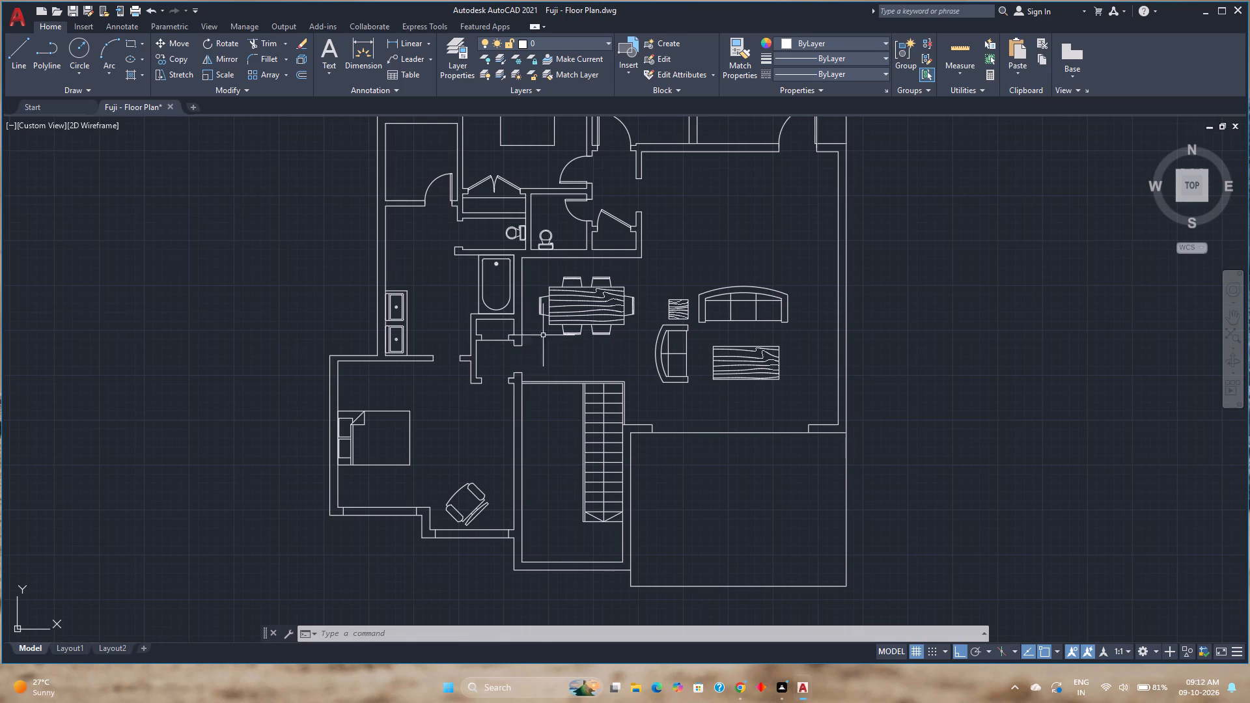
Offset the inner face of the living area's north wall 2' south into the room.
{"action": "scroll", "coordinate": [693, 186], "scroll_direction": "up", "scroll_amount": 1}
{"action": "middle_click_drag", "start_coordinate": [696, 186], "coordinate": [606, 402]}
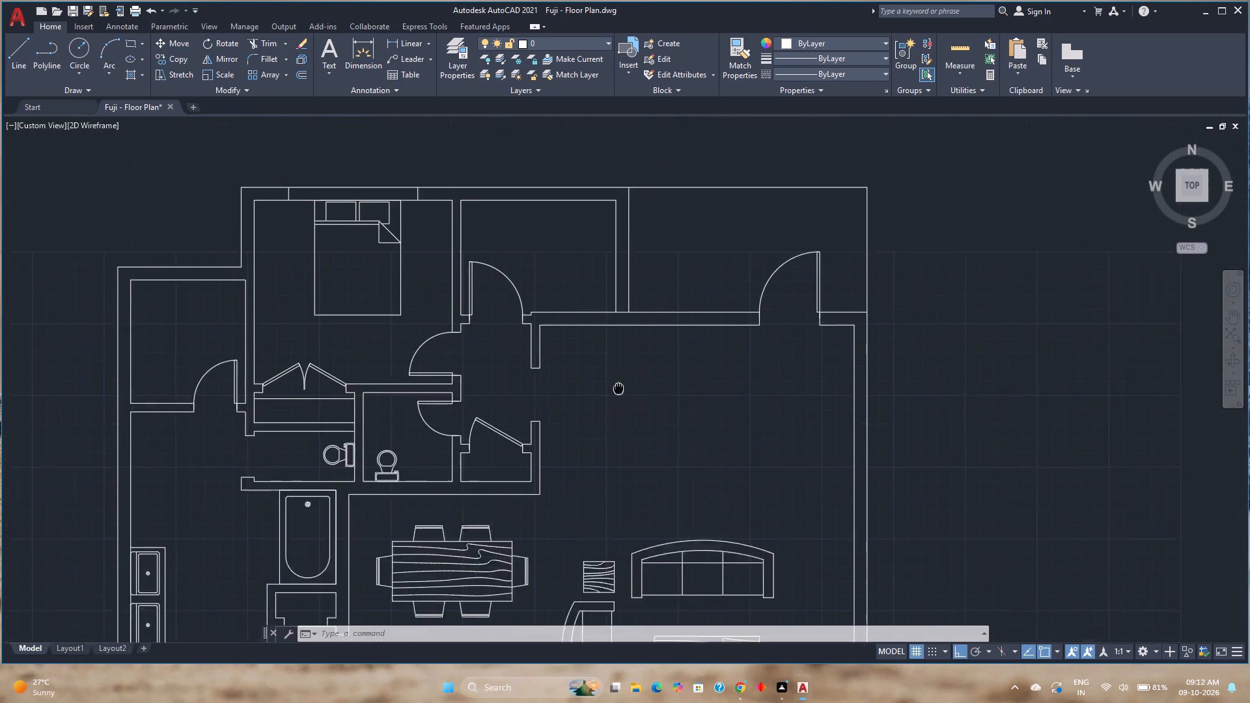
{"action": "middle_click_drag", "start_coordinate": [606, 402], "coordinate": [592, 422]}
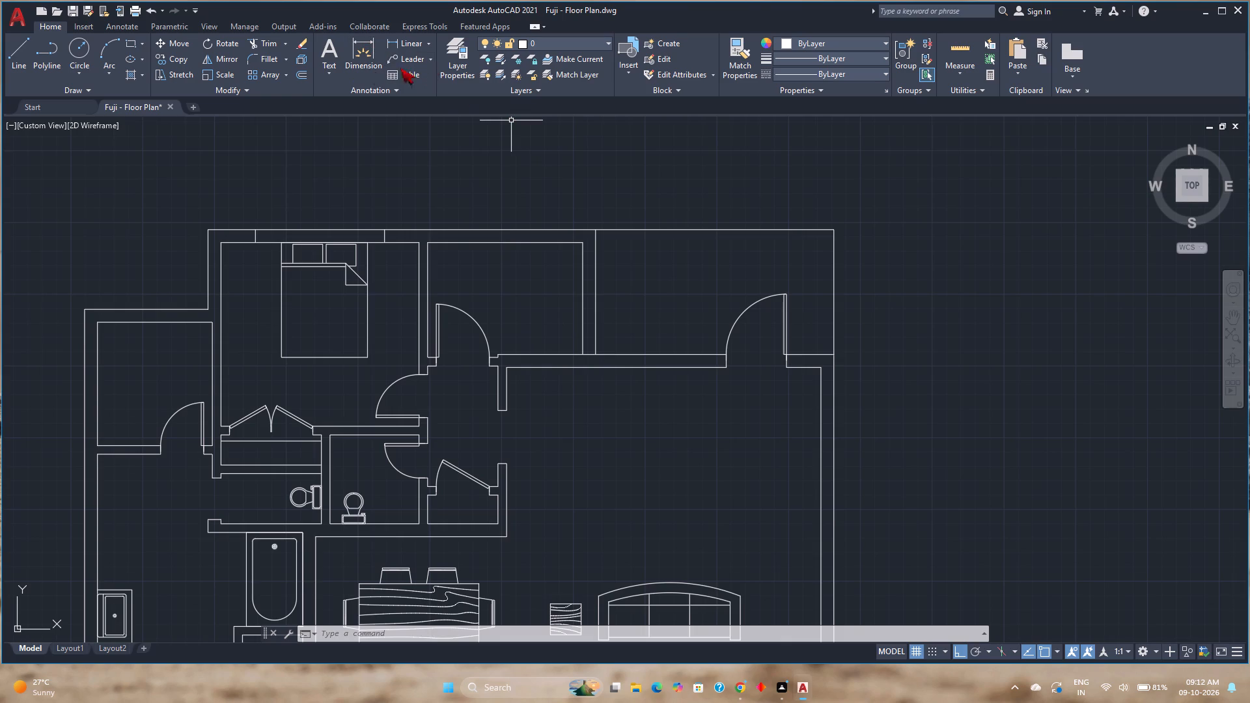
{"action": "left_click", "coordinate": [301, 68]}
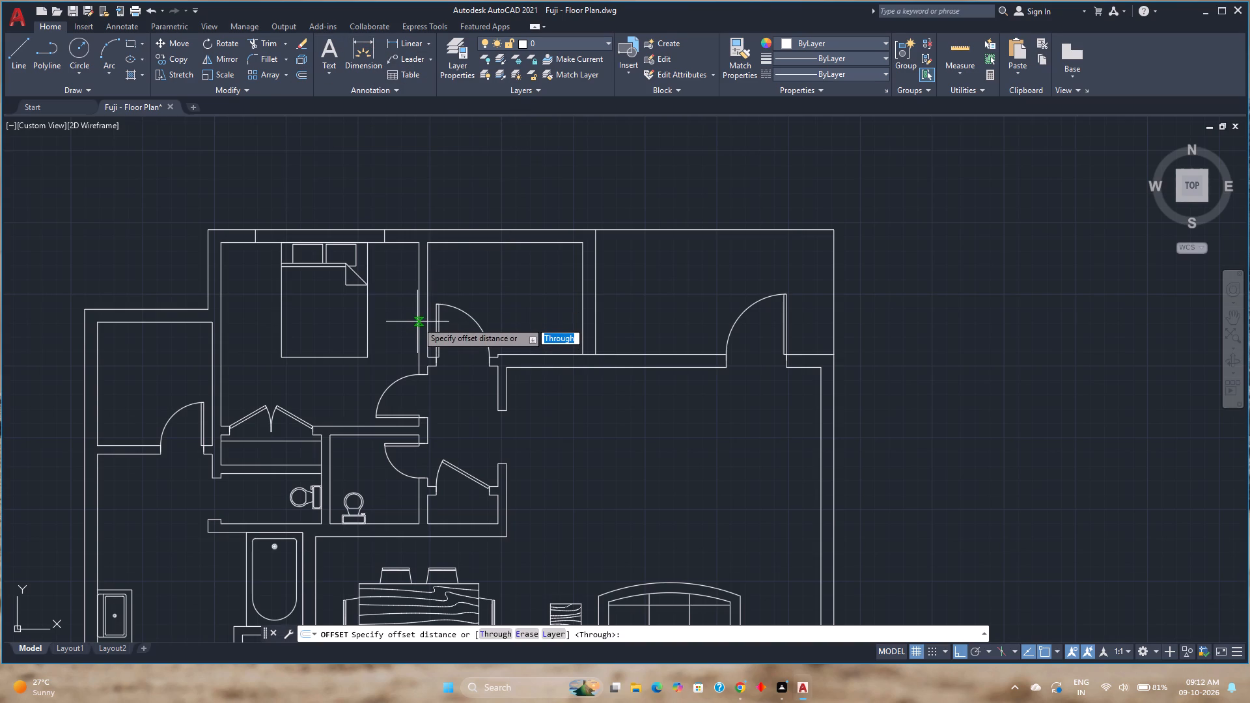
{"action": "key", "text": "2"}
{"action": "key", "text": "apostrophe"}
{"action": "key", "text": "Return"}
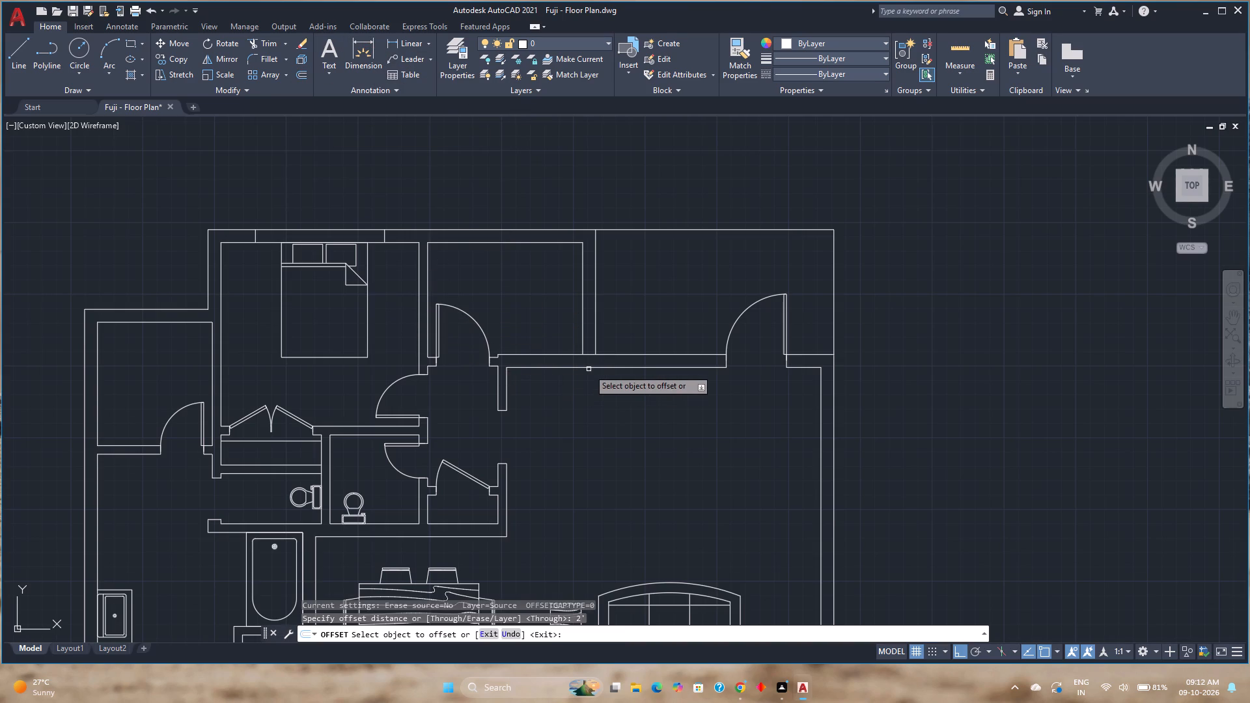
{"action": "left_click", "coordinate": [598, 366]}
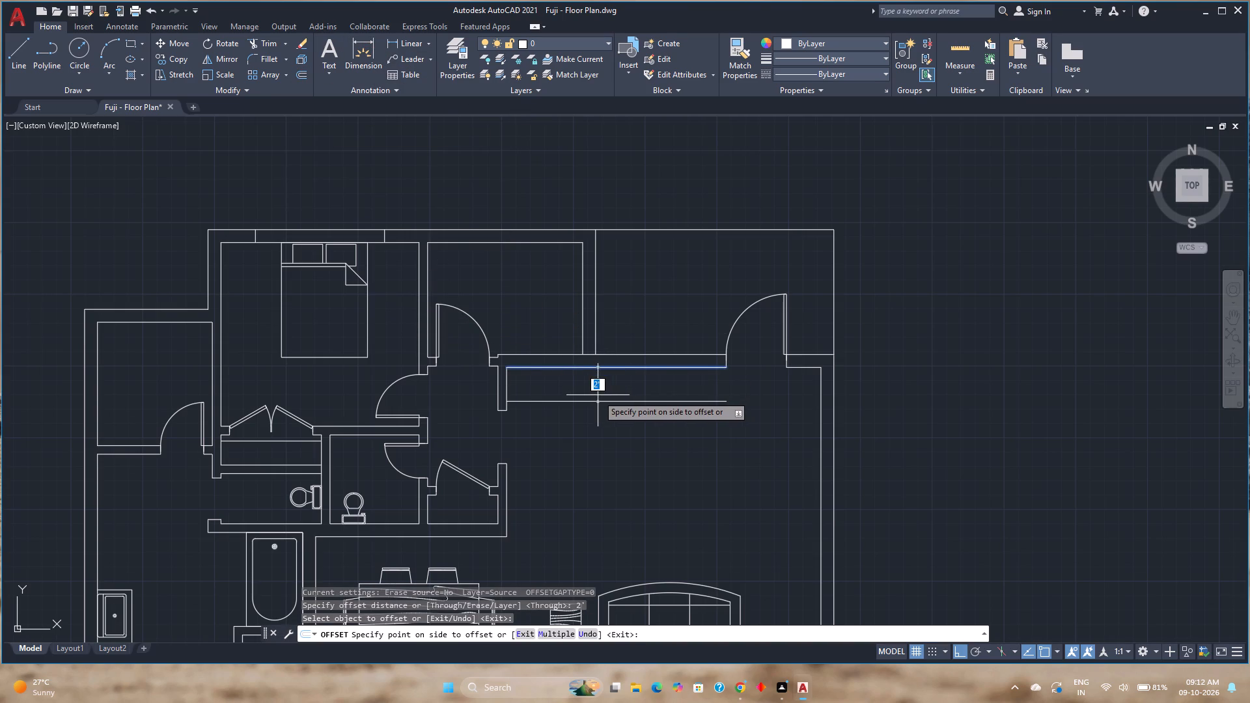
{"action": "left_click", "coordinate": [586, 411]}
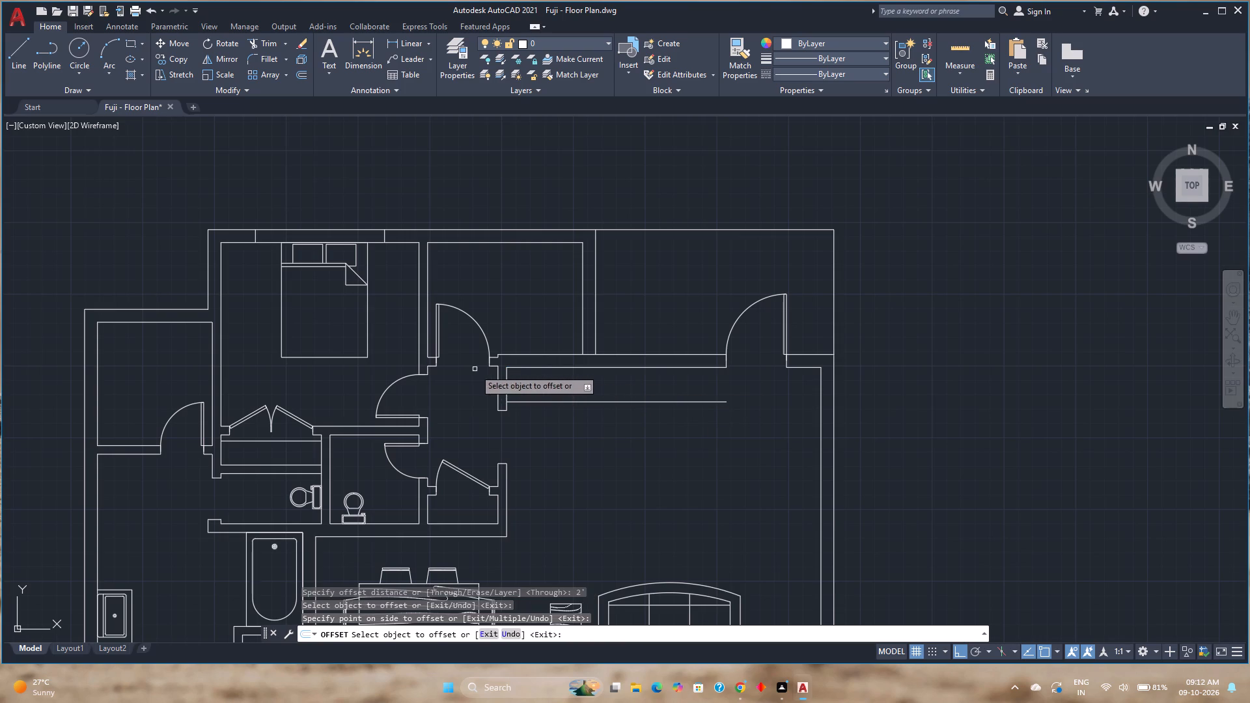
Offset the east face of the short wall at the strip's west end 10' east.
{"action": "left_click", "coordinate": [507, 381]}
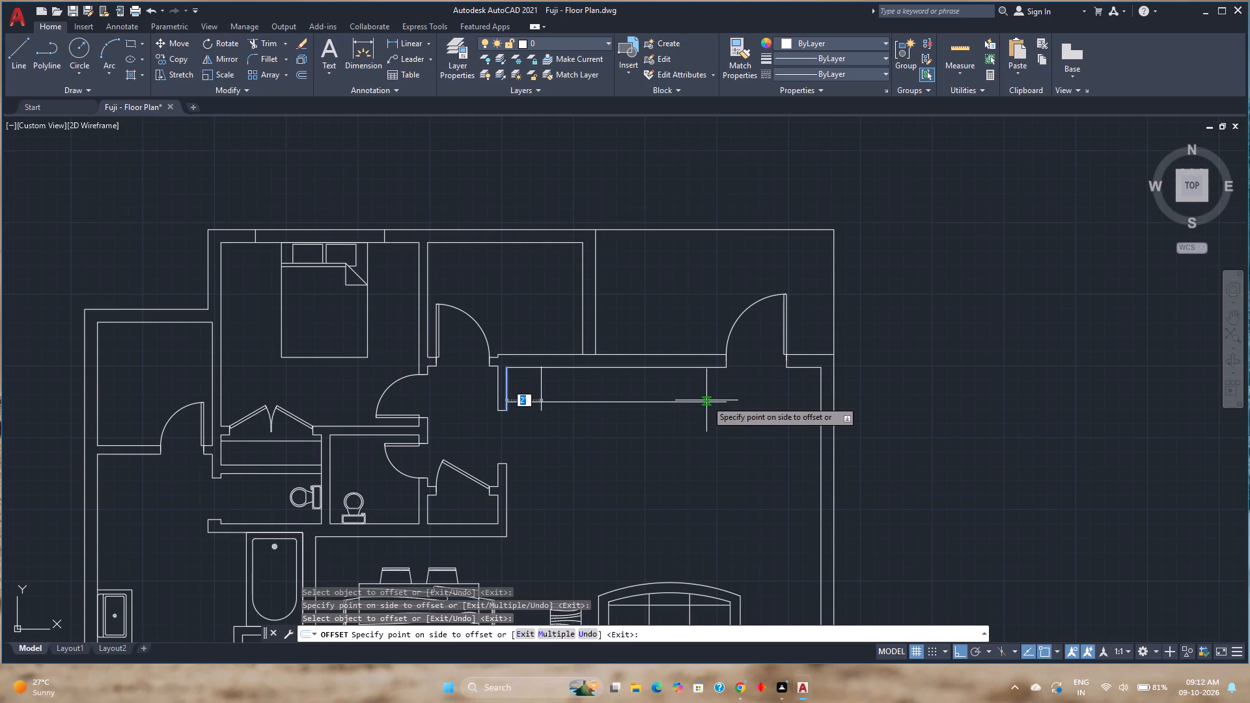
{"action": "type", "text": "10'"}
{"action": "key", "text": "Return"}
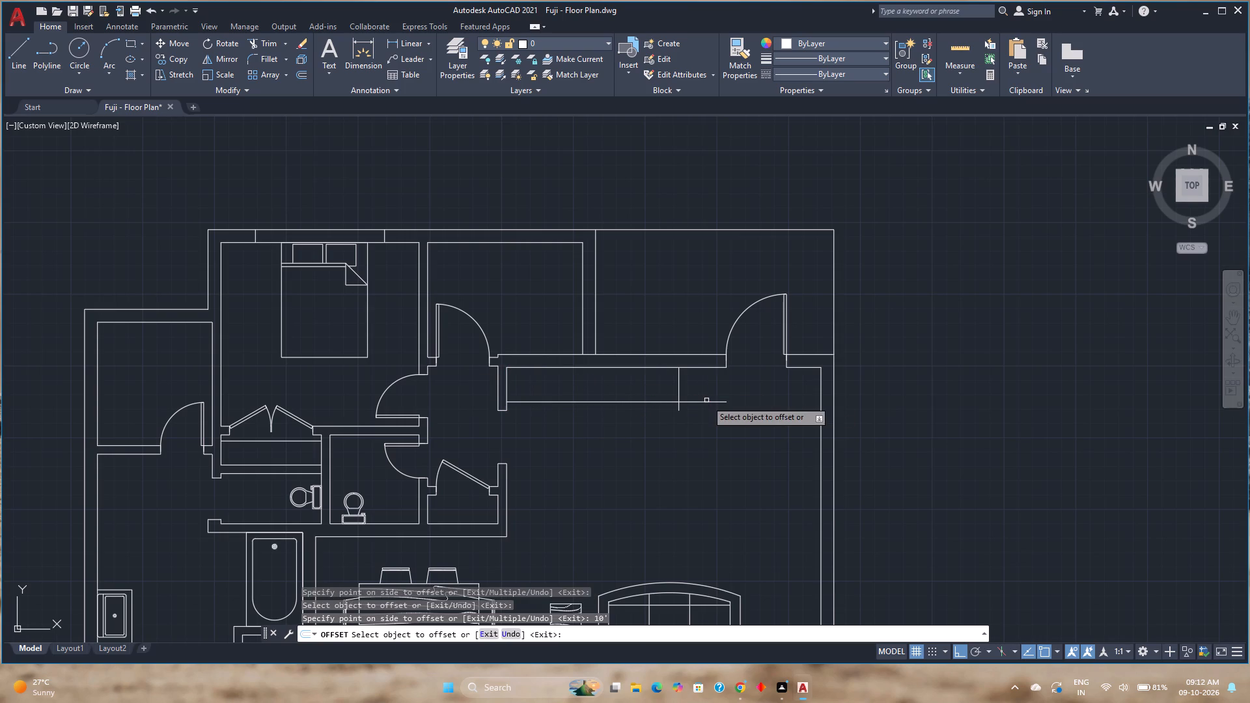
Offset the east face of the short wall at the strip's west end 12' east.
{"action": "left_click", "coordinate": [506, 387]}
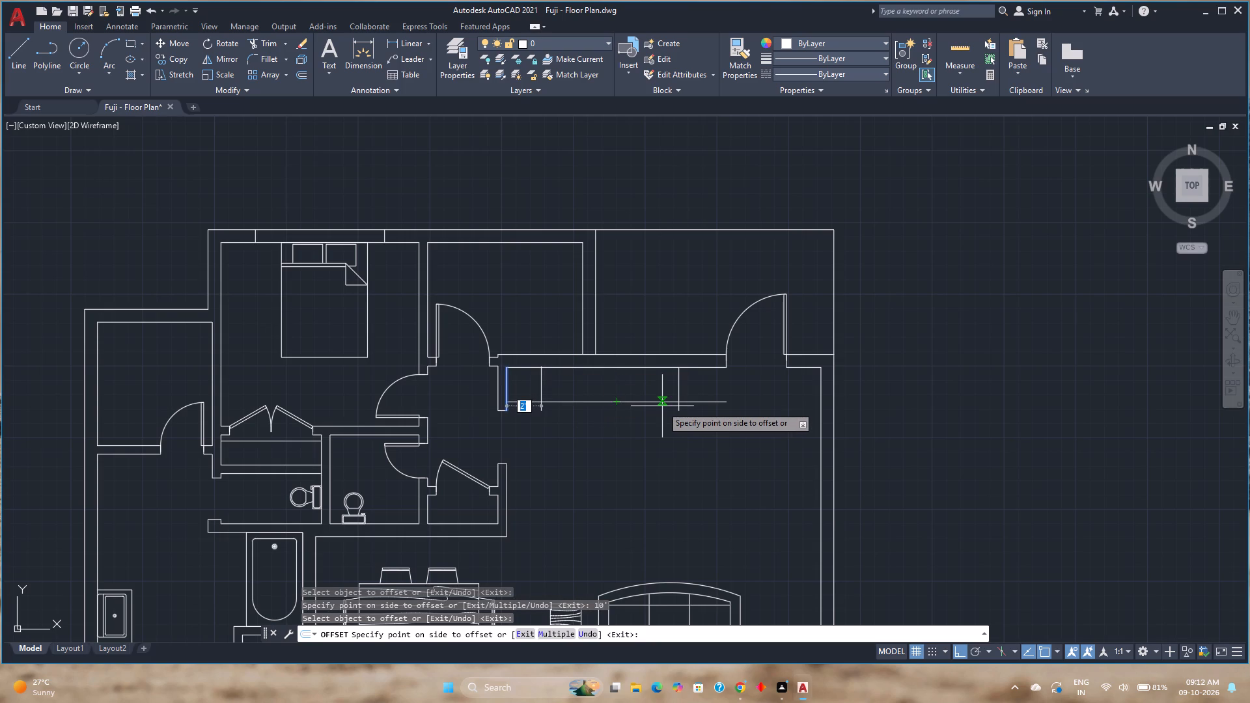
{"action": "type", "text": "12'"}
{"action": "key", "text": "Return"}
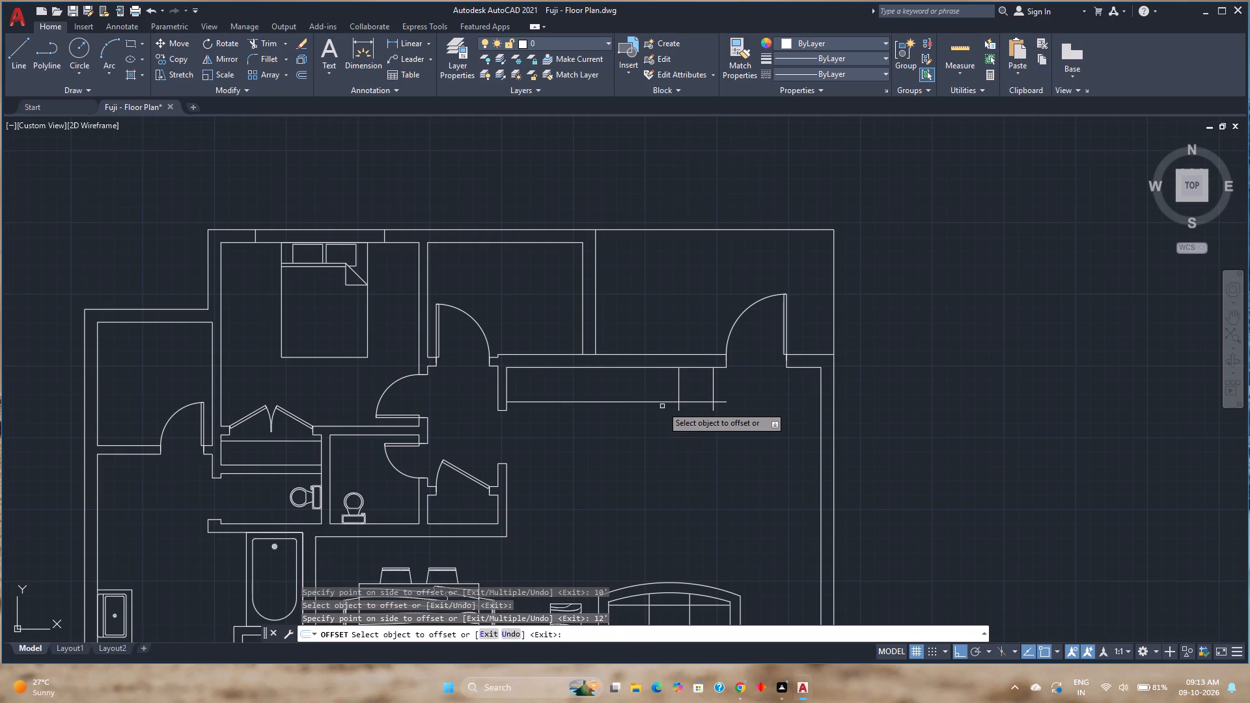
{"action": "key", "text": "Escape"}
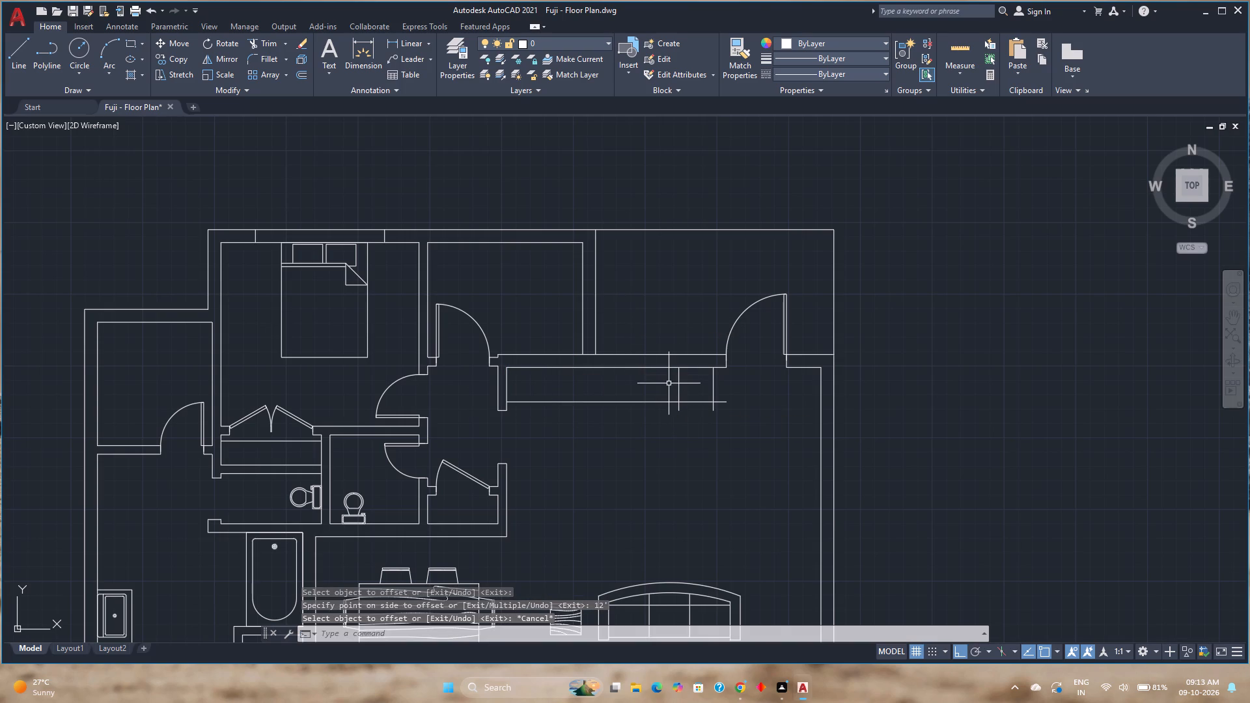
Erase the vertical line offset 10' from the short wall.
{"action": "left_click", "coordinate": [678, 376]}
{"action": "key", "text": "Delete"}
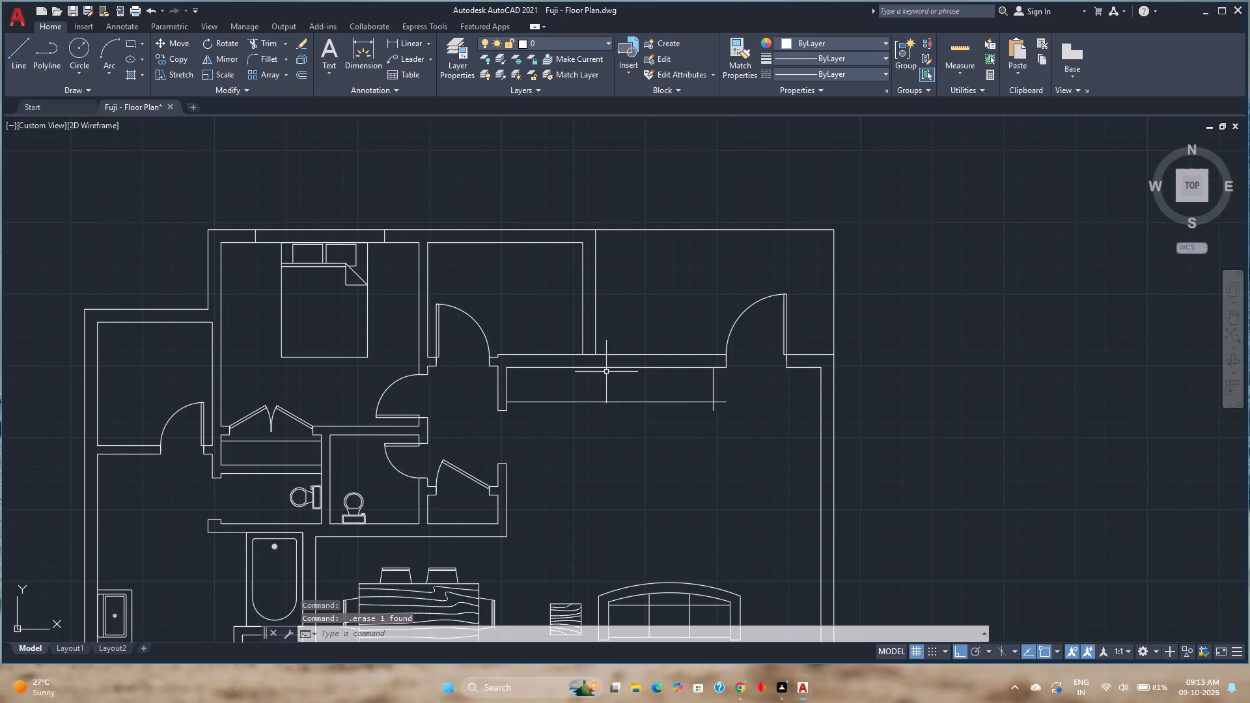
Trim both overhanging line ends at the southeast corner of the 12' by 2' counter strip.
{"action": "key", "text": "t"}
{"action": "key", "text": "r"}
{"action": "key", "text": "Return"}
{"action": "scroll", "coordinate": [726, 409], "scroll_direction": "up", "scroll_amount": 4}
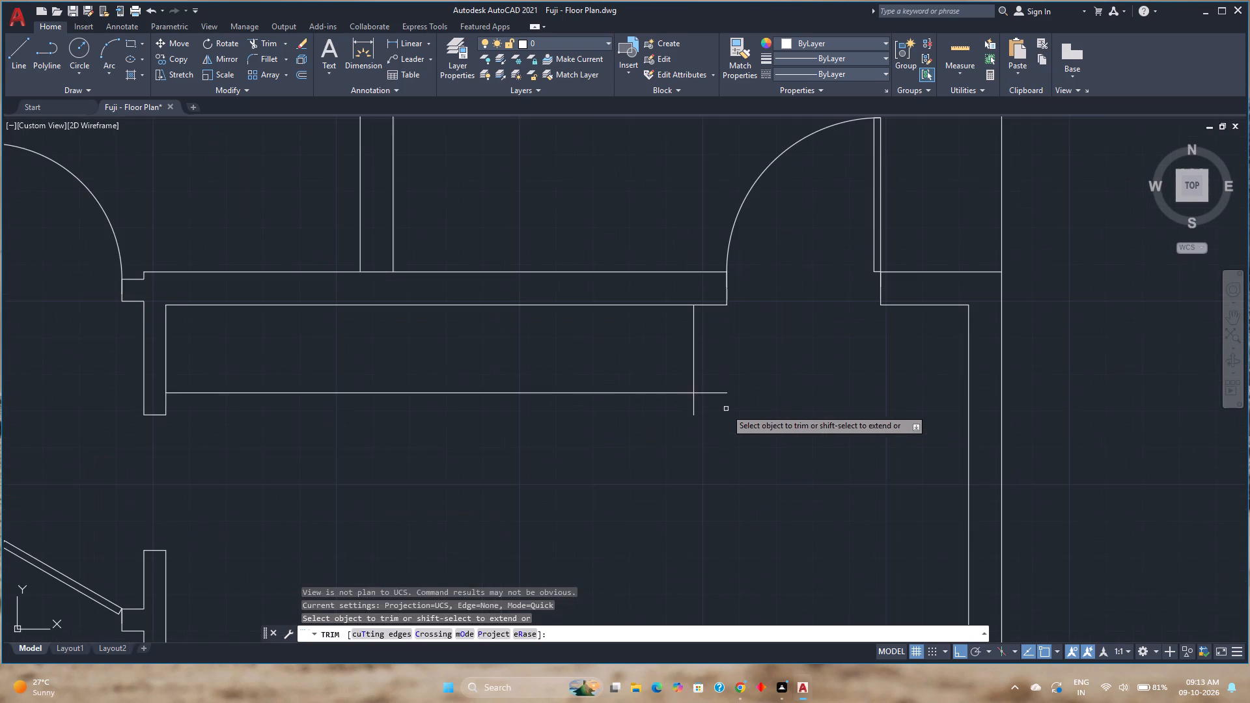
{"action": "left_click_drag", "start_coordinate": [723, 387], "coordinate": [684, 410]}
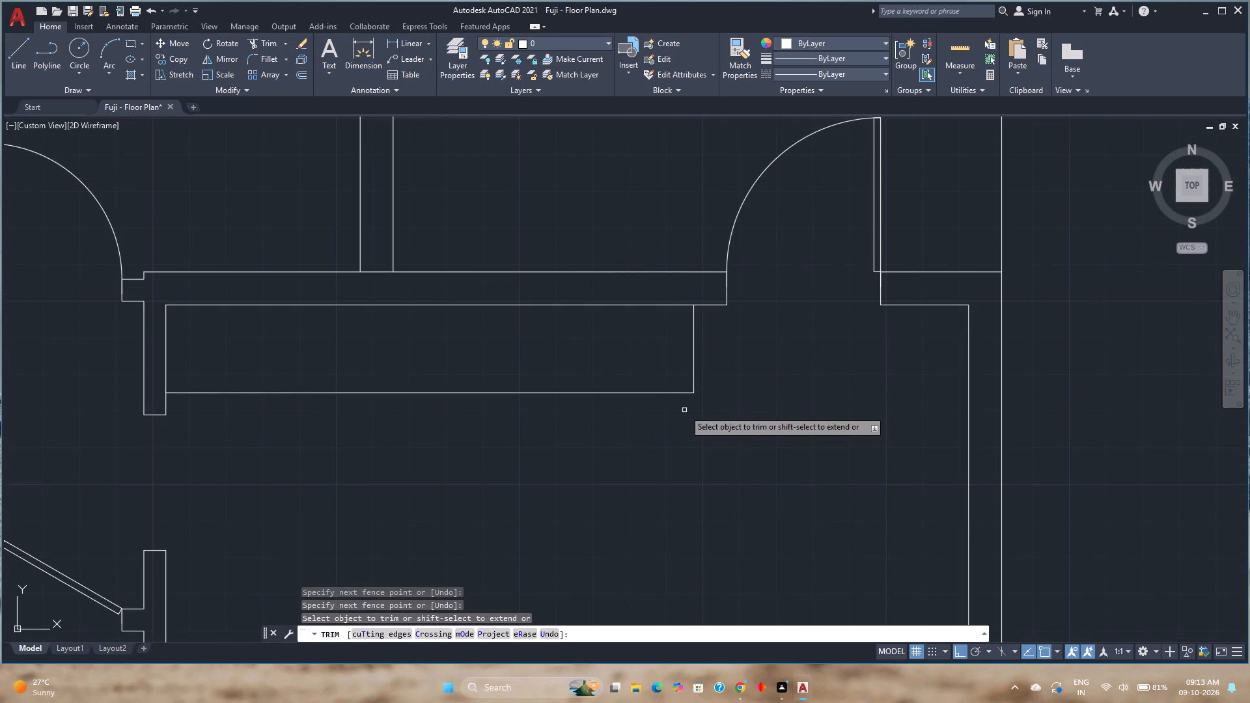
{"action": "scroll", "coordinate": [684, 410], "scroll_direction": "down", "scroll_amount": 1}
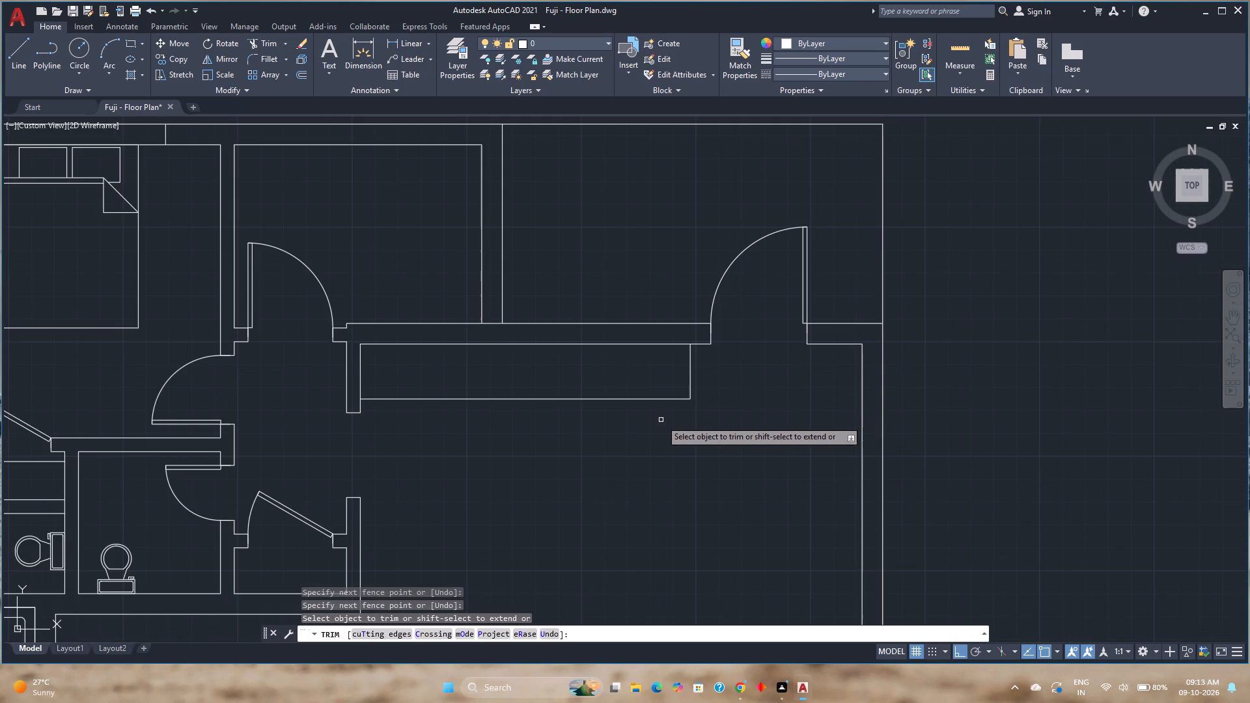
{"action": "key", "text": "Escape"}
Offset the short wall's east face 2'6" east across the counter strip.
{"action": "scroll", "coordinate": [686, 421], "scroll_direction": "down", "scroll_amount": 2}
{"action": "middle_click_drag", "start_coordinate": [686, 421], "coordinate": [620, 368]}
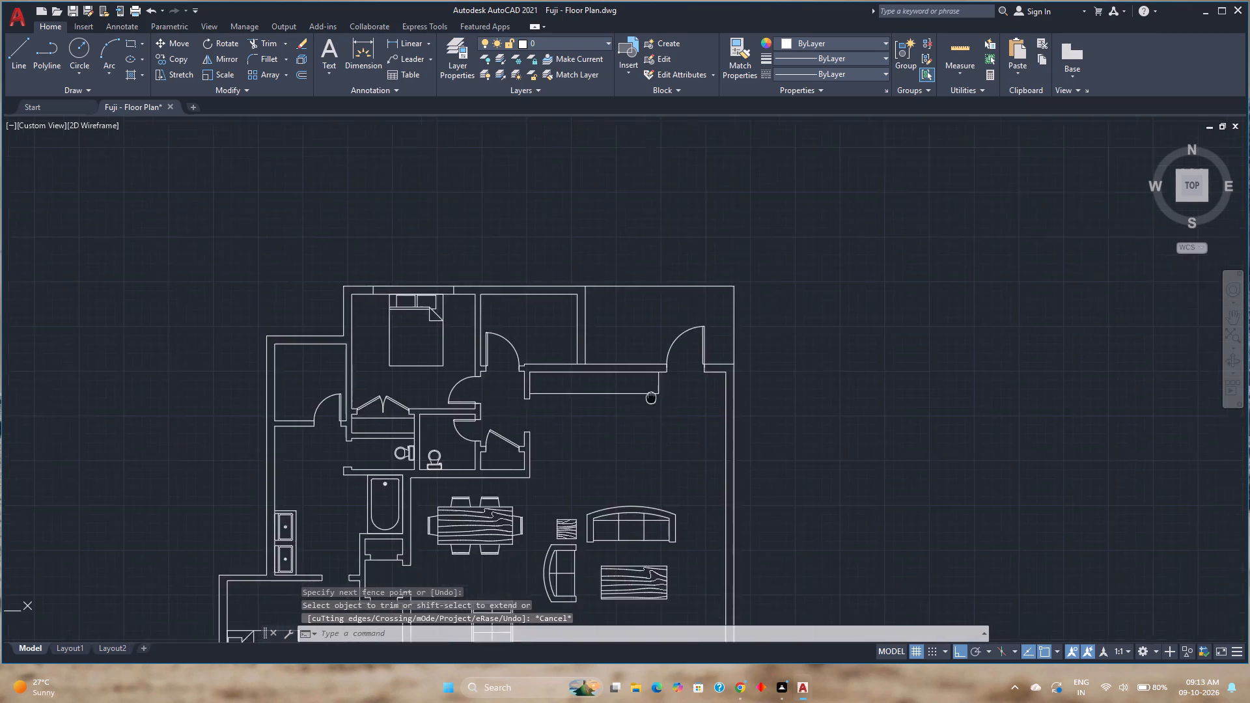
{"action": "middle_click_drag", "start_coordinate": [620, 368], "coordinate": [598, 344]}
{"action": "scroll", "coordinate": [603, 352], "scroll_direction": "up", "scroll_amount": 1}
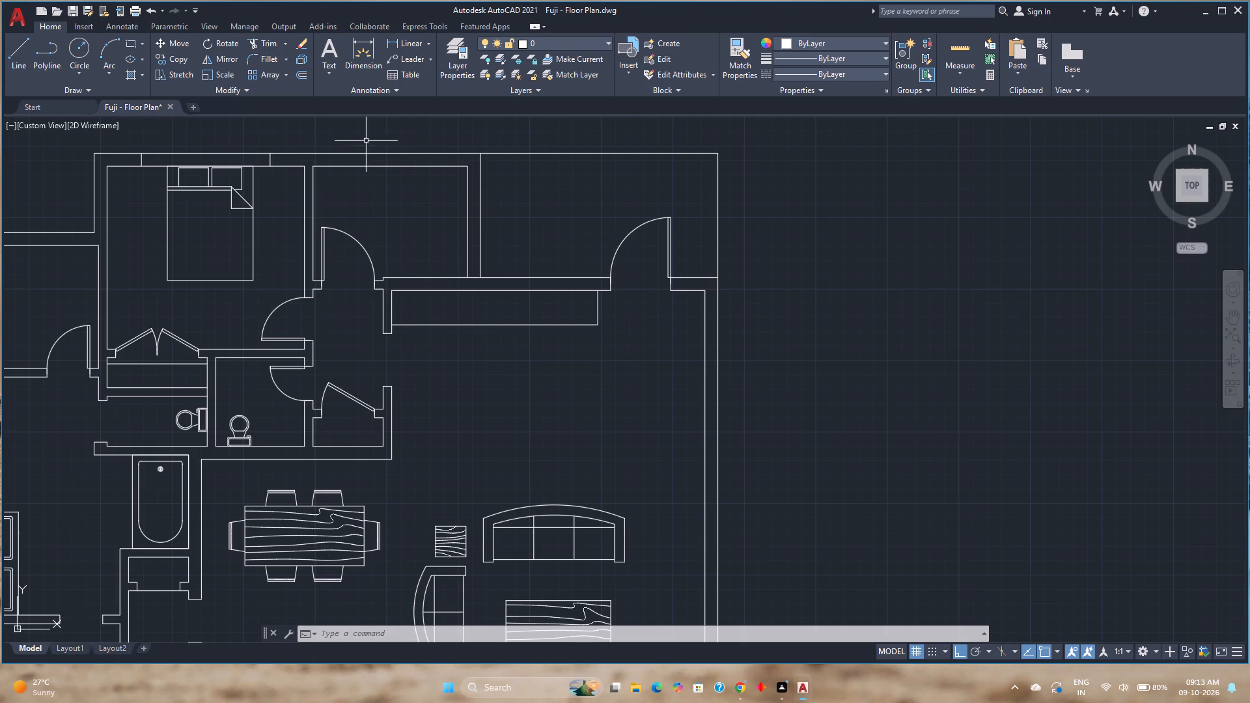
{"action": "scroll", "coordinate": [393, 259], "scroll_direction": "up", "scroll_amount": 1}
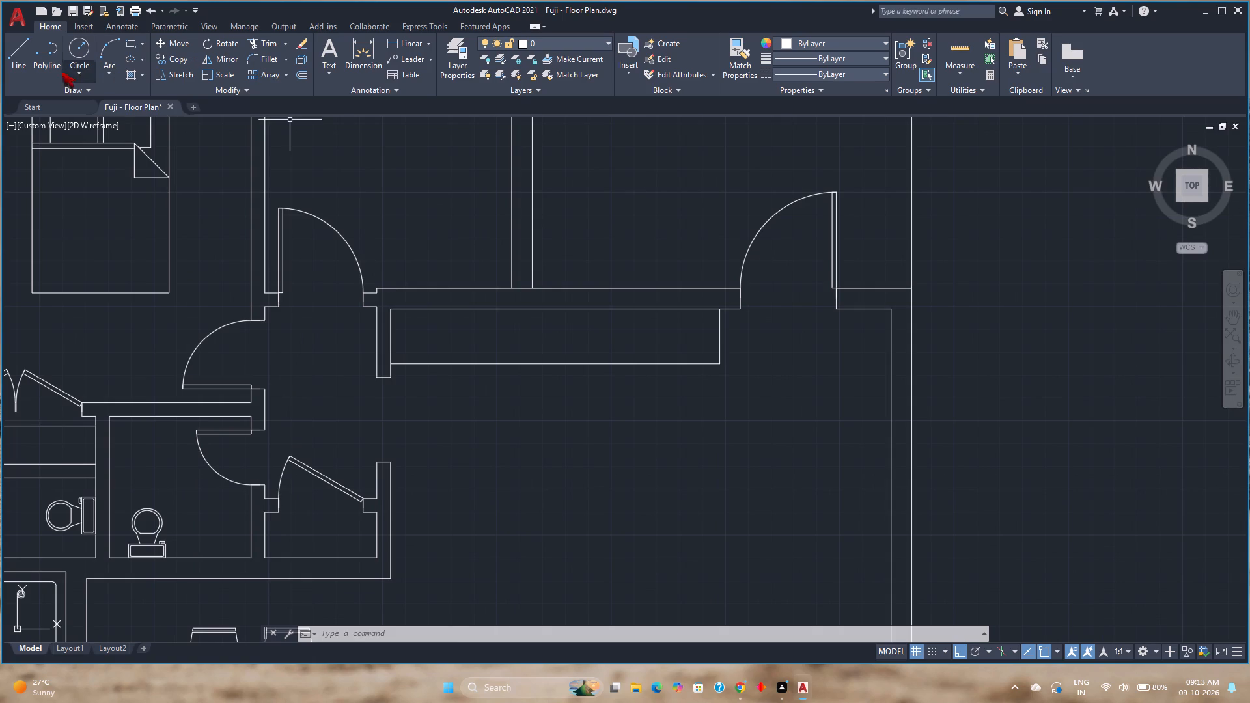
{"action": "left_click", "coordinate": [294, 77]}
{"action": "type", "text": "2'6\""}
{"action": "key", "text": "Return"}
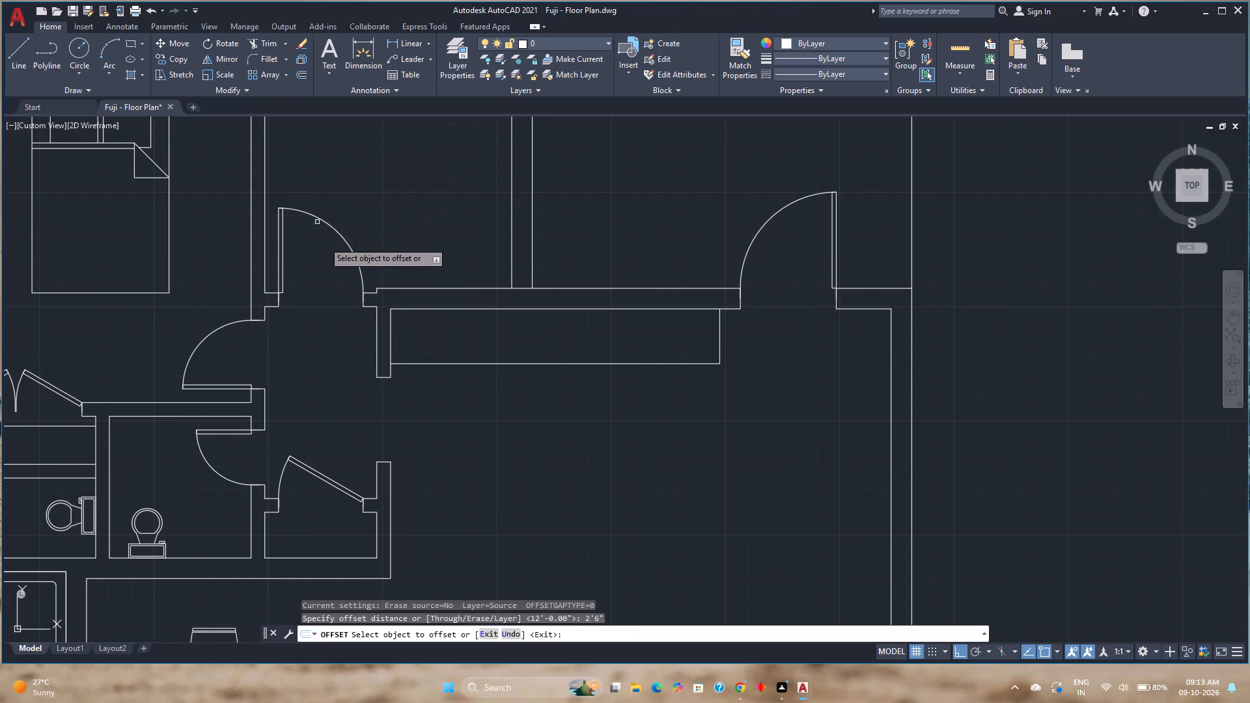
{"action": "left_click", "coordinate": [390, 338]}
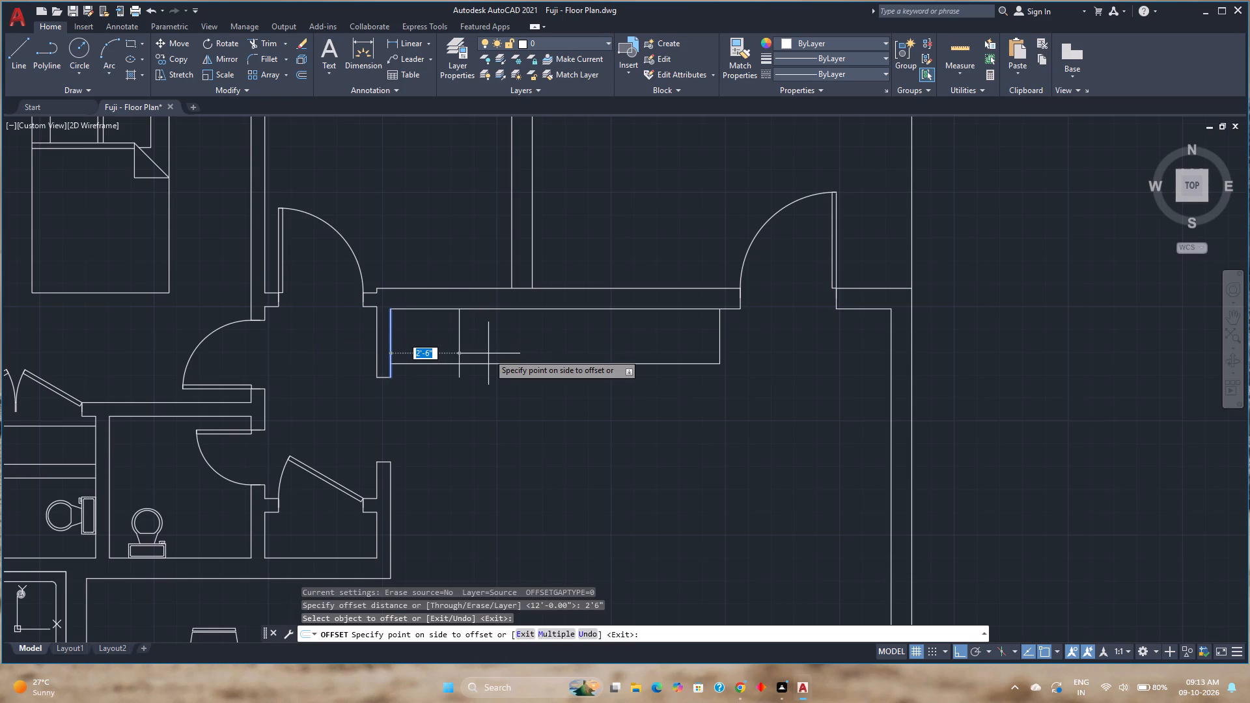
{"action": "left_click", "coordinate": [501, 351]}
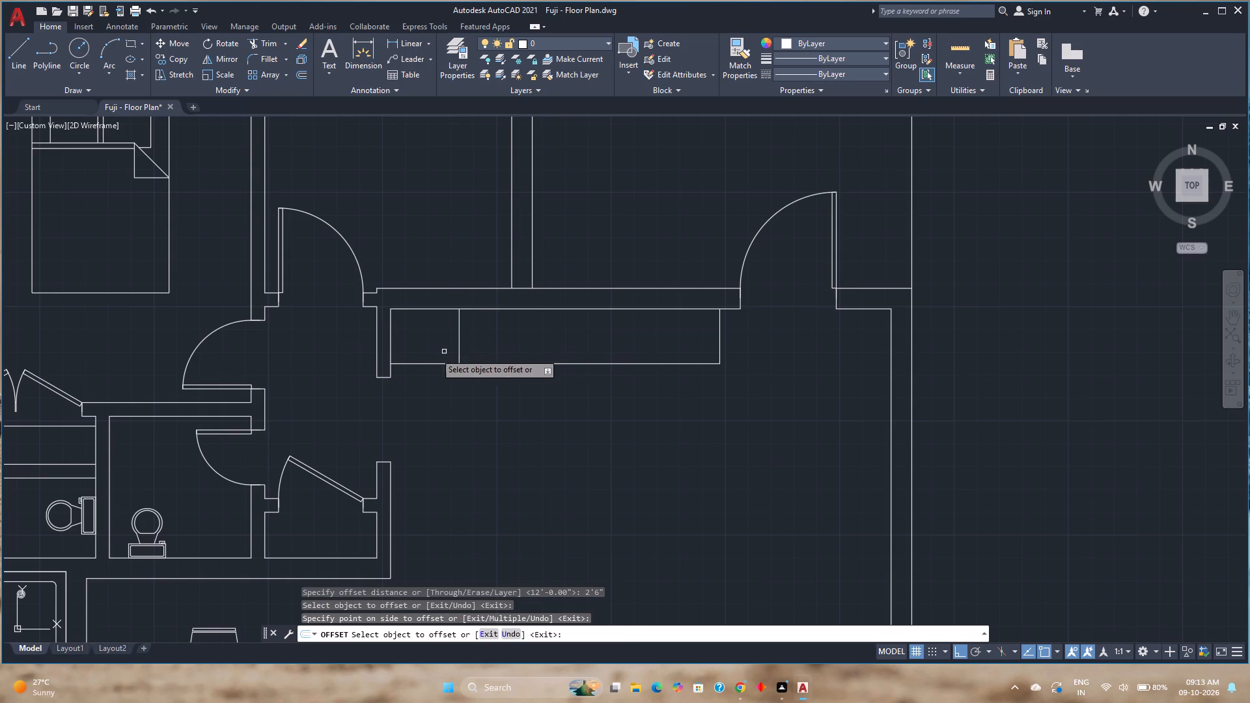
Offset the counter strip's front line 3" south into the room.
{"action": "left_click", "coordinate": [428, 363]}
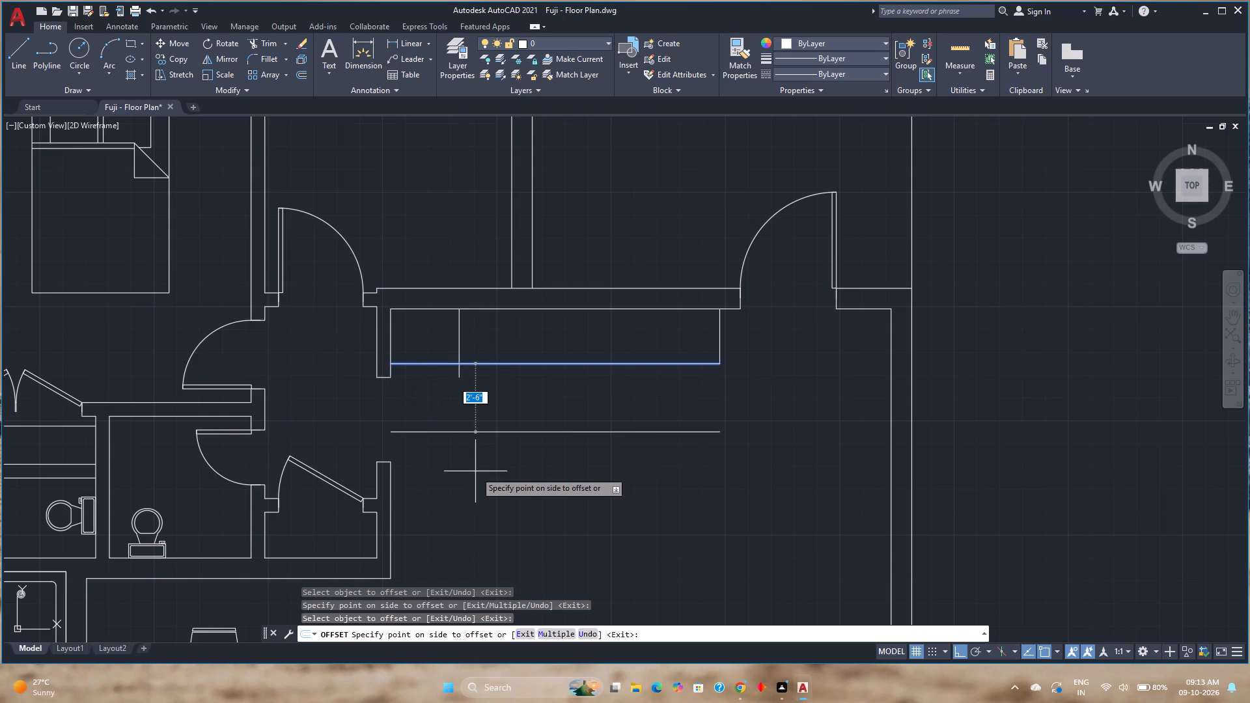
{"action": "key", "text": "3"}
{"action": "key", "text": "shift+quotedbl"}
{"action": "key", "text": "Return"}
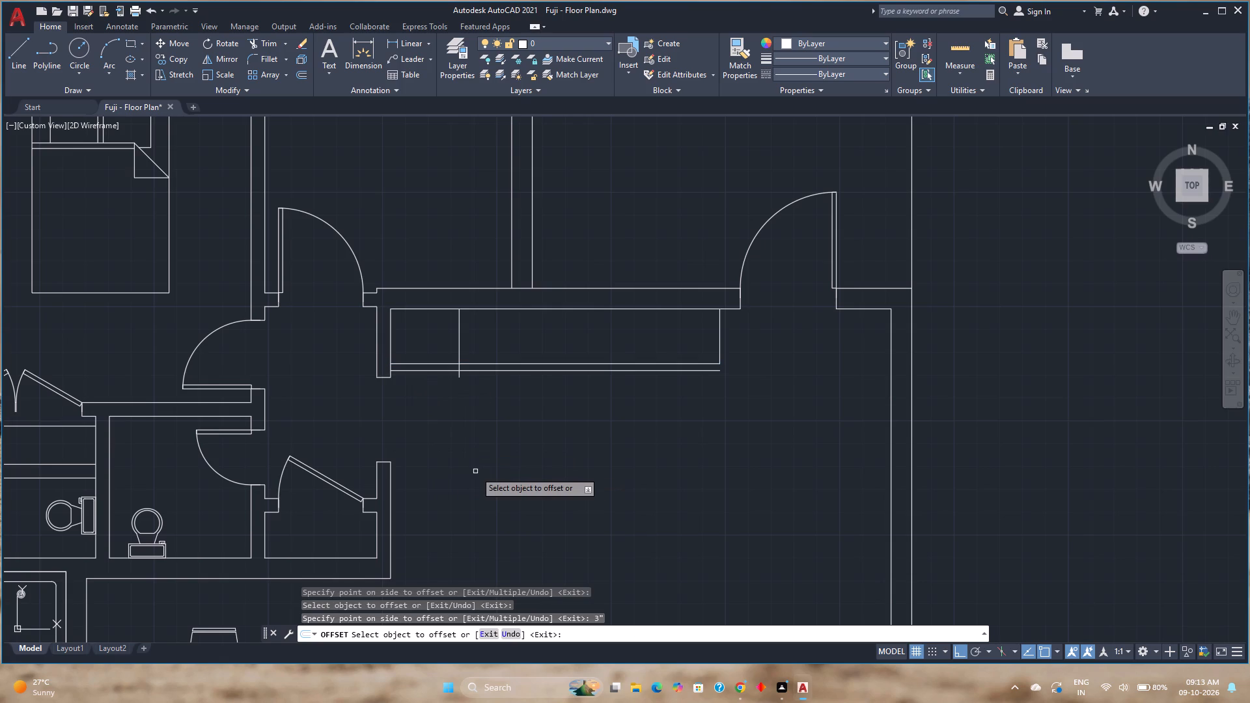
{"action": "key", "text": "Escape"}
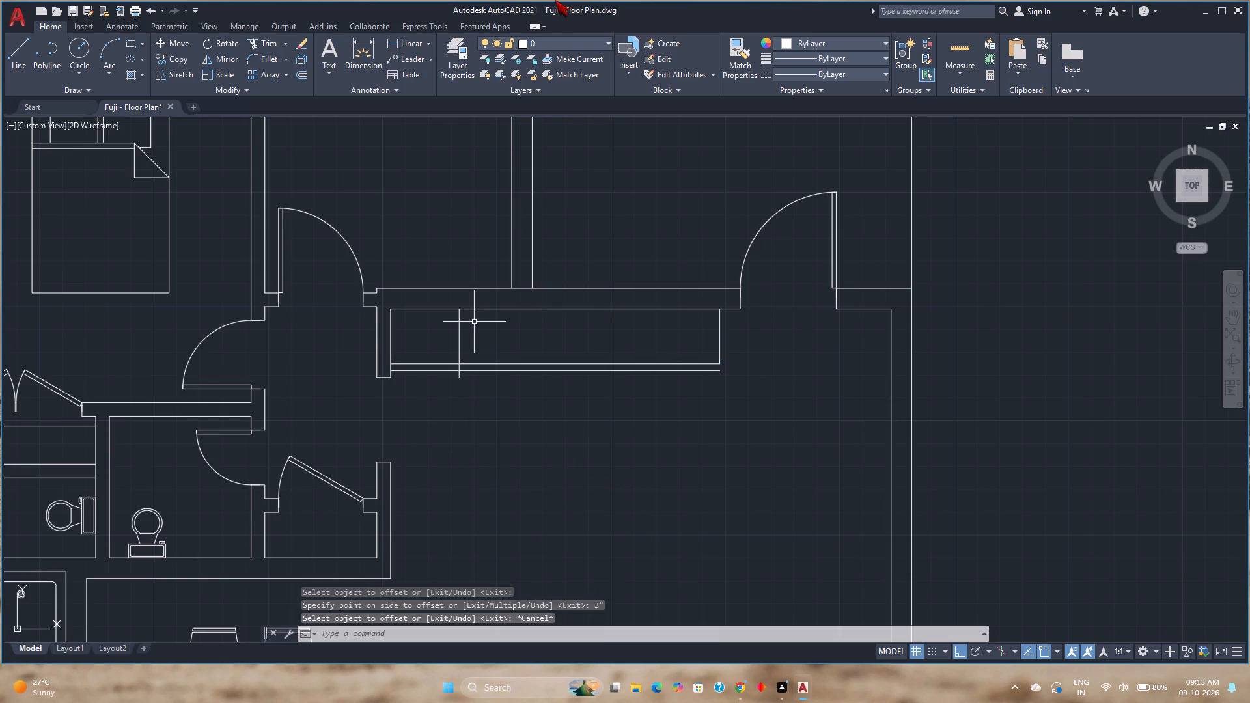
Trim the 2'6" divider below the 3" offset line, and that offset line east of the divider.
{"action": "type", "text": "tr"}
{"action": "key", "text": "Return"}
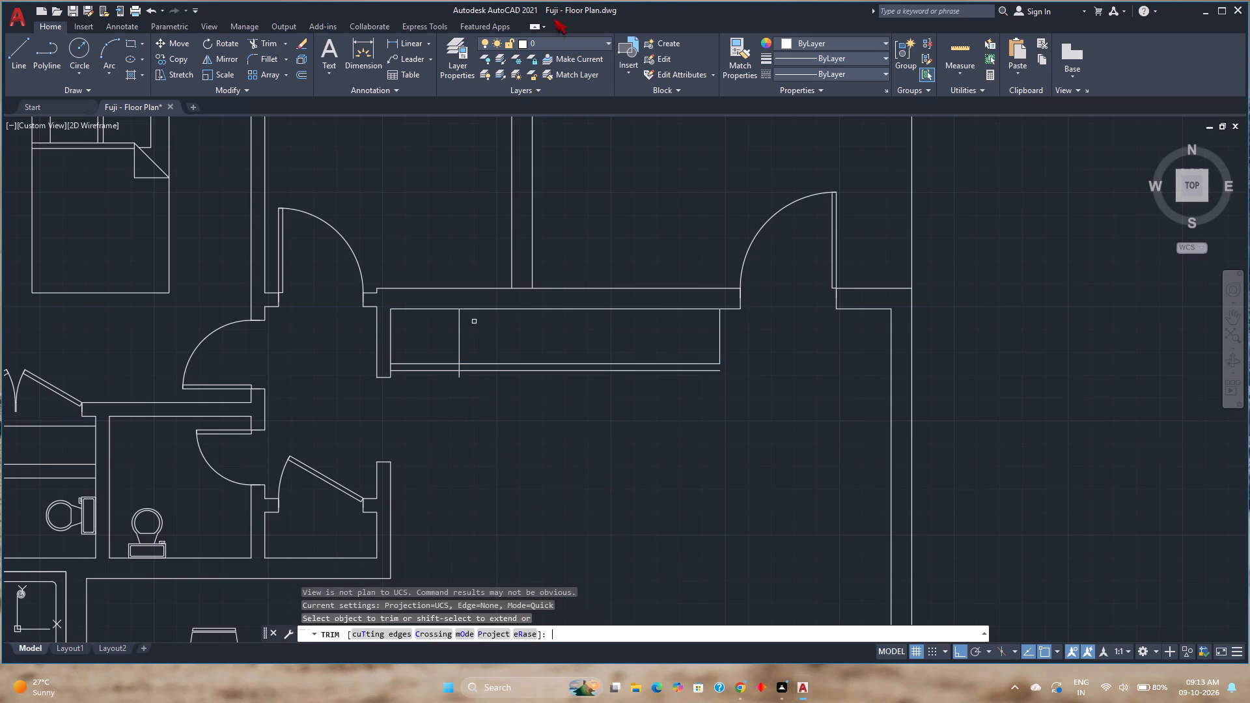
{"action": "scroll", "coordinate": [472, 409], "scroll_direction": "up", "scroll_amount": 3}
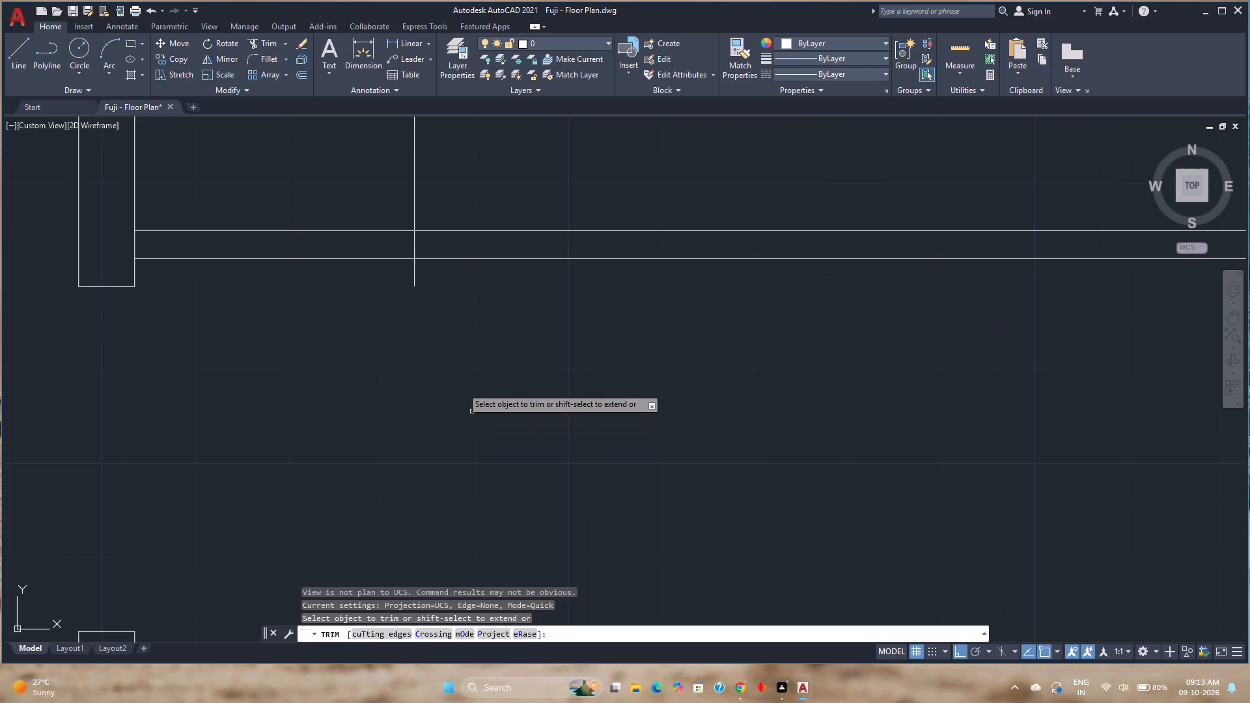
{"action": "scroll", "coordinate": [437, 337], "scroll_direction": "up", "scroll_amount": 1}
{"action": "middle_click_drag", "start_coordinate": [428, 320], "coordinate": [454, 362]}
{"action": "left_click", "coordinate": [413, 296]}
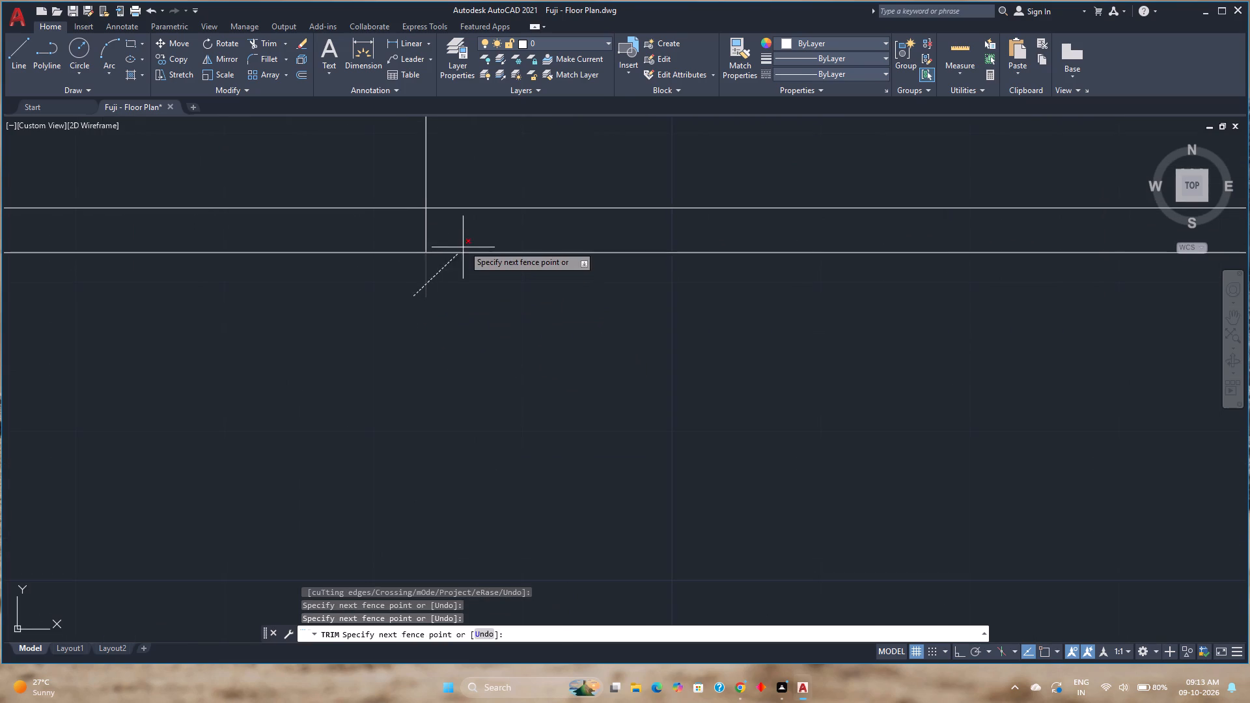
{"action": "left_click", "coordinate": [465, 244]}
{"action": "scroll", "coordinate": [465, 244], "scroll_direction": "down", "scroll_amount": 3}
{"action": "middle_click_drag", "start_coordinate": [465, 244], "coordinate": [471, 305]}
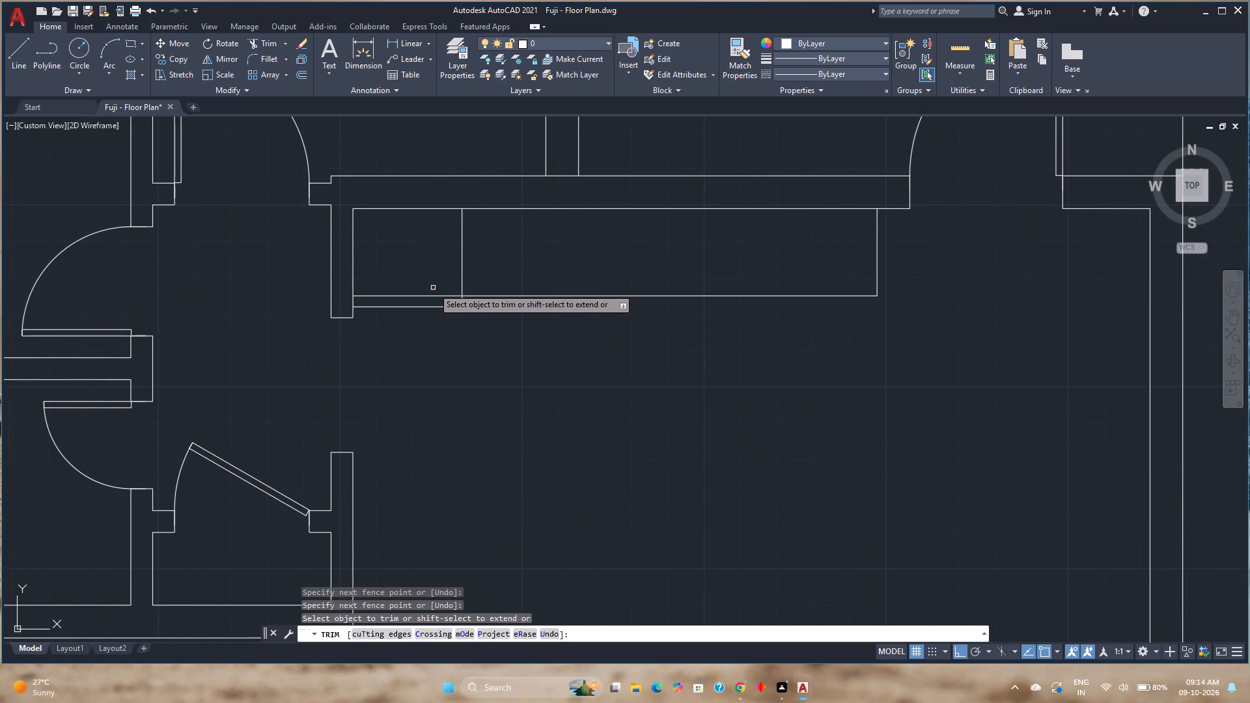
Offset the 2'6" divider of the counter strip 1' west into the appliance space.
{"action": "scroll", "coordinate": [433, 288], "scroll_direction": "up", "scroll_amount": 3}
{"action": "middle_click_drag", "start_coordinate": [434, 288], "coordinate": [458, 337]}
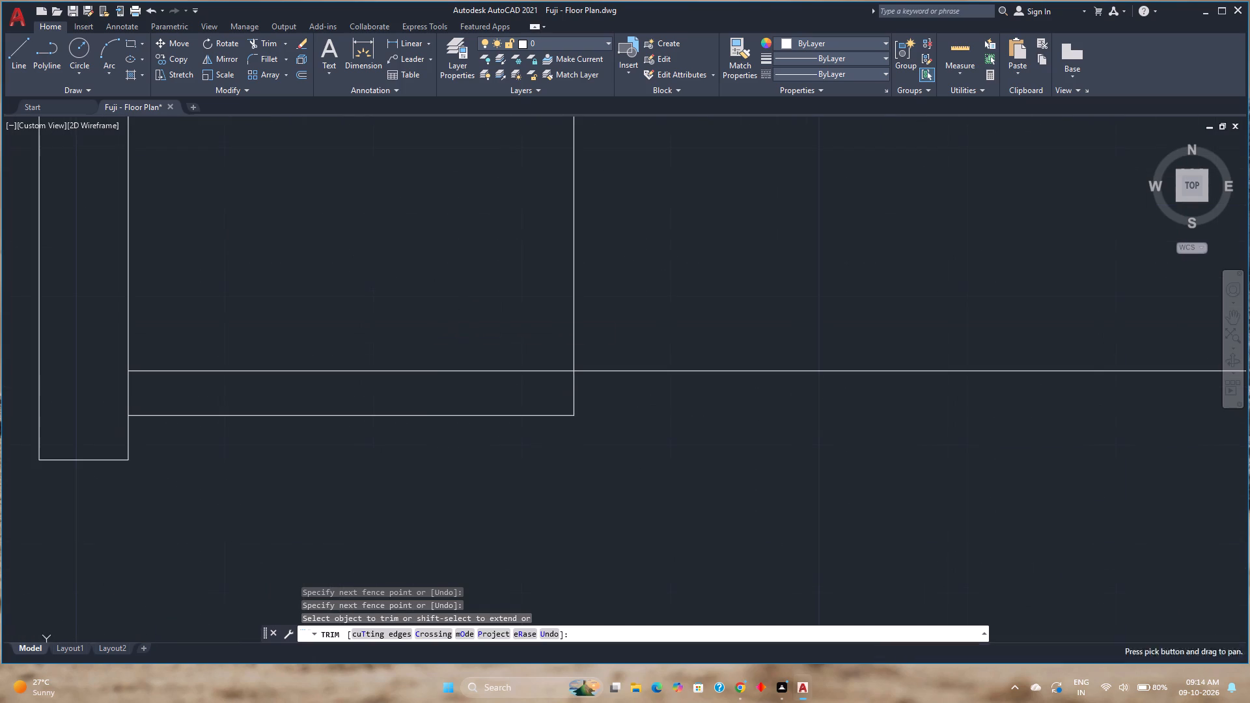
{"action": "left_click", "coordinate": [16, 45]}
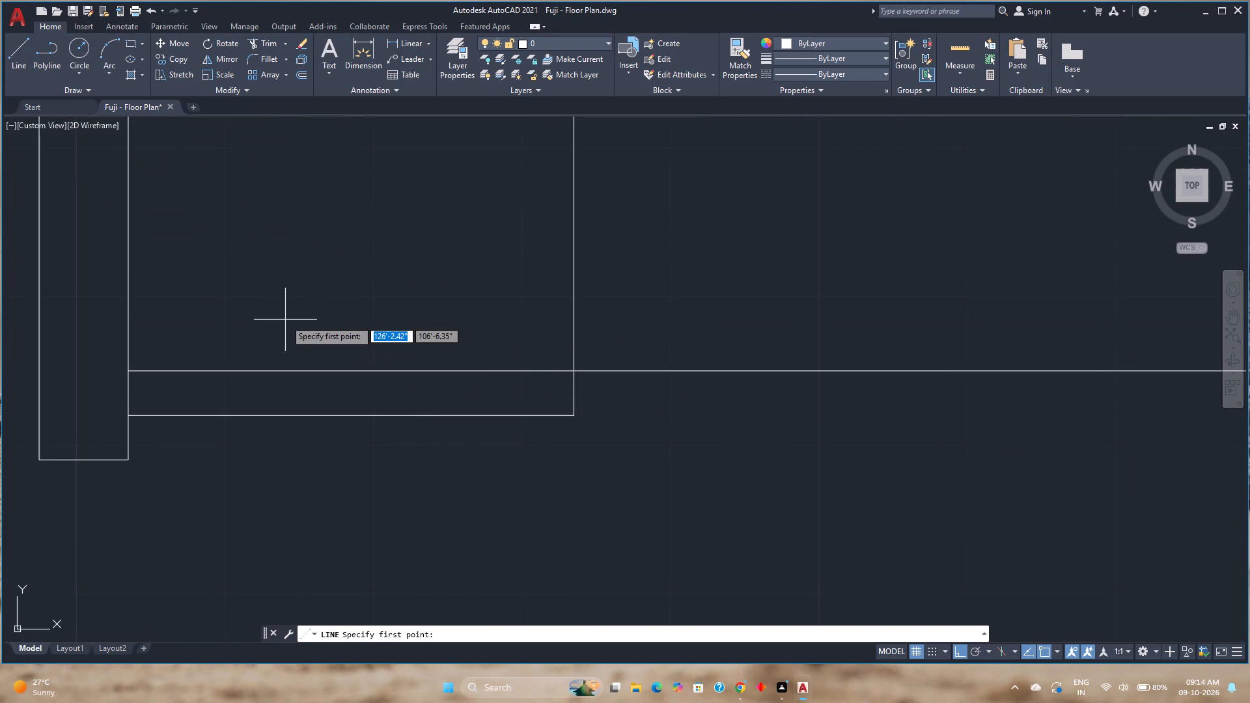
{"action": "key", "text": "Escape"}
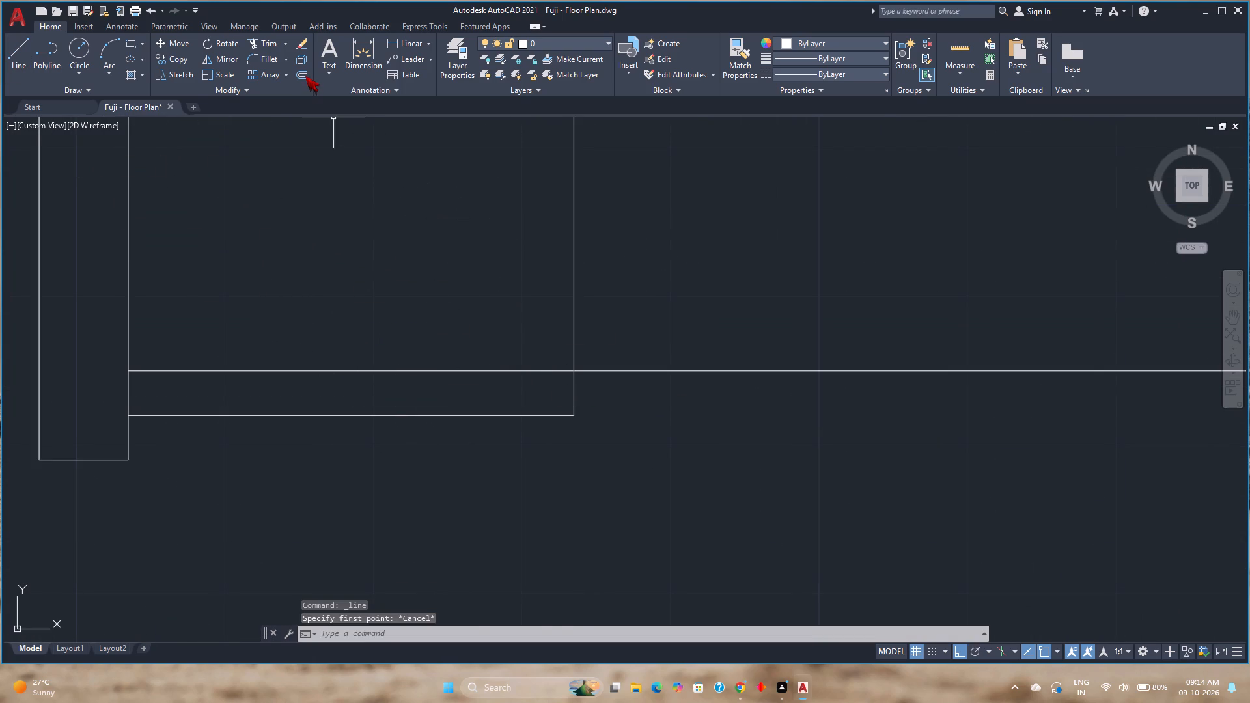
{"action": "left_click", "coordinate": [305, 76]}
{"action": "key", "text": "1"}
{"action": "key", "text": "apostrophe"}
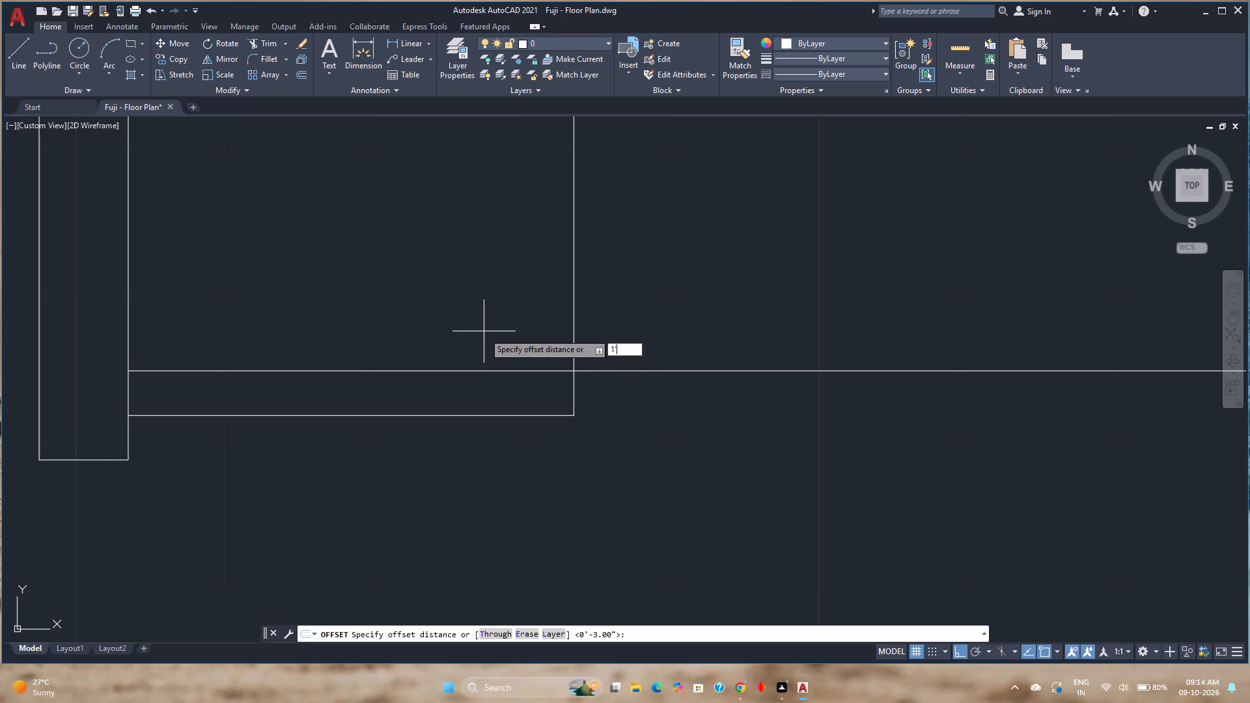
{"action": "key", "text": "Return"}
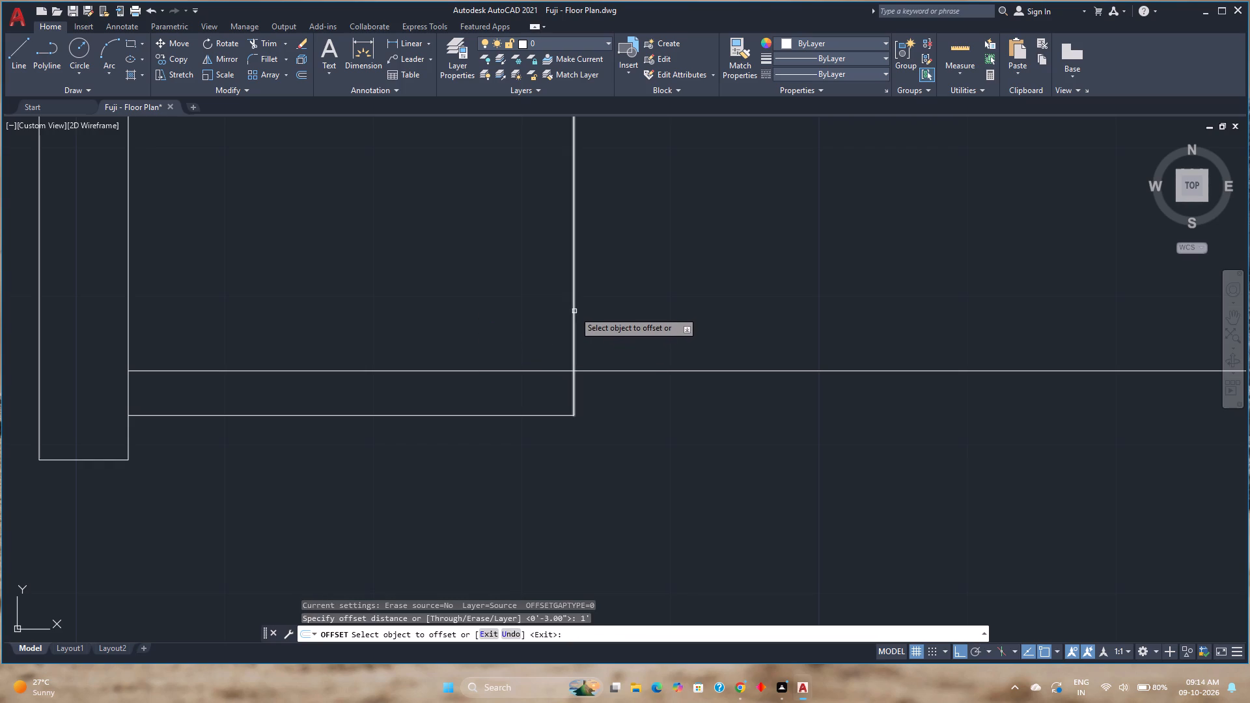
{"action": "left_click", "coordinate": [574, 311]}
{"action": "left_click", "coordinate": [386, 312]}
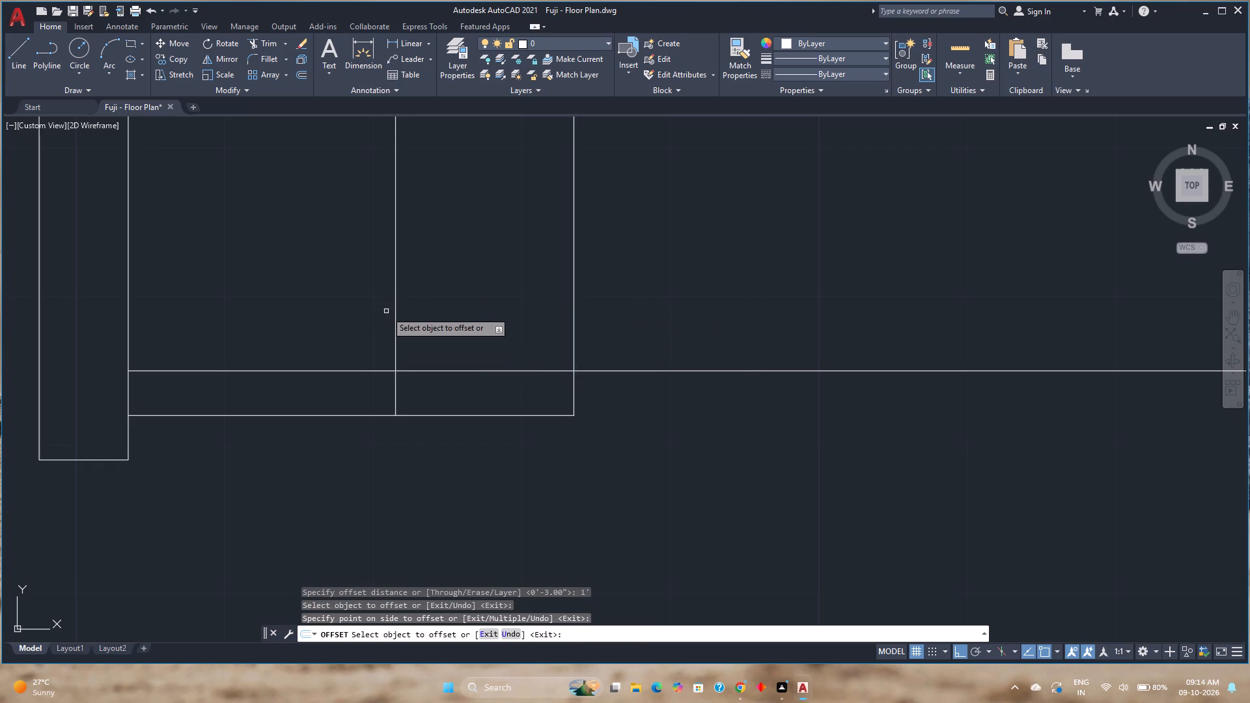
{"action": "key", "text": "Escape"}
Trim the 1' offset line above the counter's front line, keeping only its piece within the 3" strip.
{"action": "type", "text": "tr"}
{"action": "key", "text": "Return"}
{"action": "left_click", "coordinate": [386, 311]}
{"action": "left_click", "coordinate": [467, 301]}
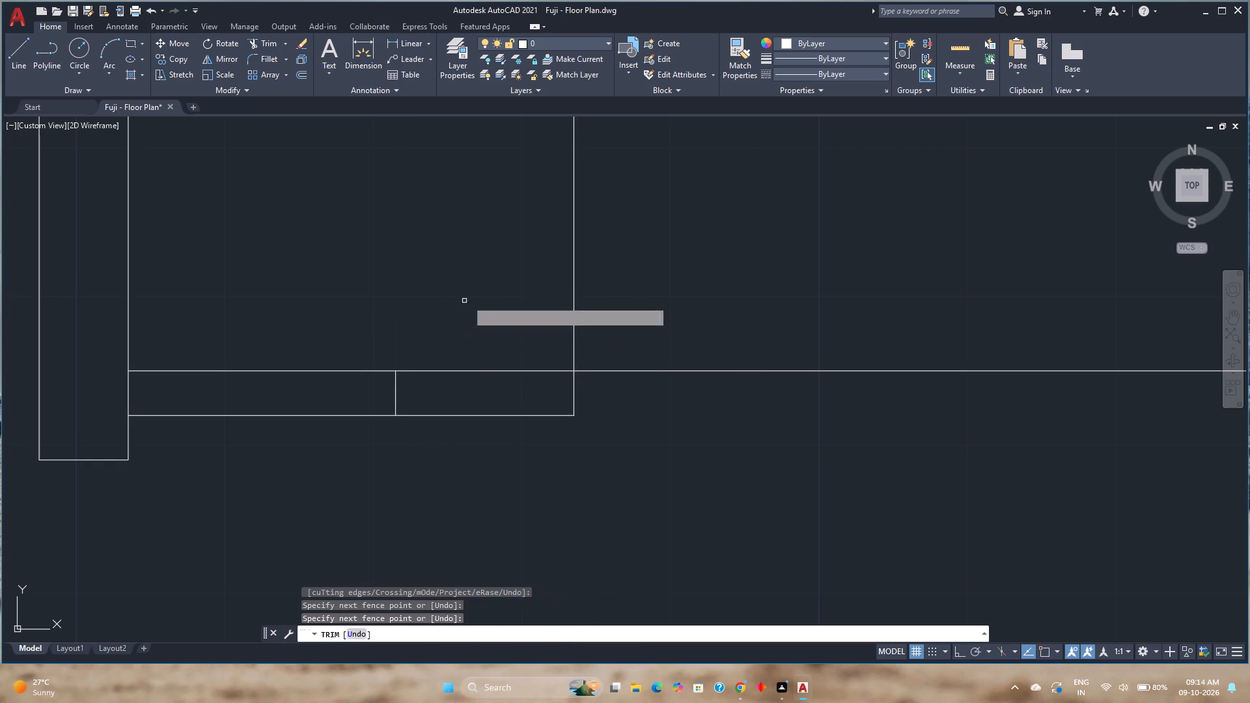
{"action": "key", "text": "Escape"}
Offset the inner face of the living area's east wall 1'8" west into the room.
{"action": "scroll", "coordinate": [467, 297], "scroll_direction": "down", "scroll_amount": 3}
{"action": "middle_click_drag", "start_coordinate": [462, 297], "coordinate": [371, 296]}
{"action": "scroll", "coordinate": [370, 296], "scroll_direction": "down", "scroll_amount": 1}
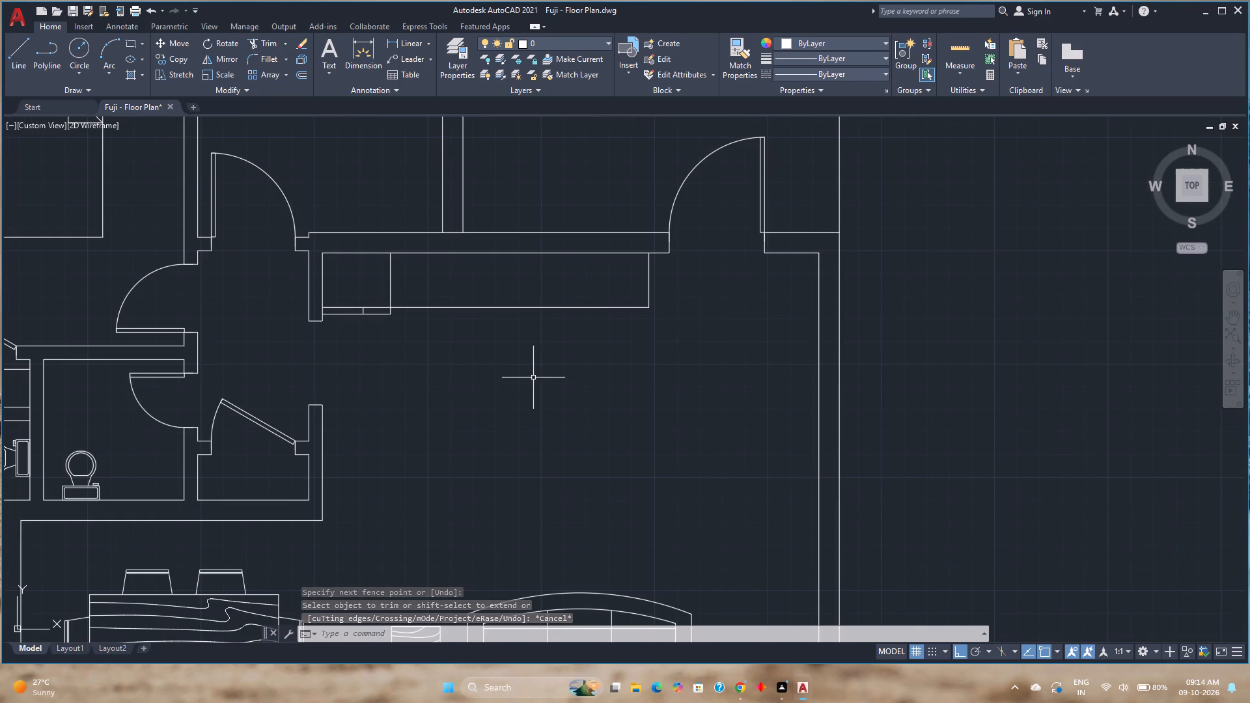
{"action": "left_click", "coordinate": [296, 78]}
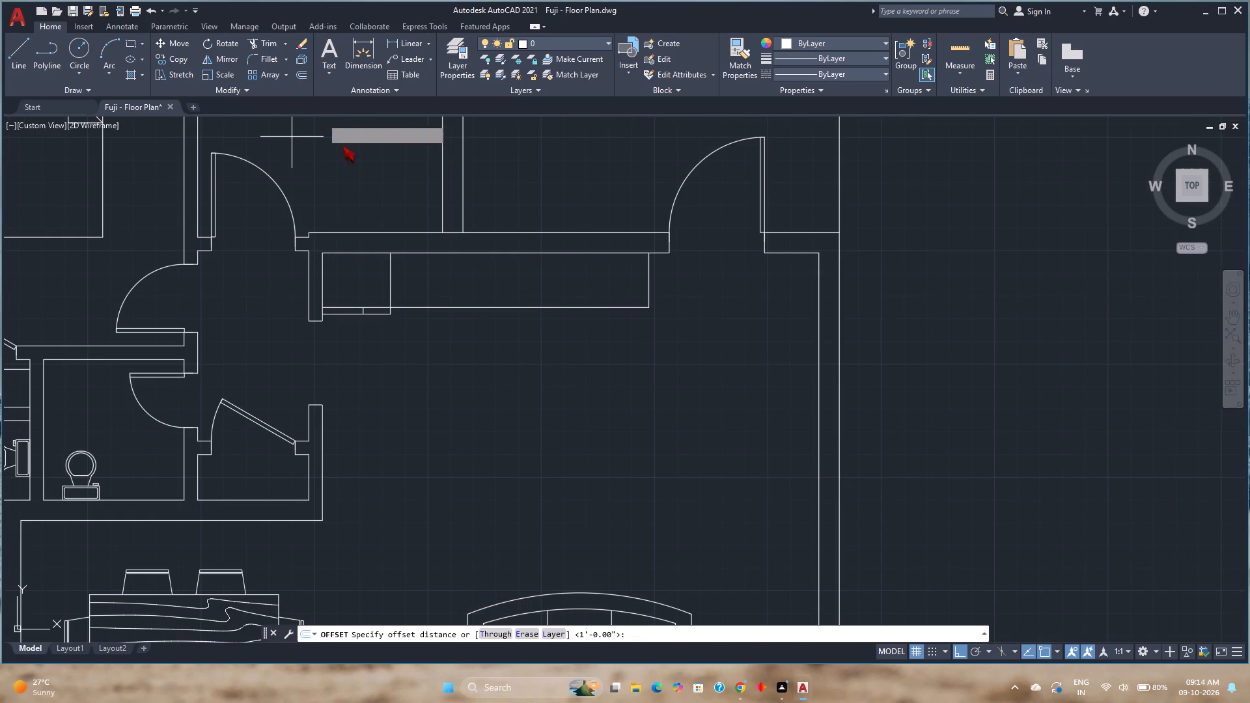
{"action": "key", "text": "2"}
{"action": "key", "text": "apostrophe"}
{"action": "key", "text": "Return"}
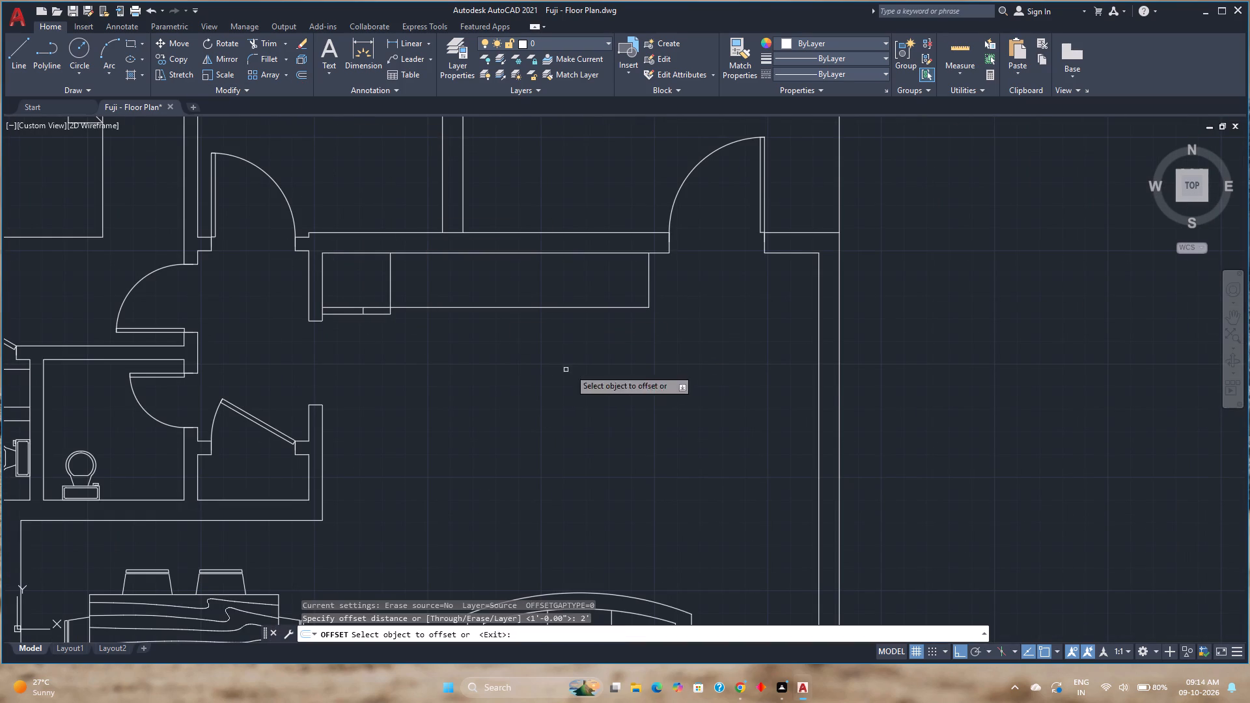
{"action": "left_click", "coordinate": [818, 358]}
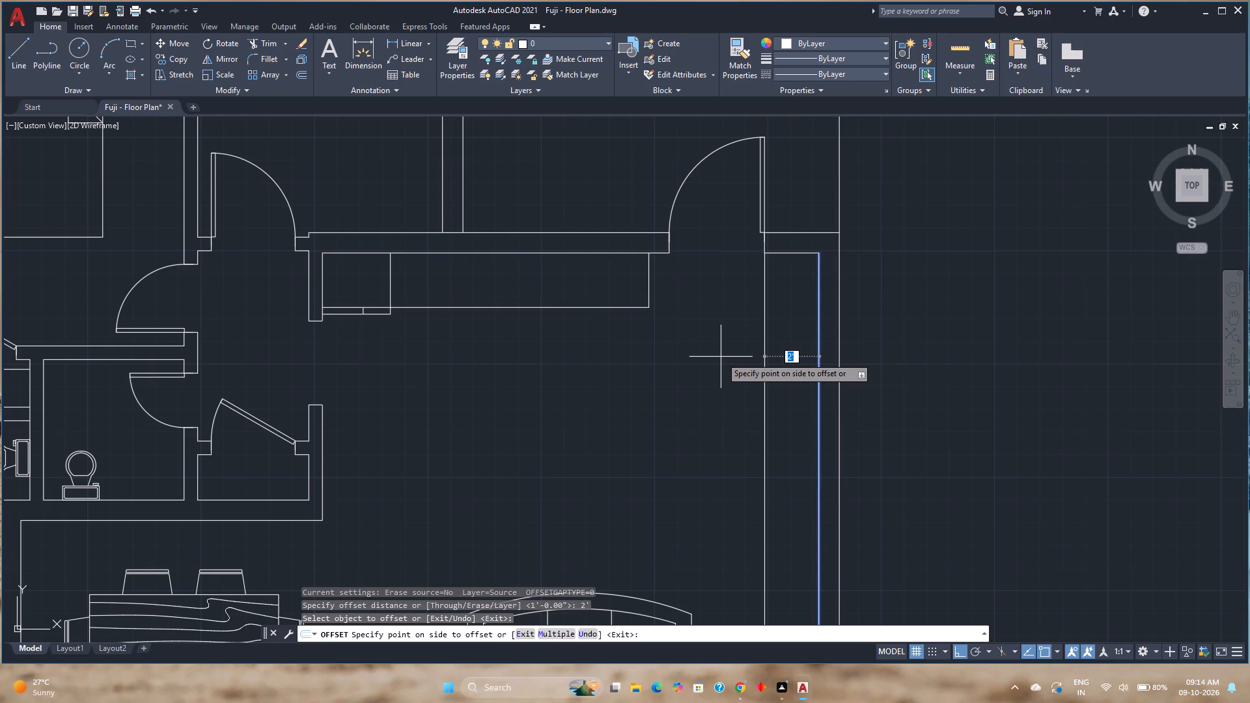
{"action": "type", "text": "1'8"}
{"action": "key", "text": "shift+quotedbl"}
{"action": "key", "text": "Return"}
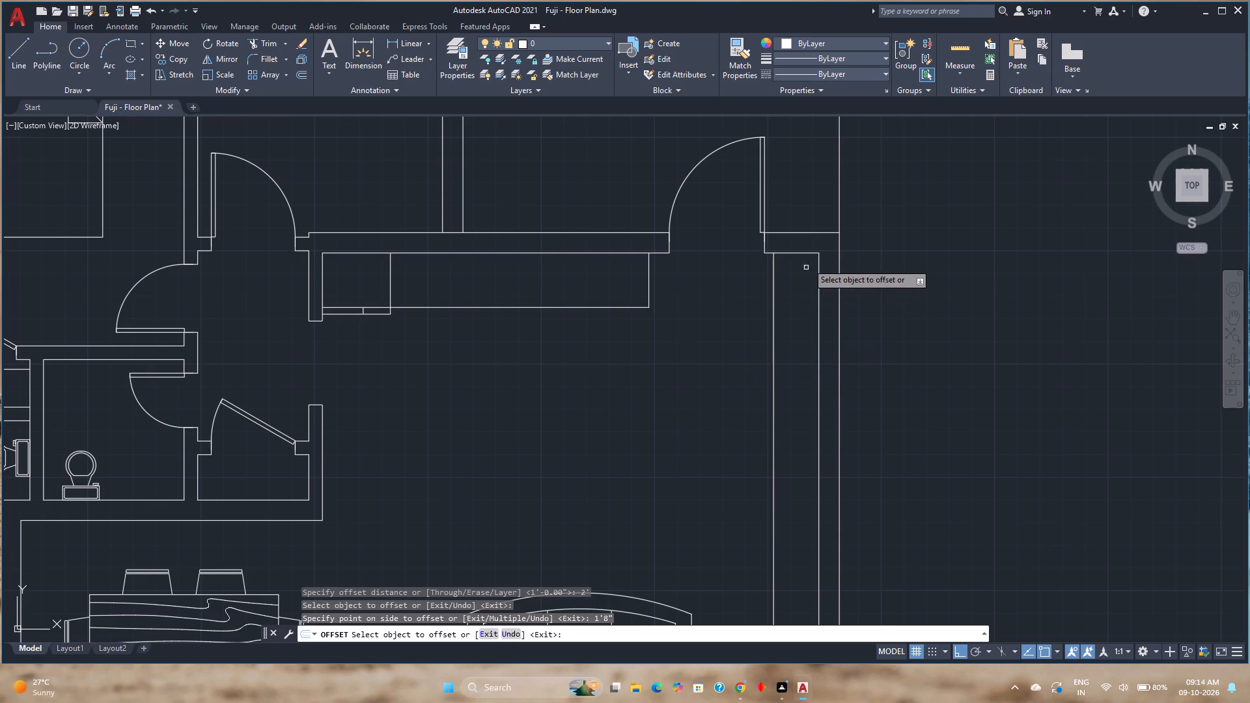
Offset the short north wall face east of the entry door 10' south.
{"action": "scroll", "coordinate": [802, 254], "scroll_direction": "down", "scroll_amount": 1}
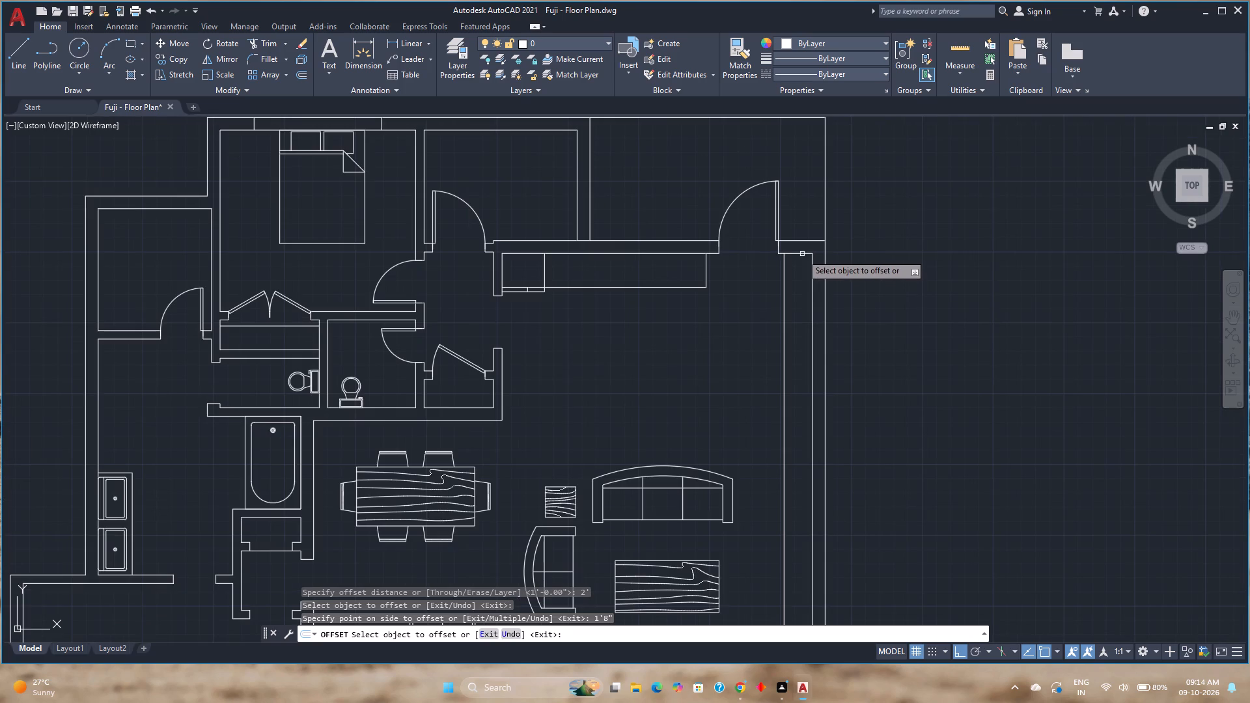
{"action": "left_click", "coordinate": [801, 254]}
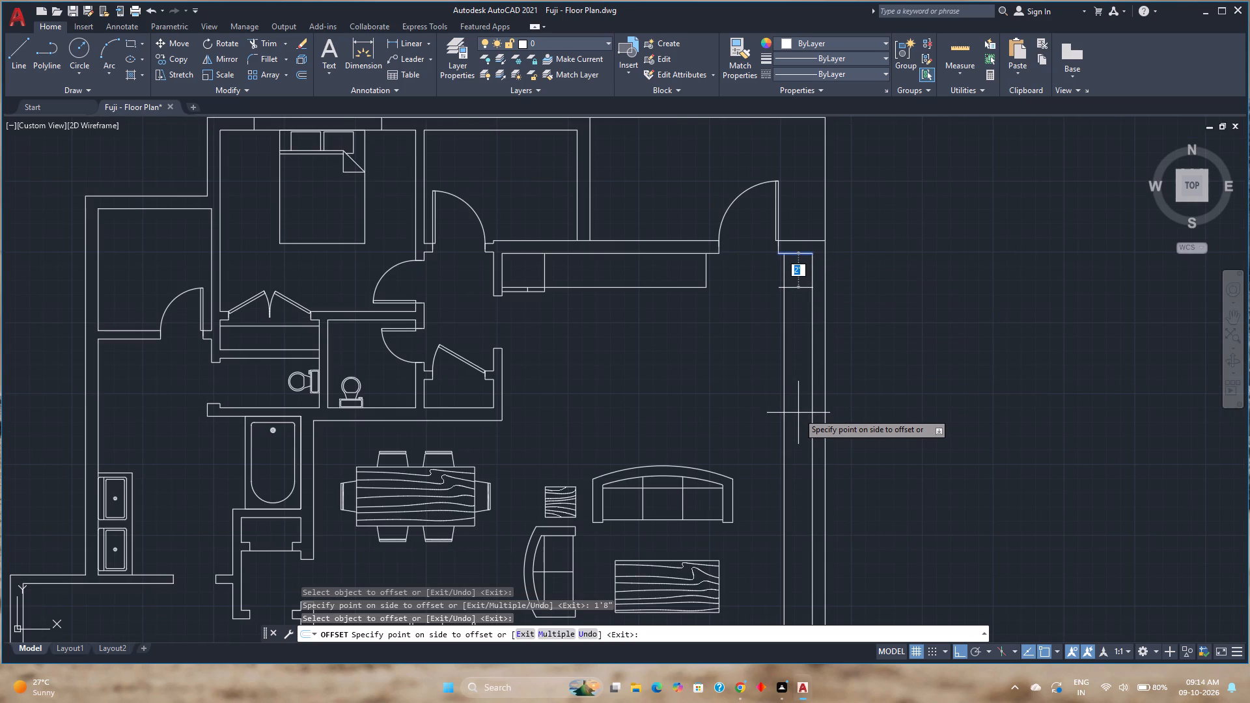
{"action": "type", "text": "10'"}
{"action": "key", "text": "Return"}
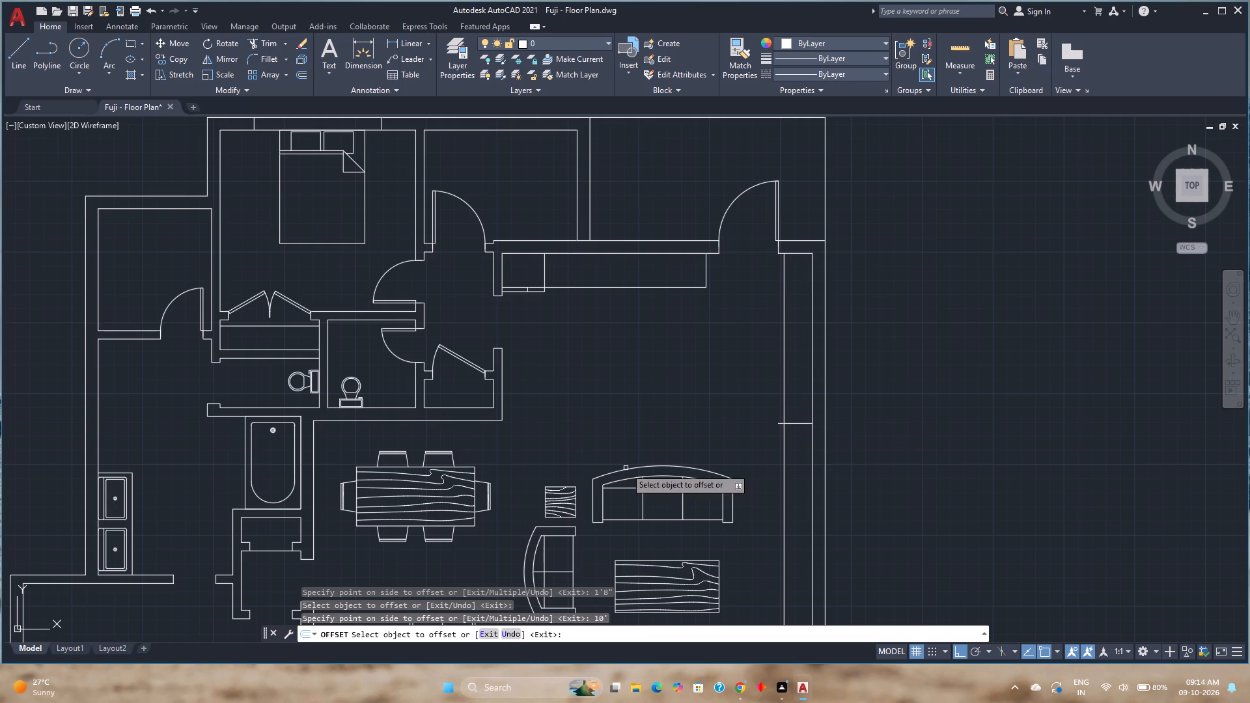
{"action": "key", "text": "Escape"}
Trim the overhanging line ends at the southwest corner of the 10' by 1'8" strip along the east wall.
{"action": "key", "text": "t"}
{"action": "key", "text": "r"}
{"action": "key", "text": "Return"}
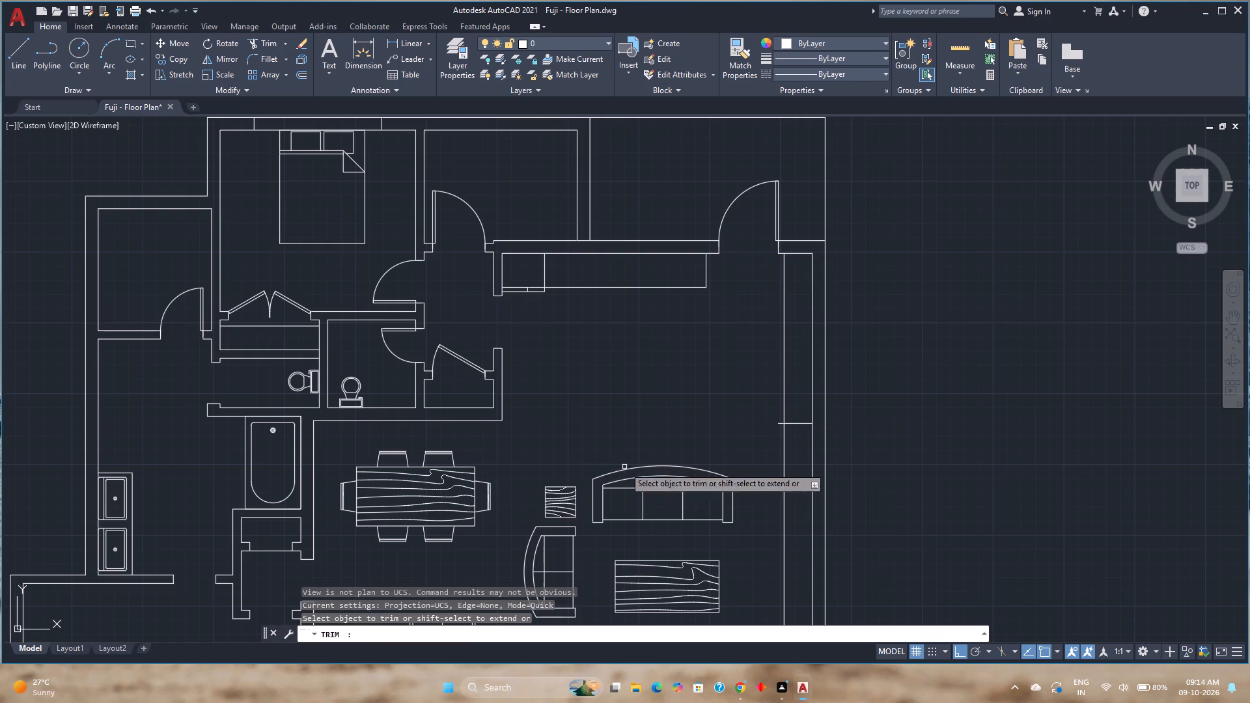
{"action": "scroll", "coordinate": [792, 434], "scroll_direction": "up", "scroll_amount": 4}
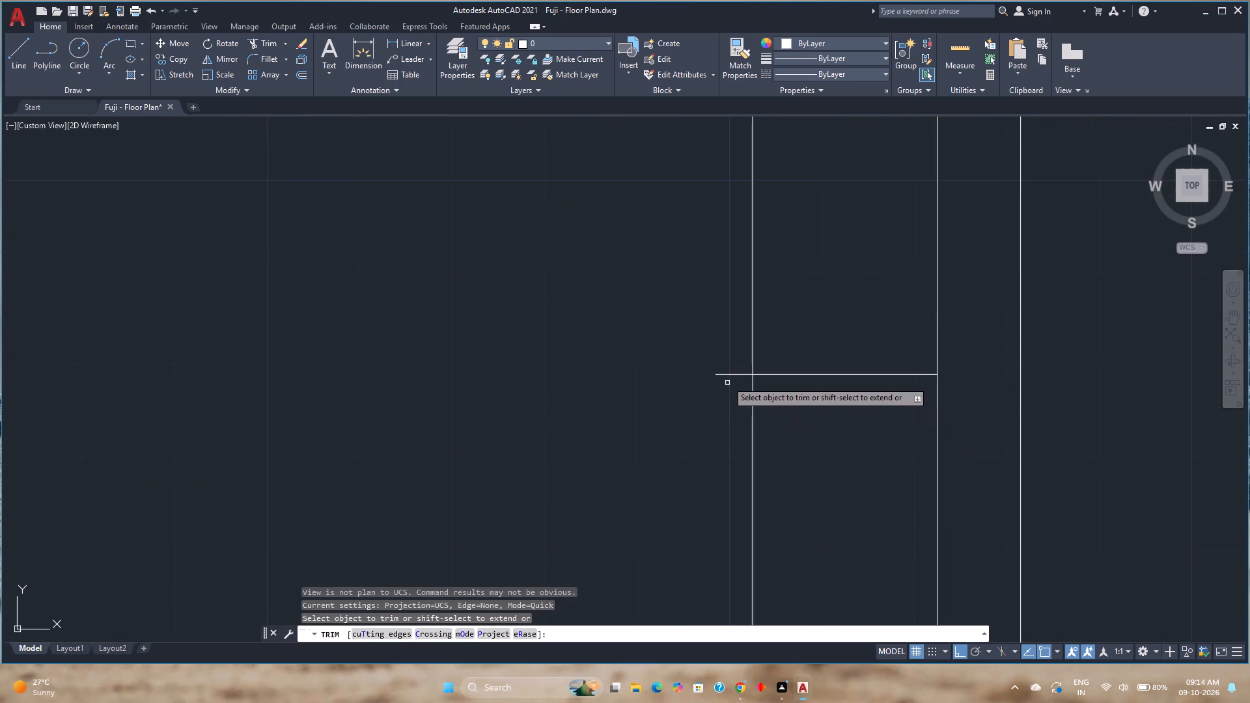
{"action": "left_click_drag", "start_coordinate": [727, 364], "coordinate": [768, 415]}
{"action": "scroll", "coordinate": [768, 415], "scroll_direction": "down", "scroll_amount": 5}
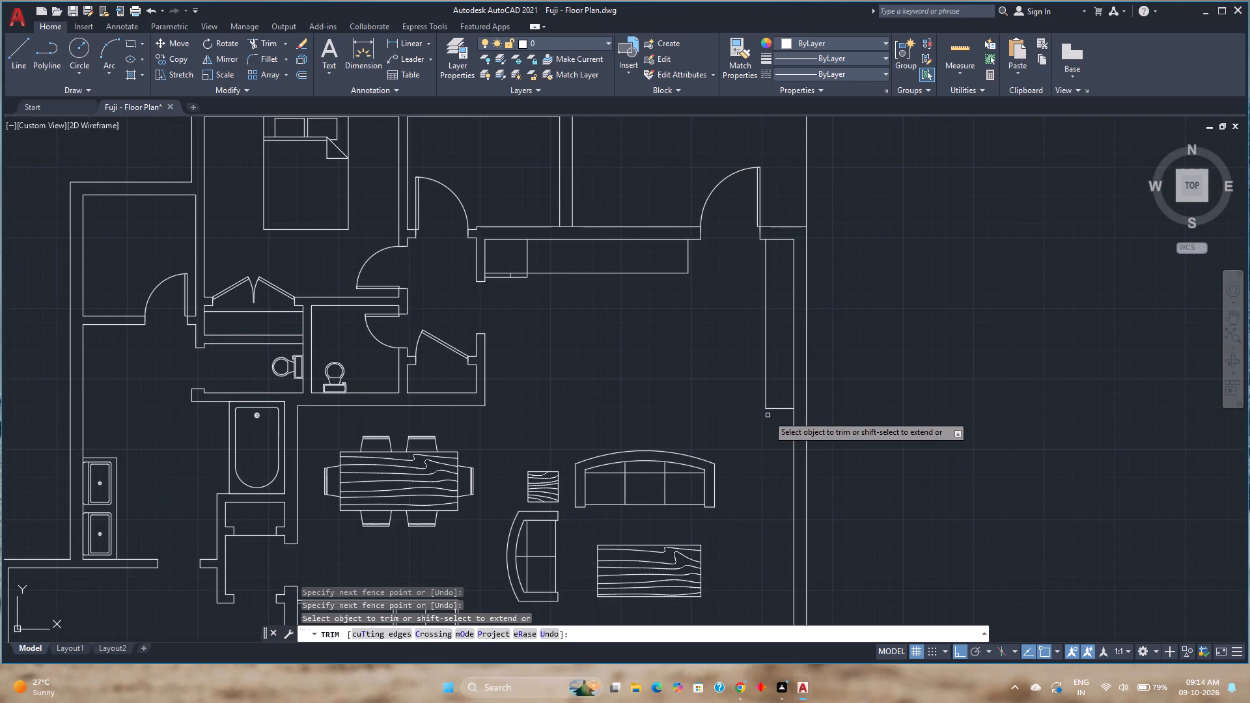
{"action": "key", "text": "space"}
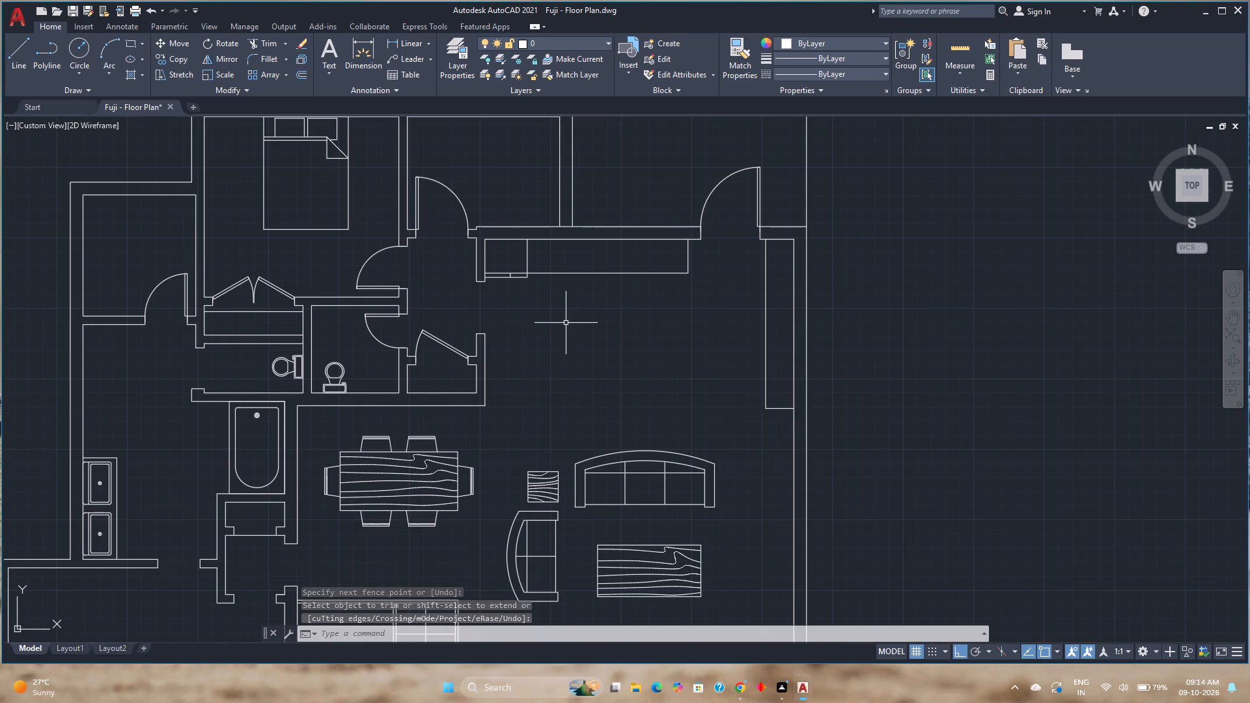
Draw an 8' by 3' rectangle for an island in the open floor south of the north wall counter.
{"action": "middle_click_drag", "start_coordinate": [562, 341], "coordinate": [574, 344]}
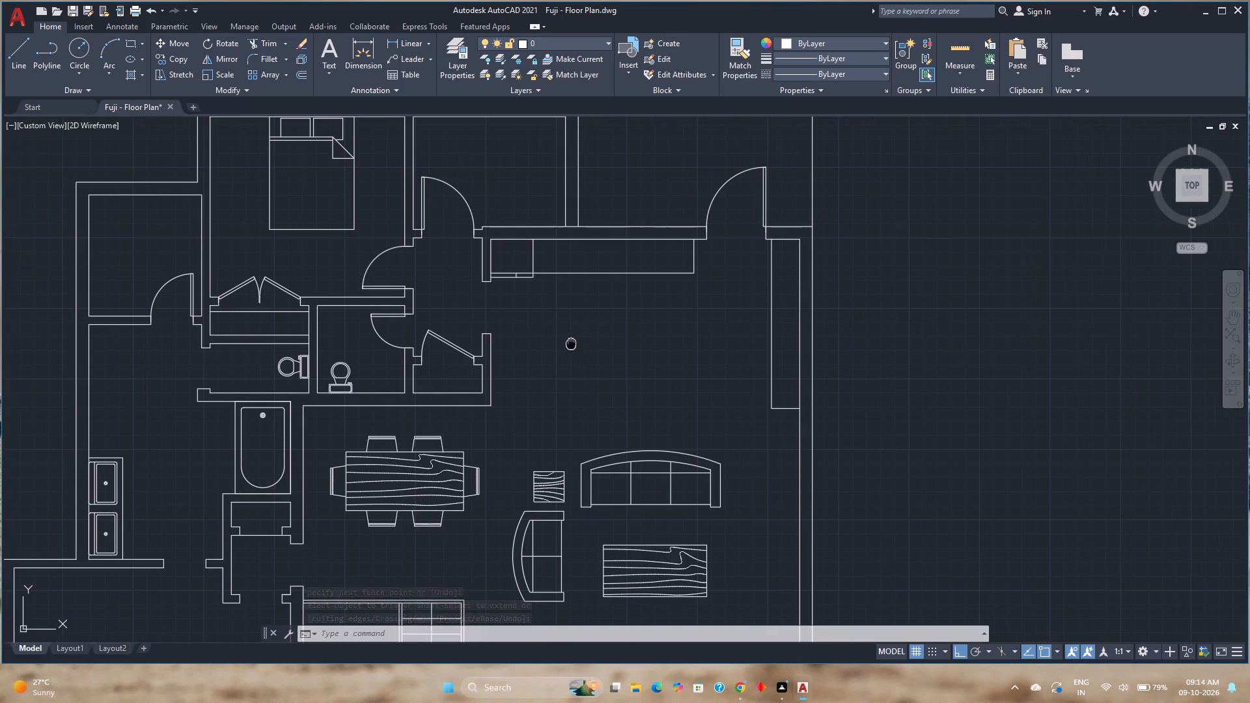
{"action": "middle_click_drag", "start_coordinate": [574, 344], "coordinate": [599, 359]}
{"action": "scroll", "coordinate": [599, 359], "scroll_direction": "down", "scroll_amount": 1}
{"action": "scroll", "coordinate": [609, 366], "scroll_direction": "up", "scroll_amount": 1}
{"action": "middle_click_drag", "start_coordinate": [609, 366], "coordinate": [564, 355]}
{"action": "scroll", "coordinate": [564, 355], "scroll_direction": "down", "scroll_amount": 1}
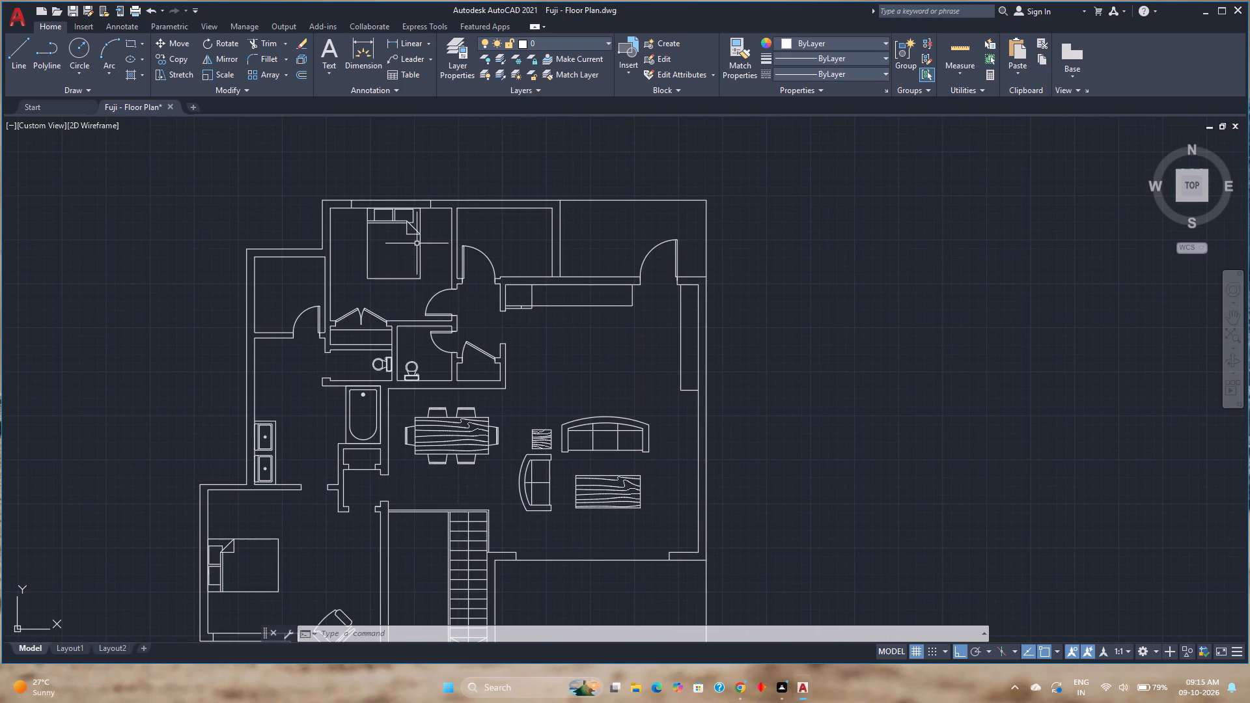
{"action": "left_click", "coordinate": [134, 46]}
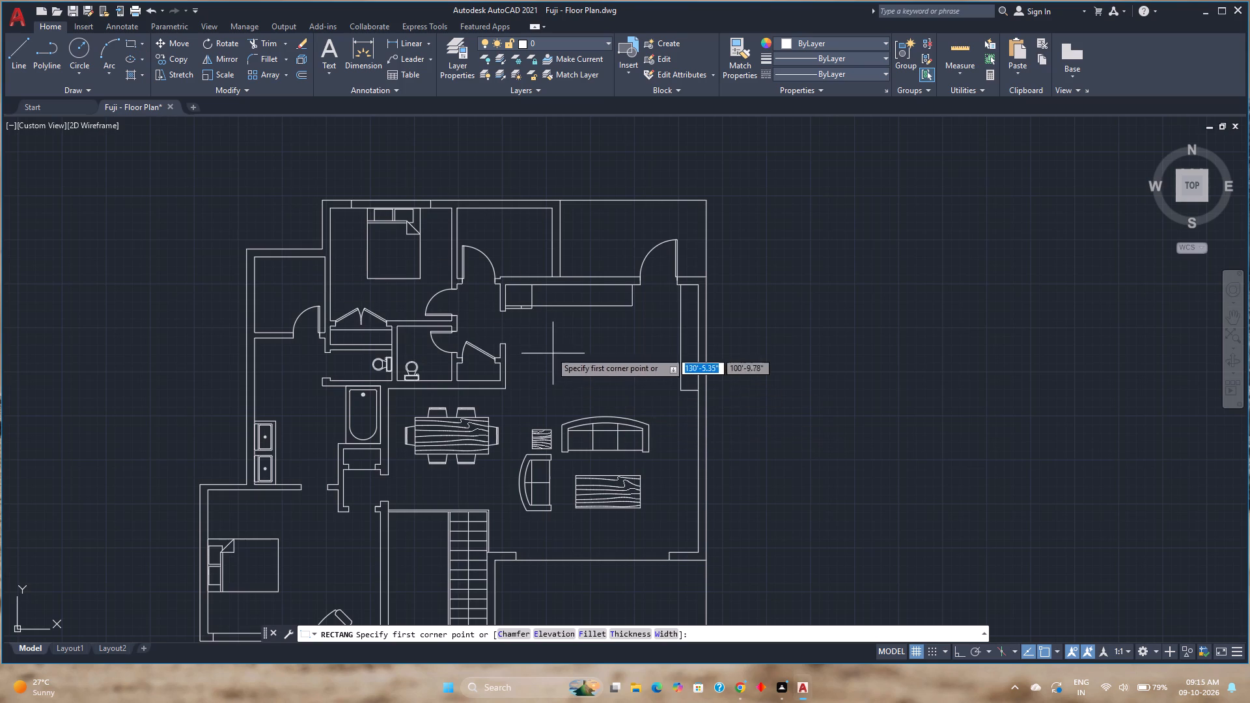
{"action": "left_click", "coordinate": [545, 346]}
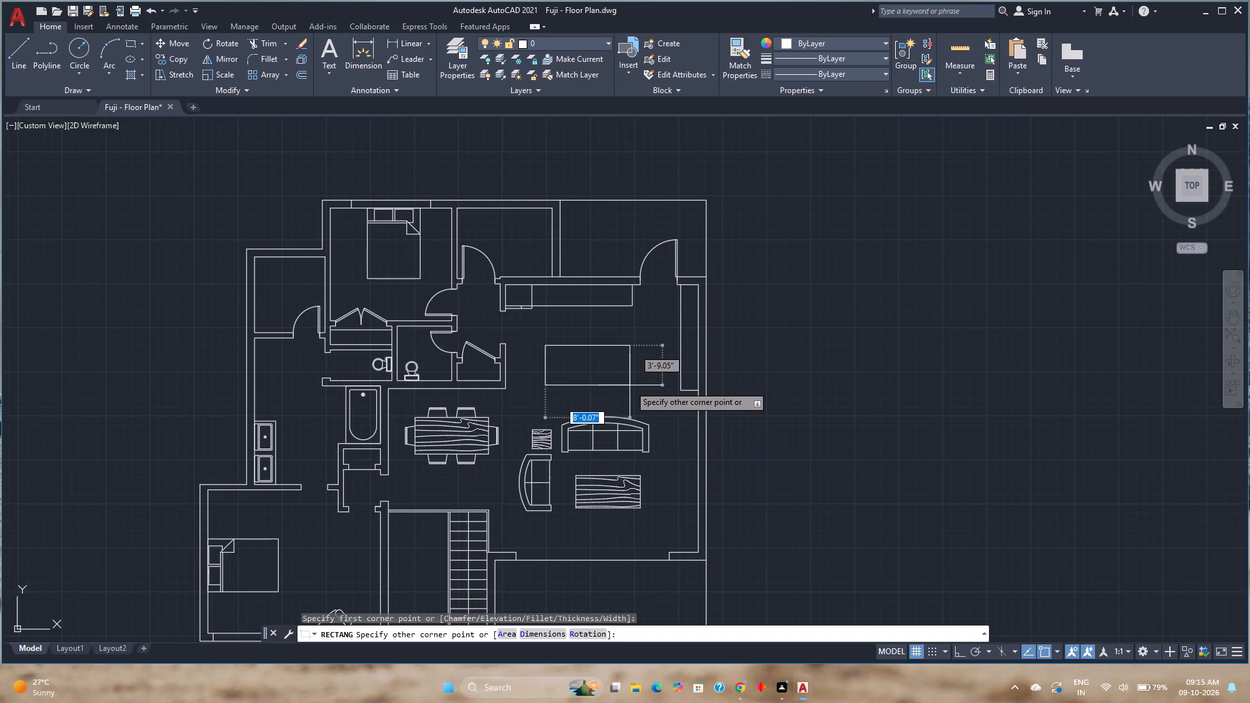
{"action": "type", "text": "8'"}
{"action": "key", "text": "comma"}
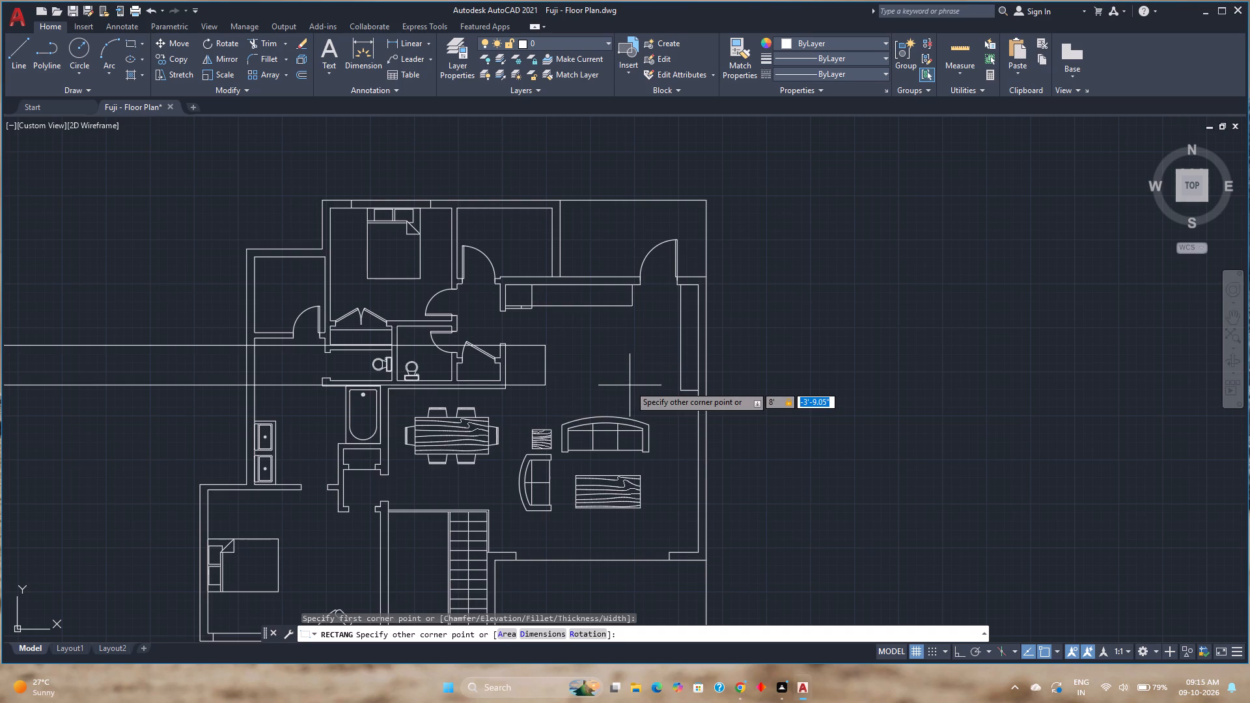
{"action": "type", "text": "3'"}
{"action": "key", "text": "Return"}
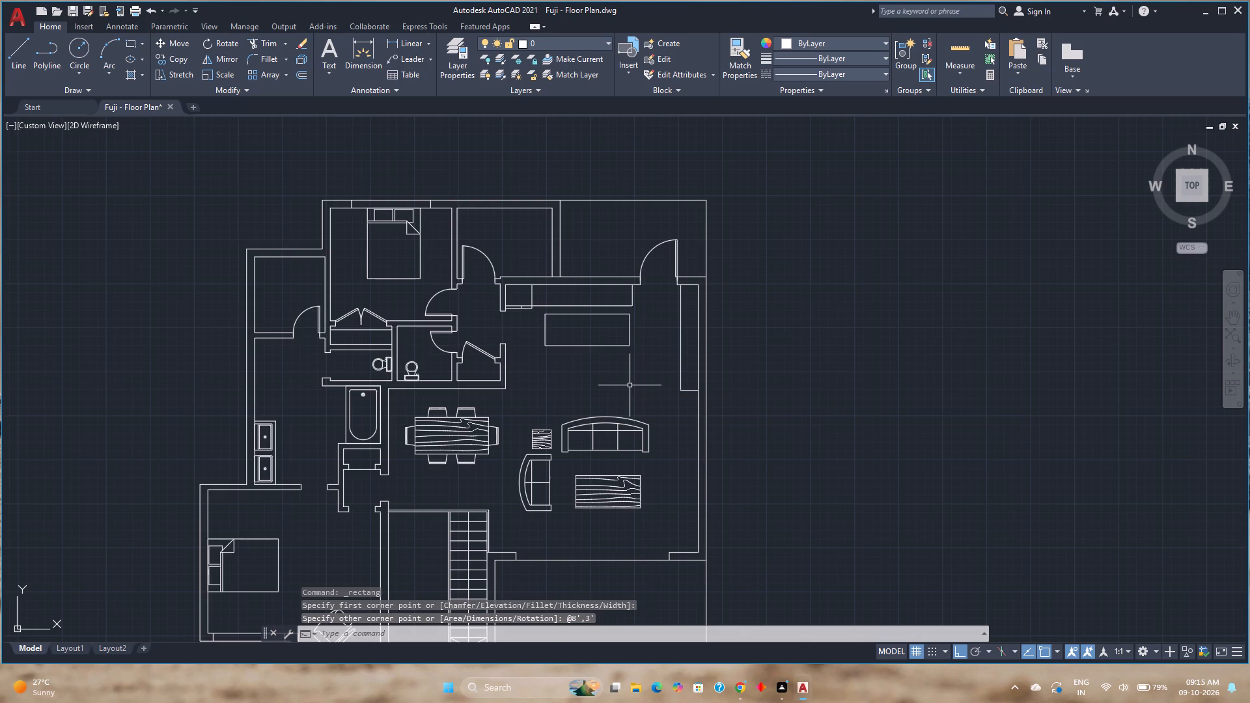
Move the 8' by 3' rectangle straight south, between the north counter and the sofa.
{"action": "left_click", "coordinate": [614, 347]}
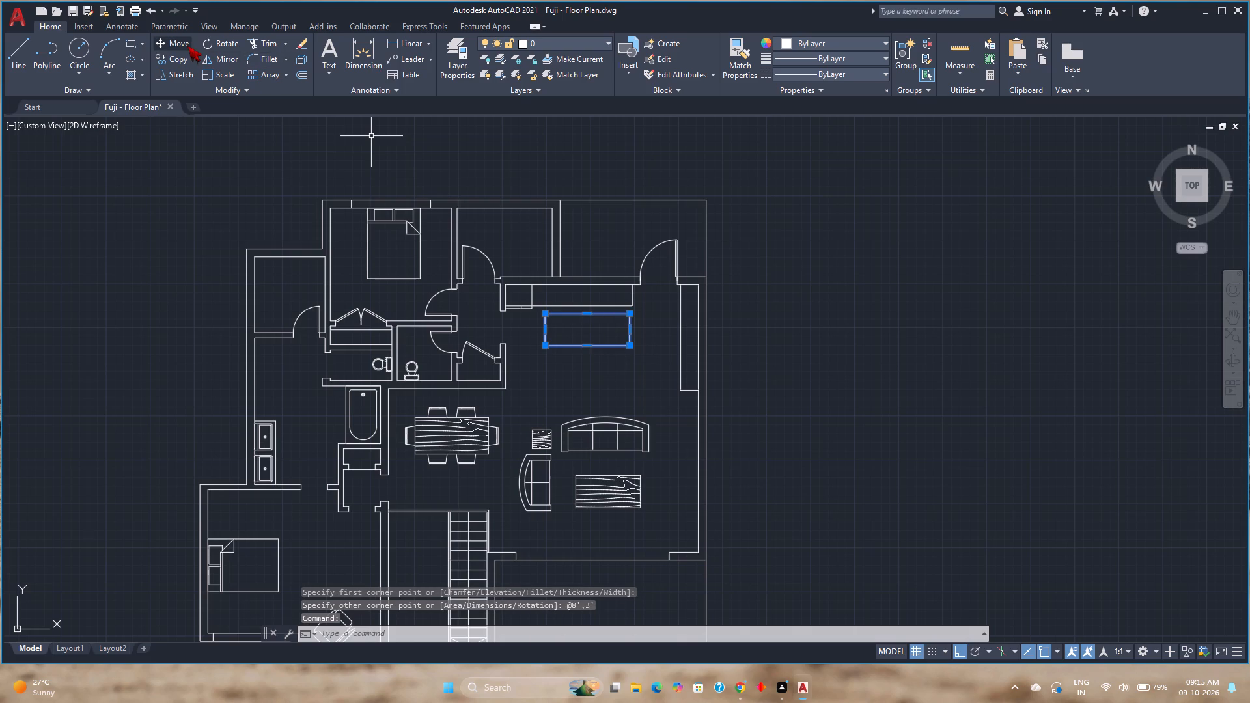
{"action": "left_click", "coordinate": [187, 45]}
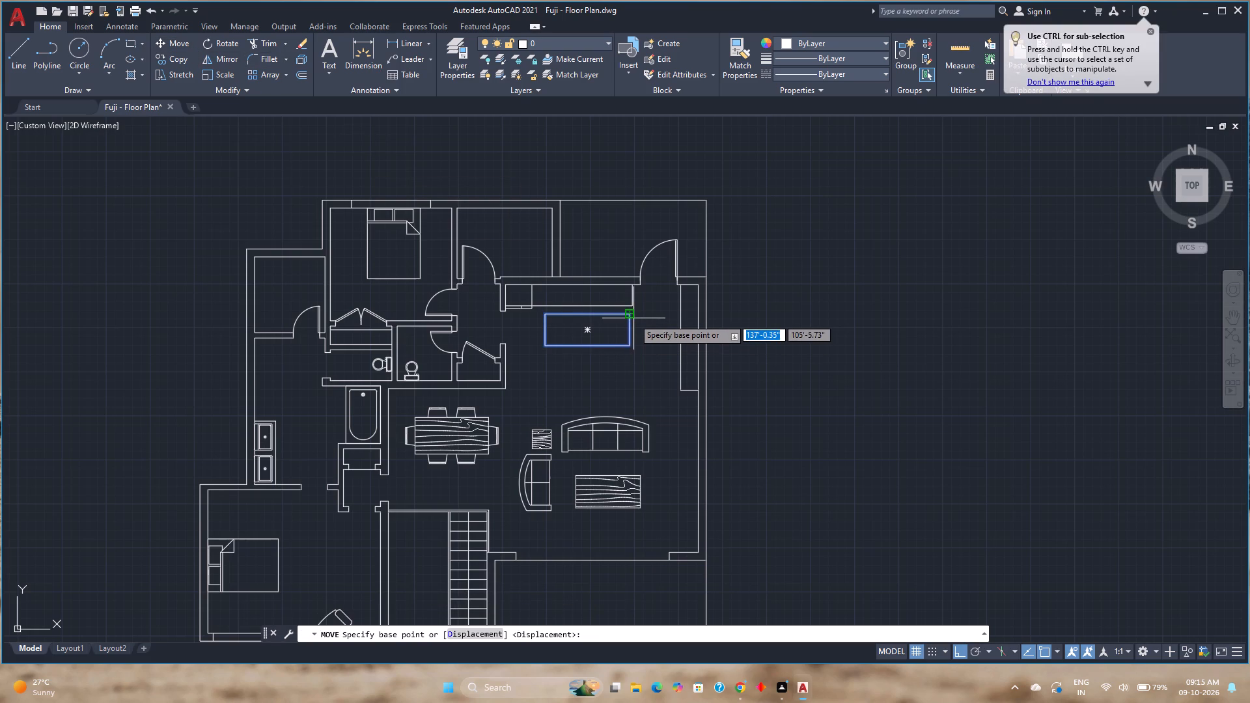
{"action": "left_click", "coordinate": [630, 316]}
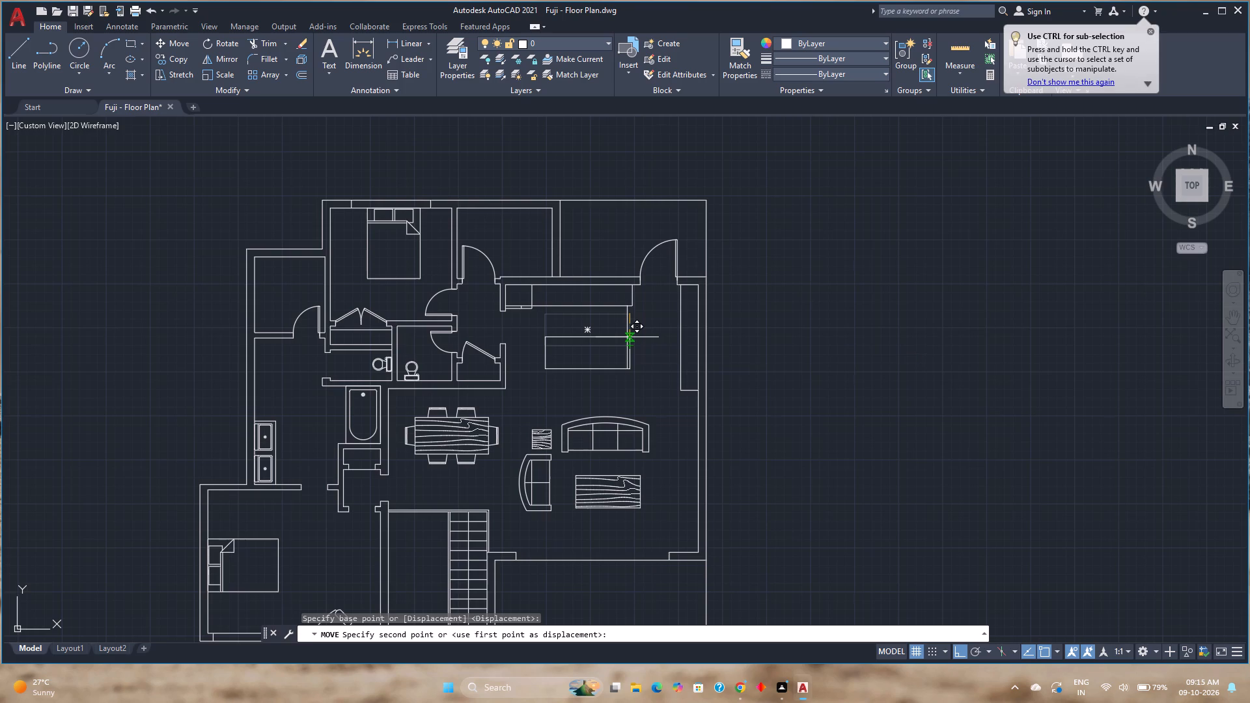
{"action": "left_click", "coordinate": [627, 337]}
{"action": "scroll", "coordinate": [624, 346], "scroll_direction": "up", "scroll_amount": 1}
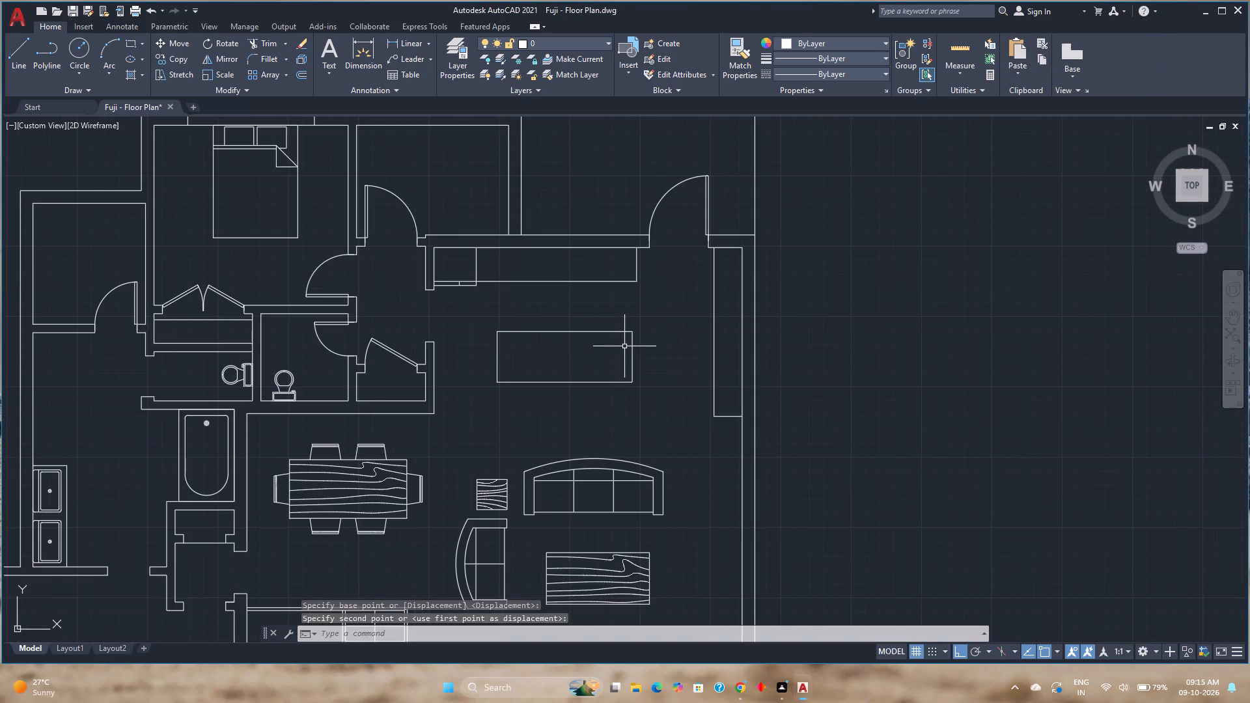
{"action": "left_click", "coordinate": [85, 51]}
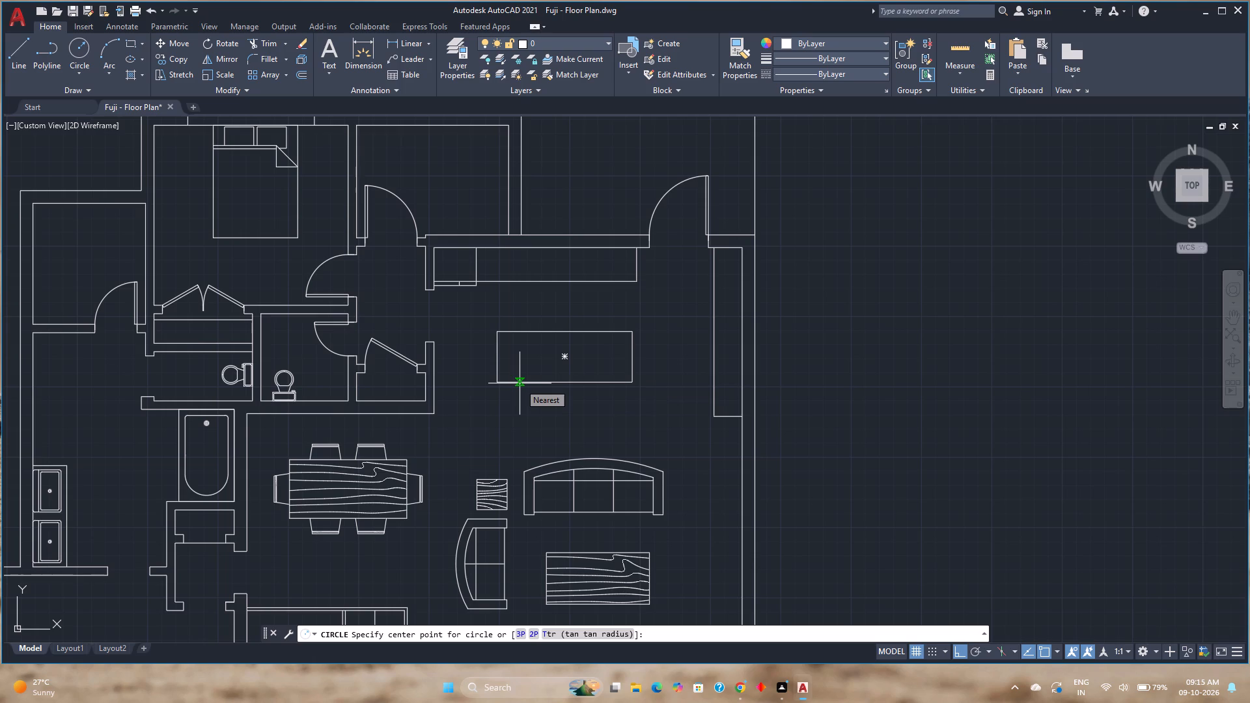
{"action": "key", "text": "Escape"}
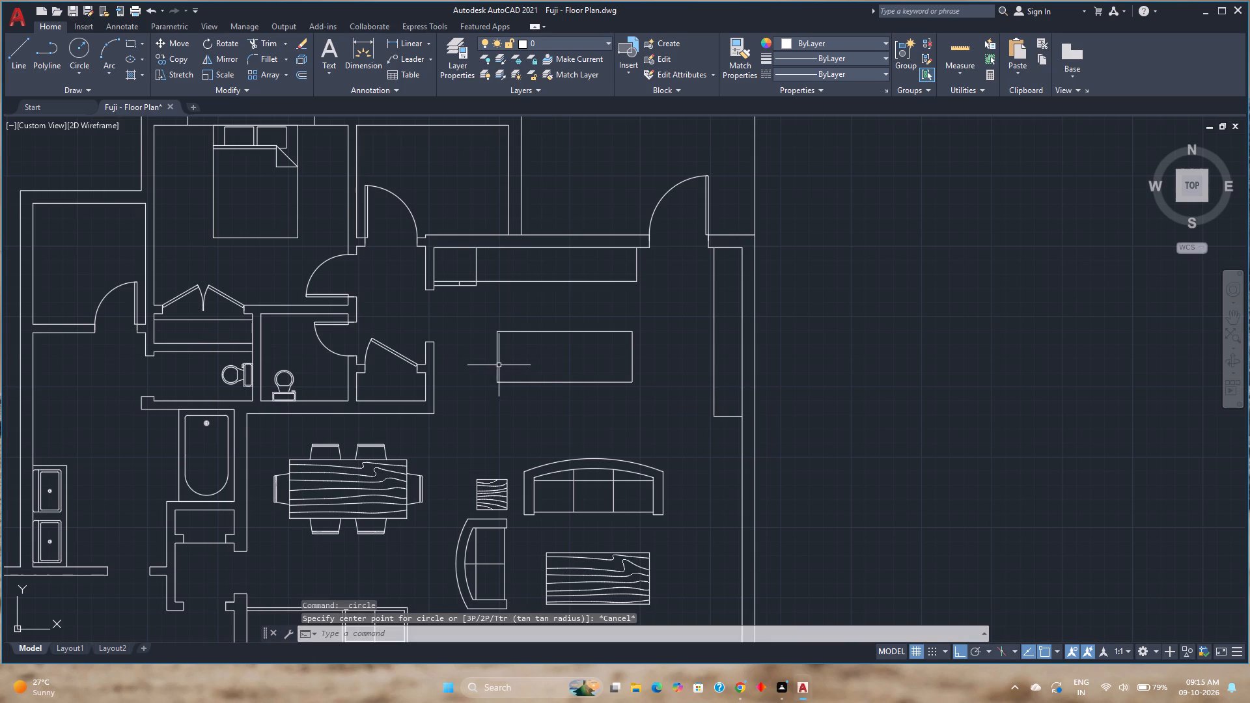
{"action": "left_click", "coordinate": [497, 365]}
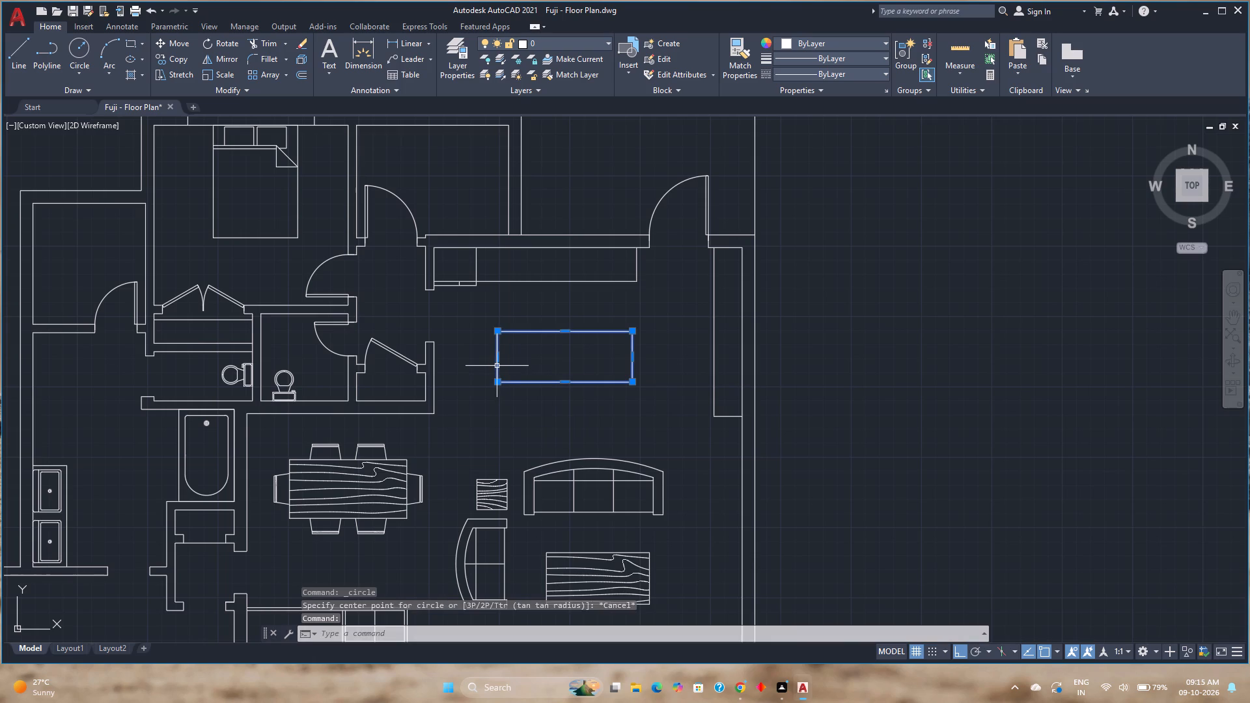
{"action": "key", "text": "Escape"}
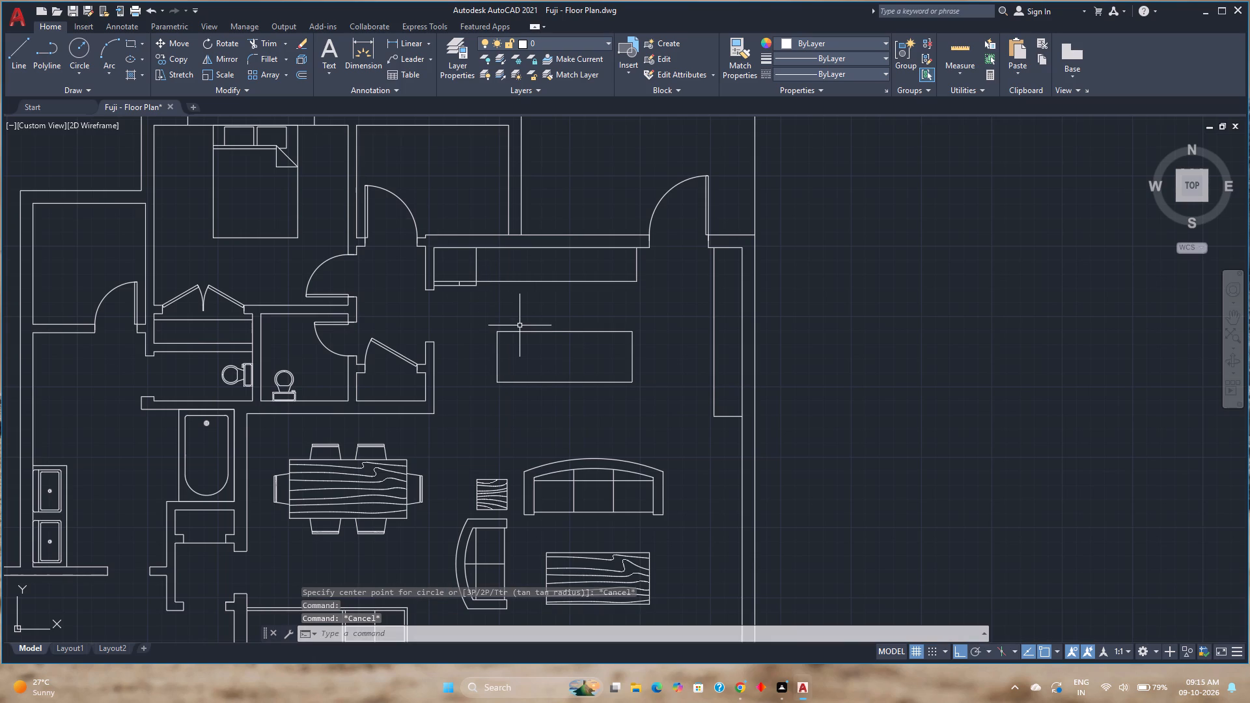
Explode the 8' by 3' island rectangle into separate lines.
{"action": "left_click", "coordinate": [526, 333]}
{"action": "key", "text": "e"}
{"action": "key", "text": "x"}
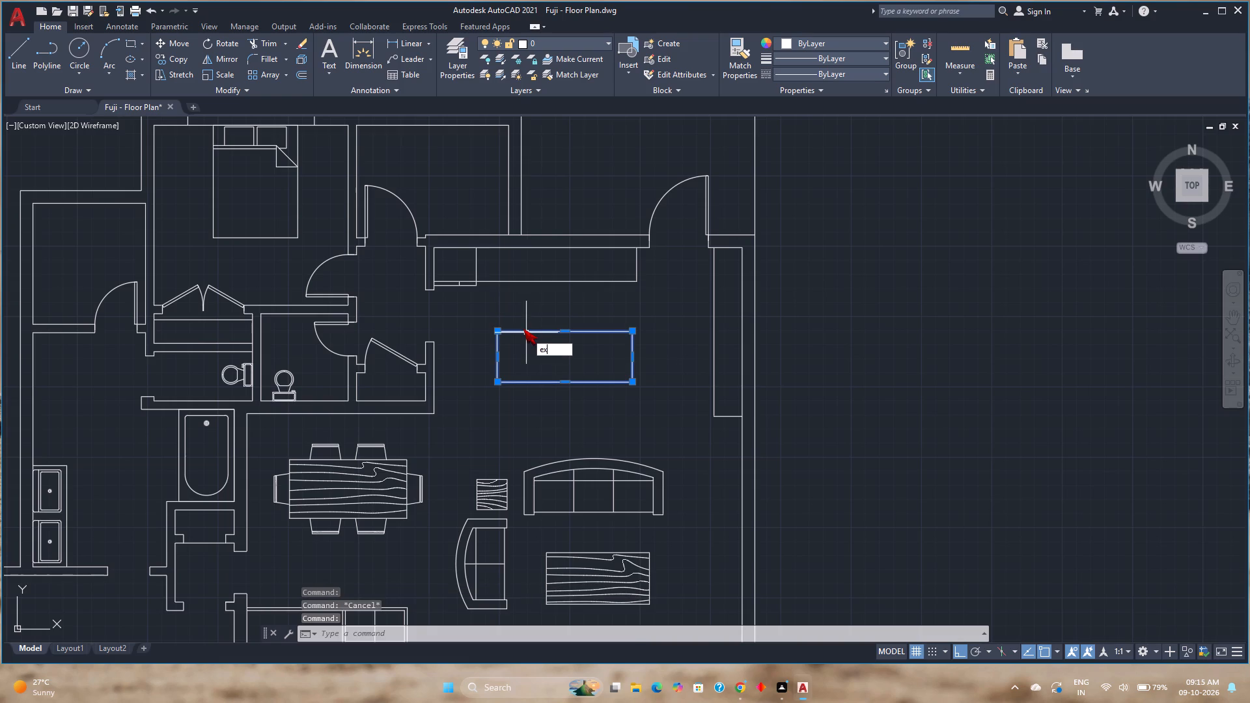
{"action": "type", "text": "pl"}
{"action": "key", "text": "o"}
{"action": "key", "text": "Return"}
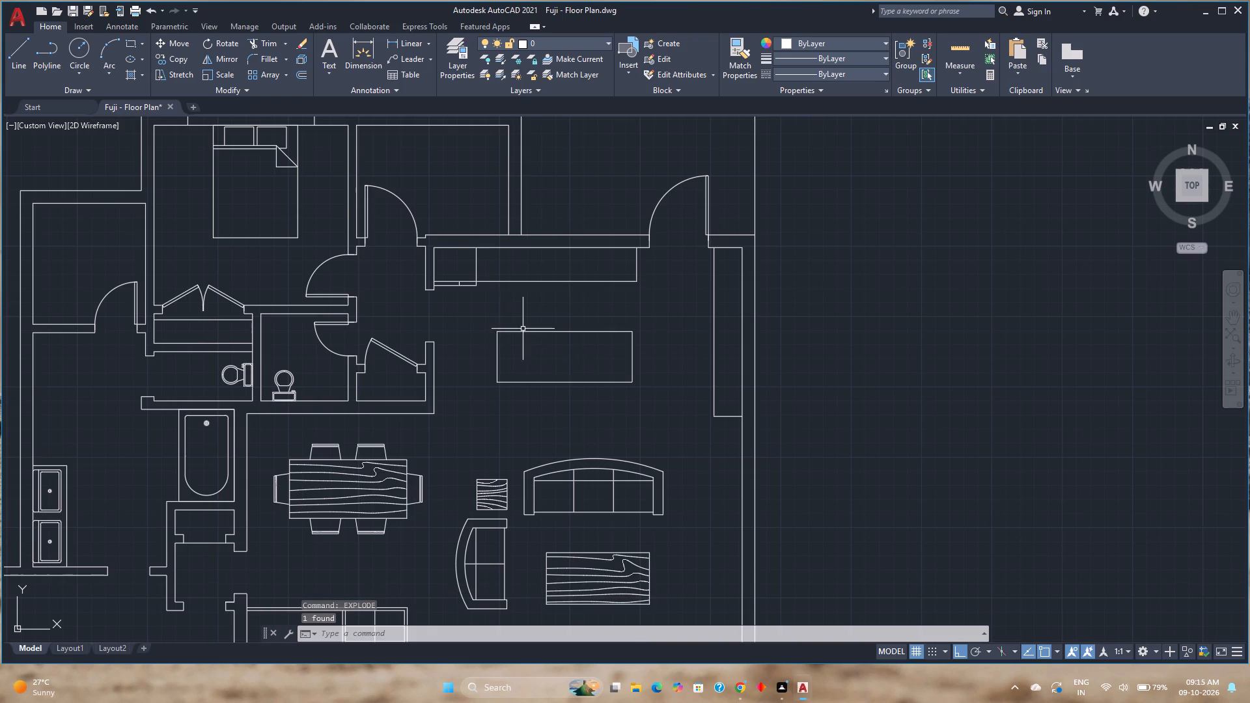
Begin copying the island's west edge, using its southwest corner as the base point.
{"action": "left_click", "coordinate": [497, 342]}
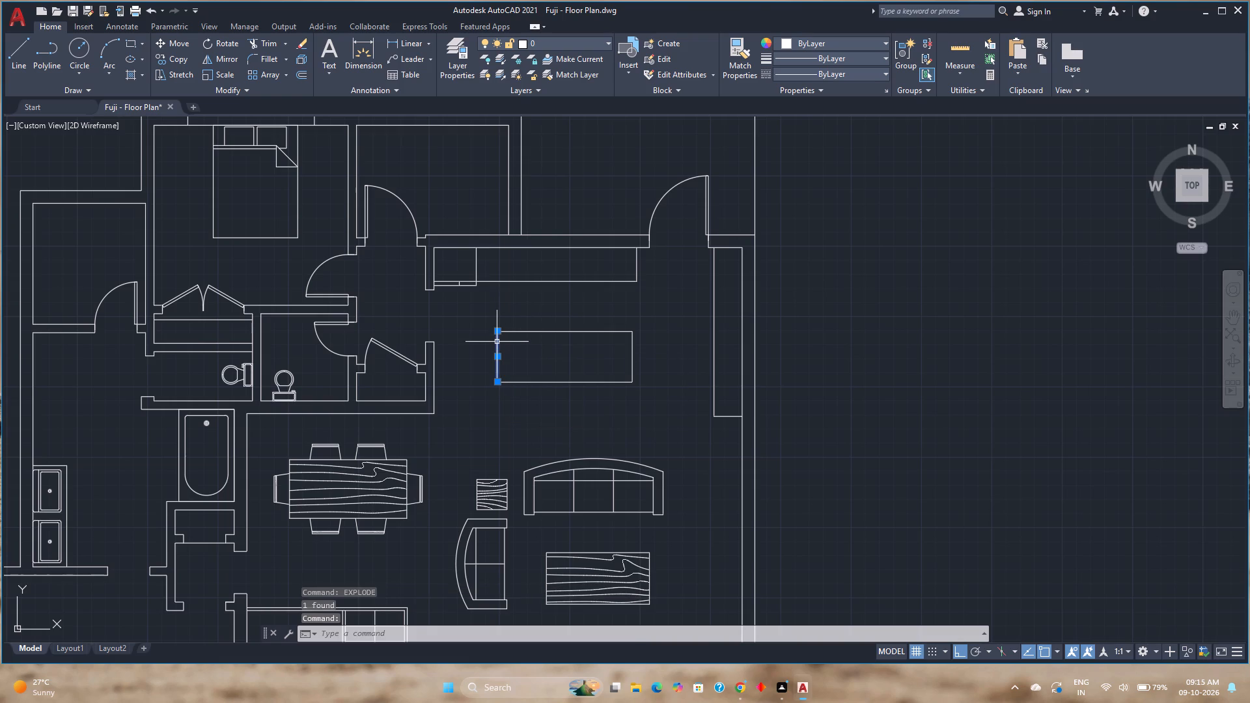
{"action": "left_click", "coordinate": [170, 57]}
{"action": "left_click", "coordinate": [497, 384]}
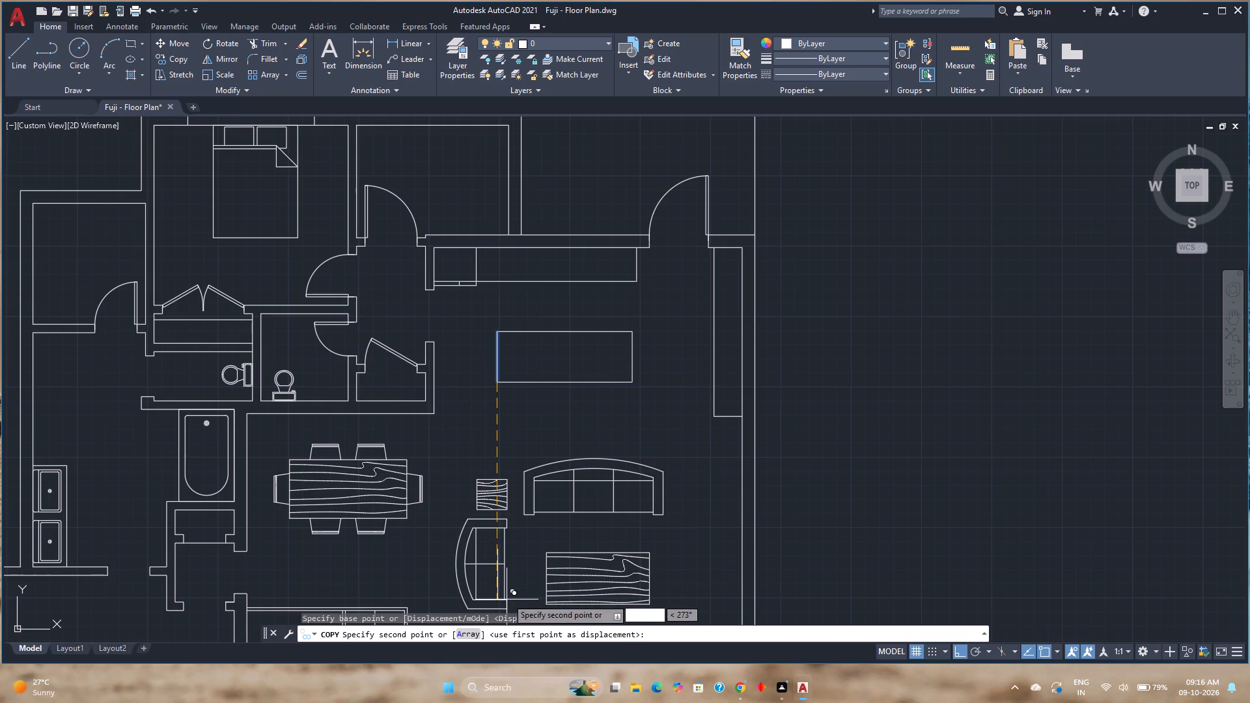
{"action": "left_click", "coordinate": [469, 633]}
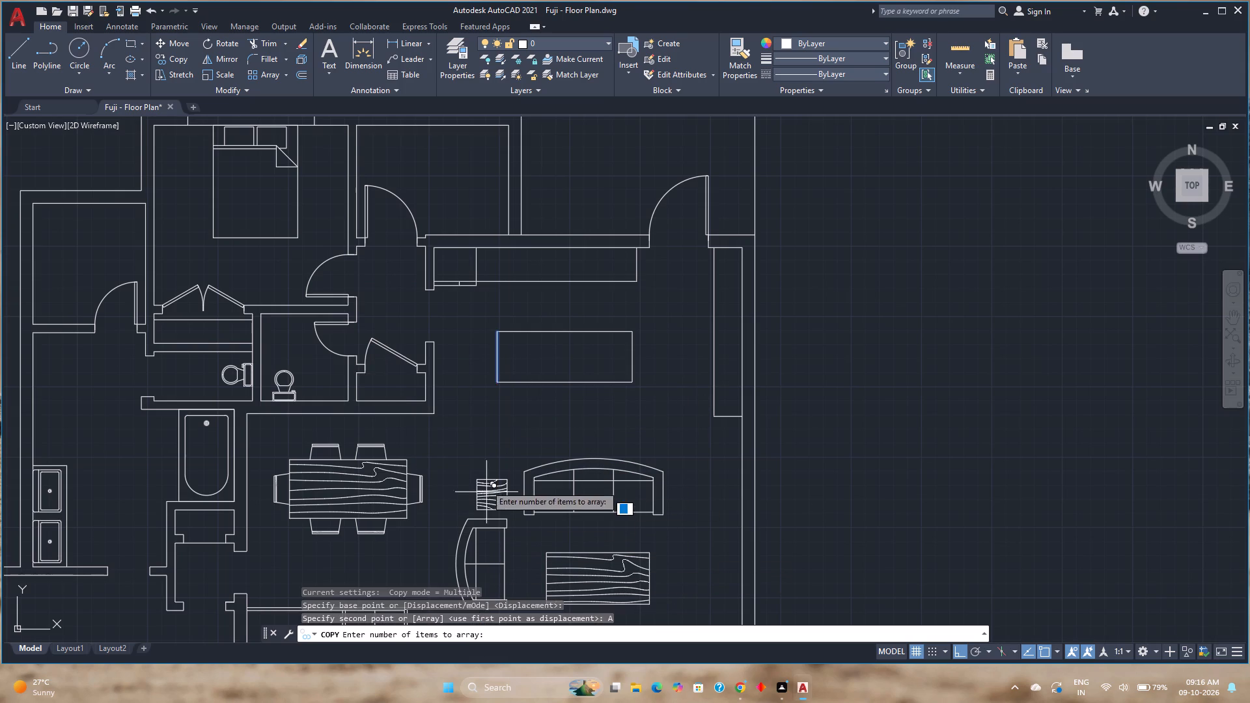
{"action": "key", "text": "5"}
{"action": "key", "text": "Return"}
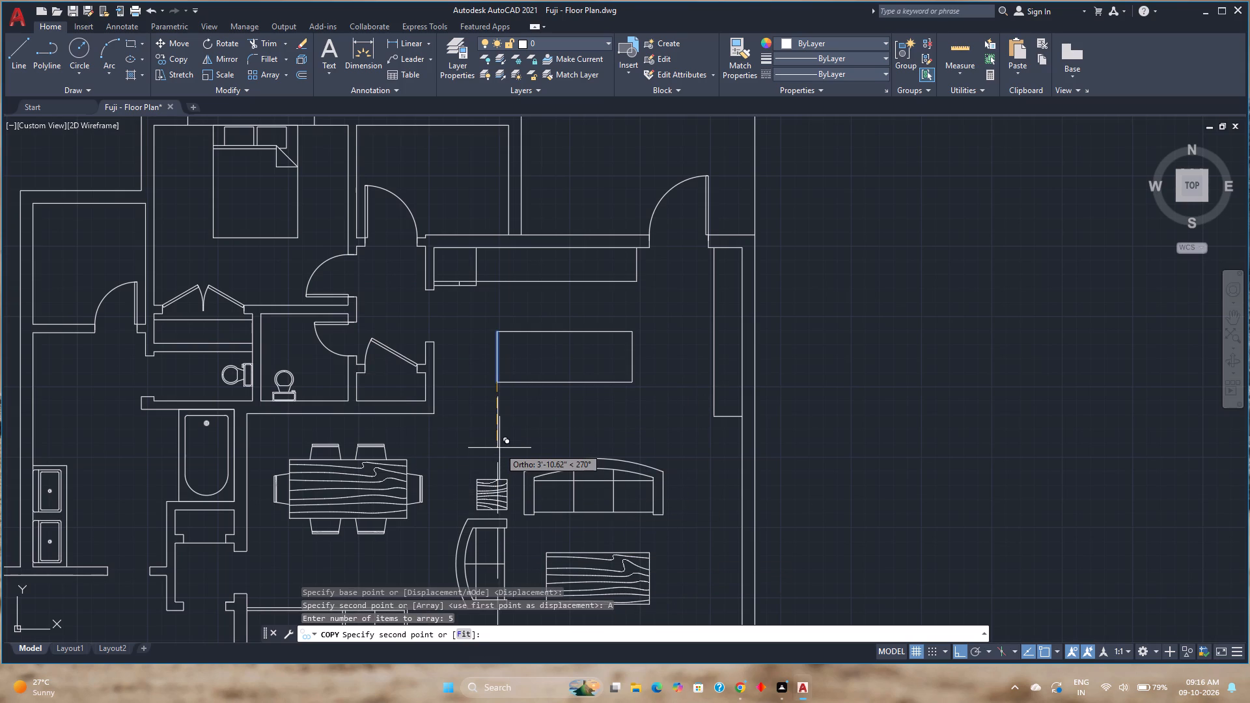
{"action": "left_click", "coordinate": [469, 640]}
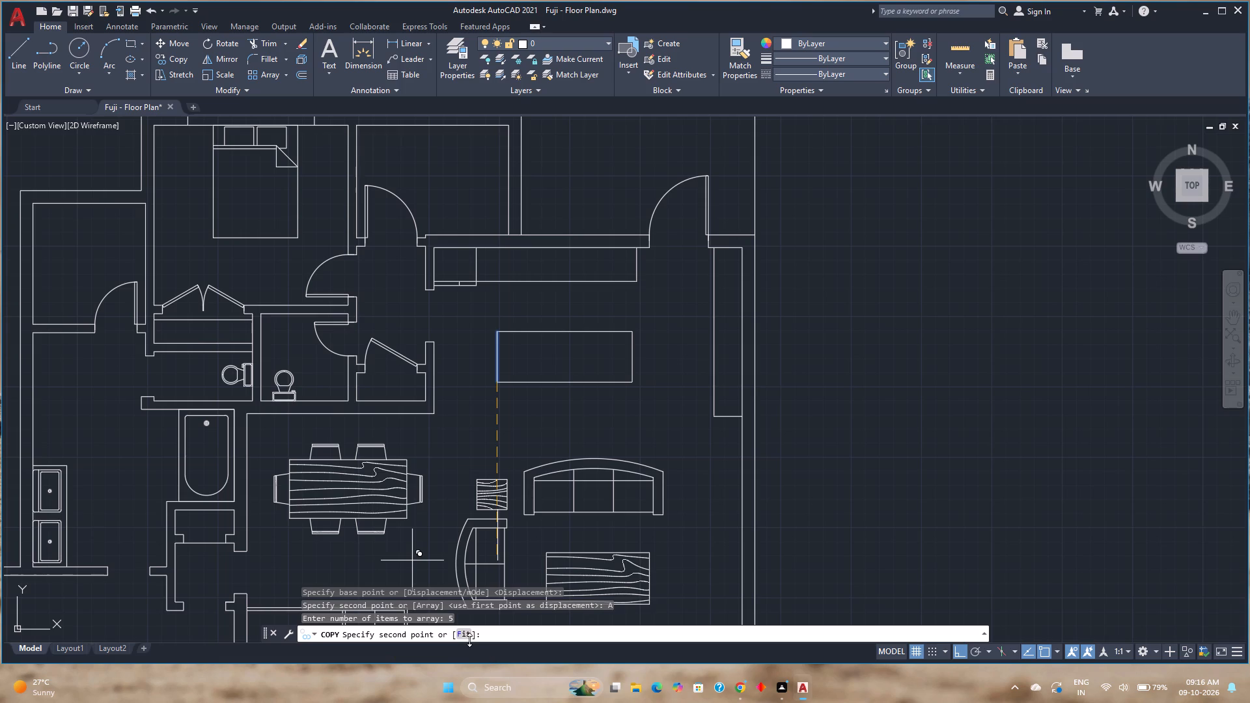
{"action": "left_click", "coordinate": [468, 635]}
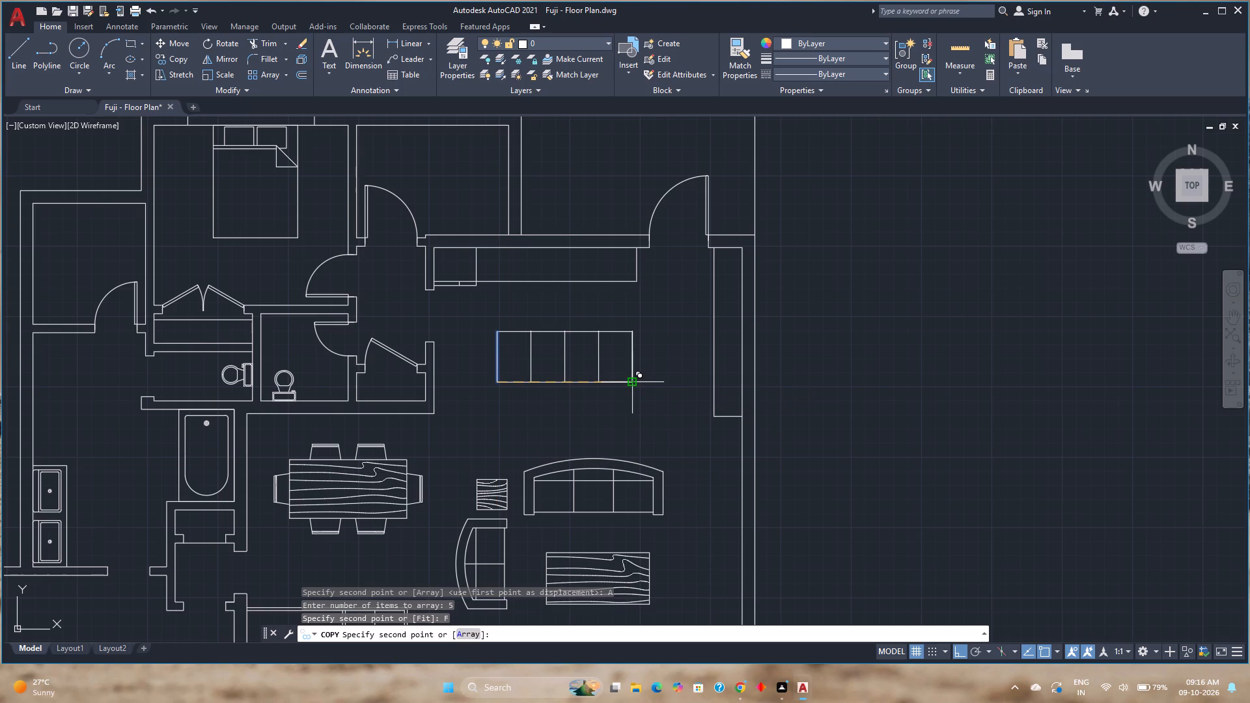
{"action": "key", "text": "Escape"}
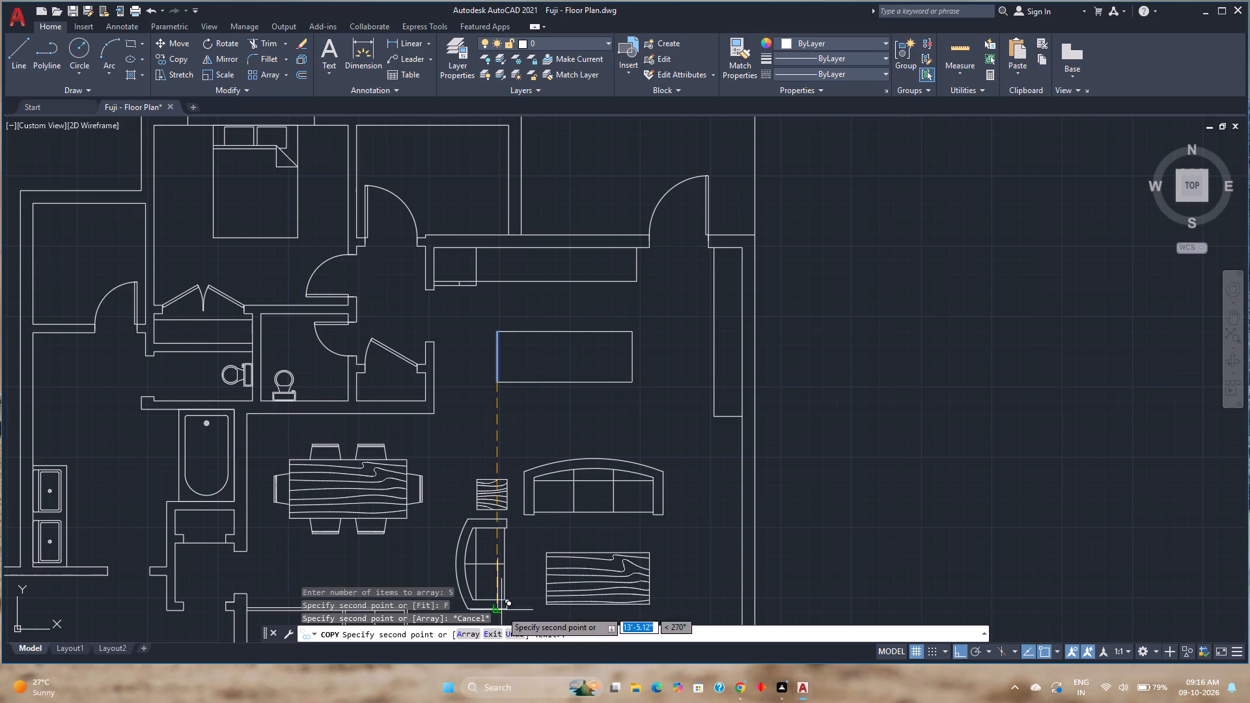
Copy the island's west edge as a fitted array of 6 items reaching the southeast corner.
{"action": "left_click", "coordinate": [471, 631]}
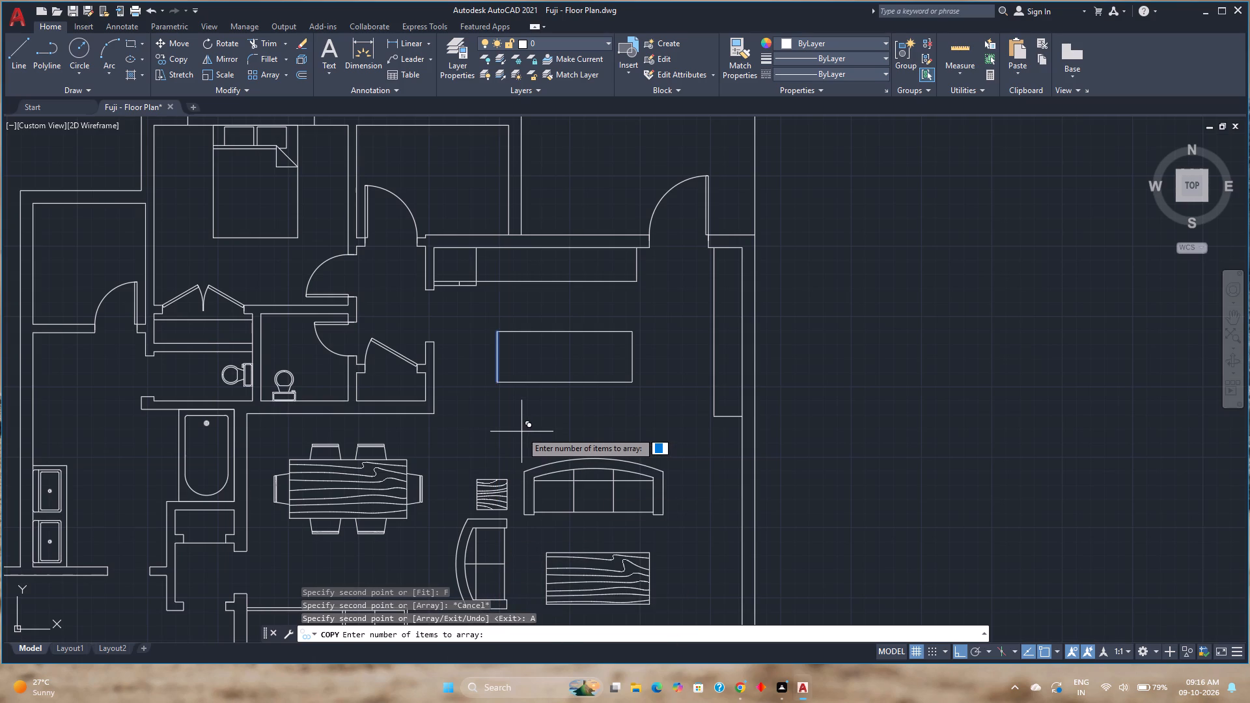
{"action": "key", "text": "6"}
{"action": "key", "text": "Return"}
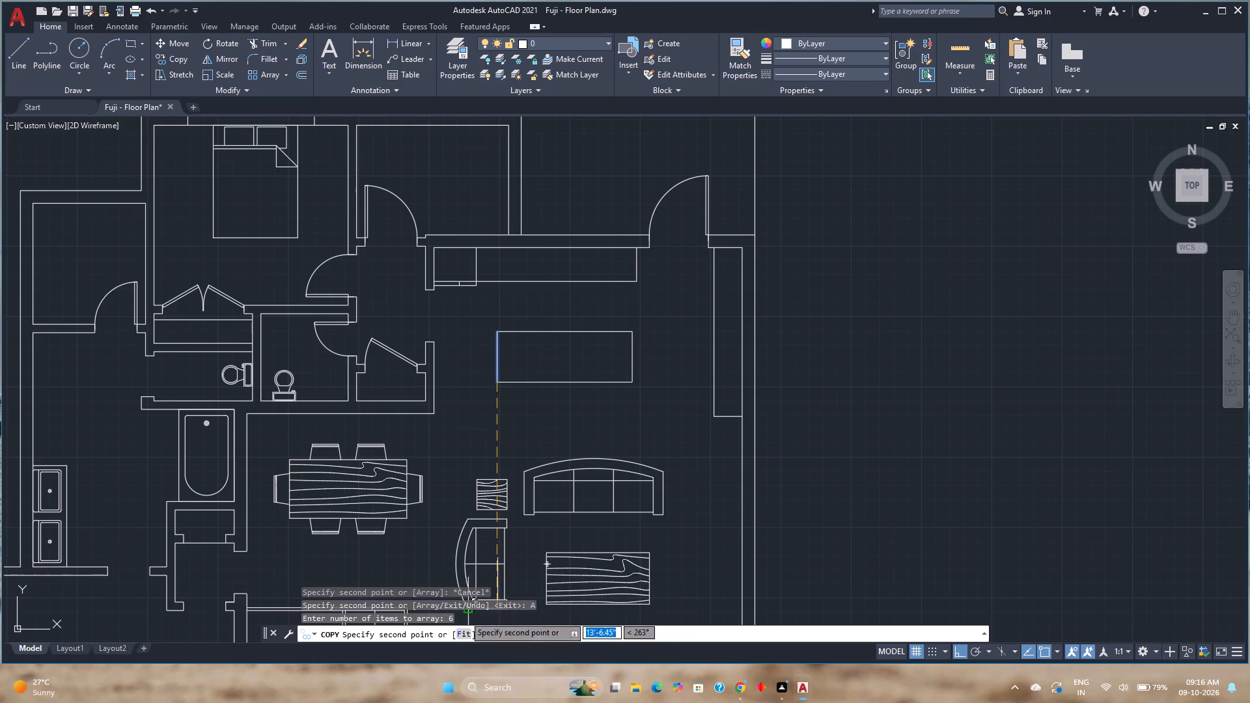
{"action": "left_click", "coordinate": [465, 631]}
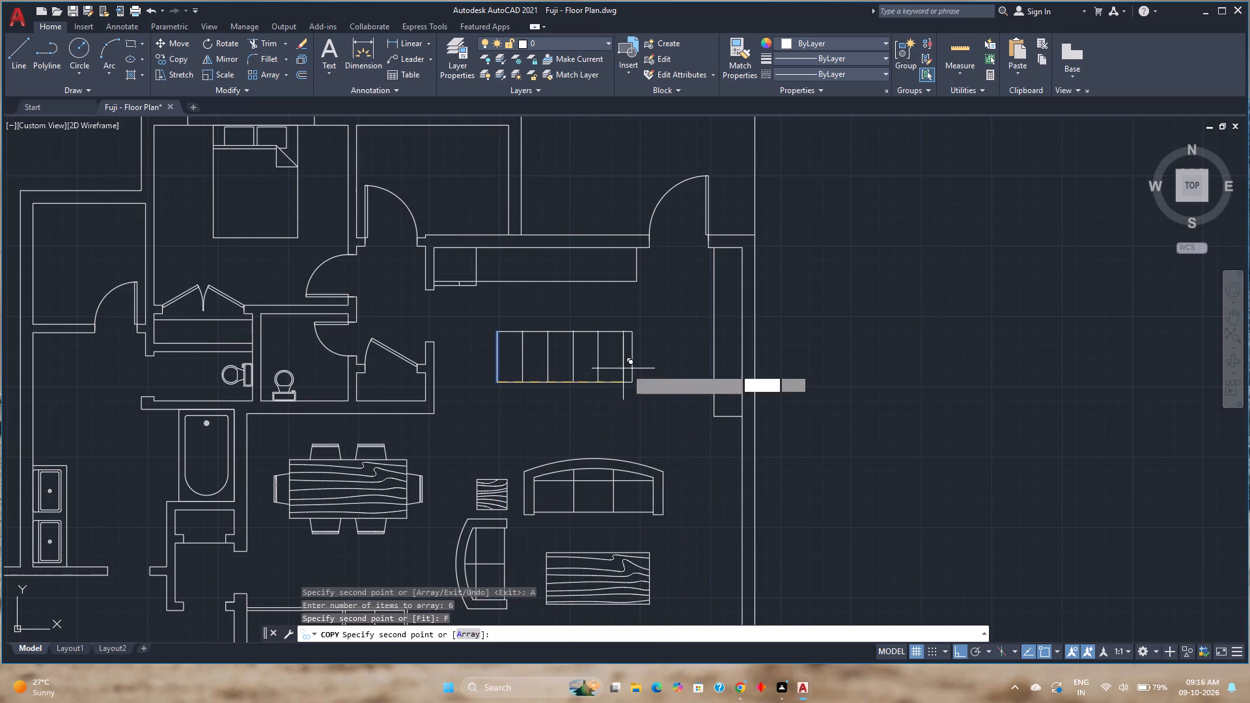
{"action": "left_click", "coordinate": [628, 381]}
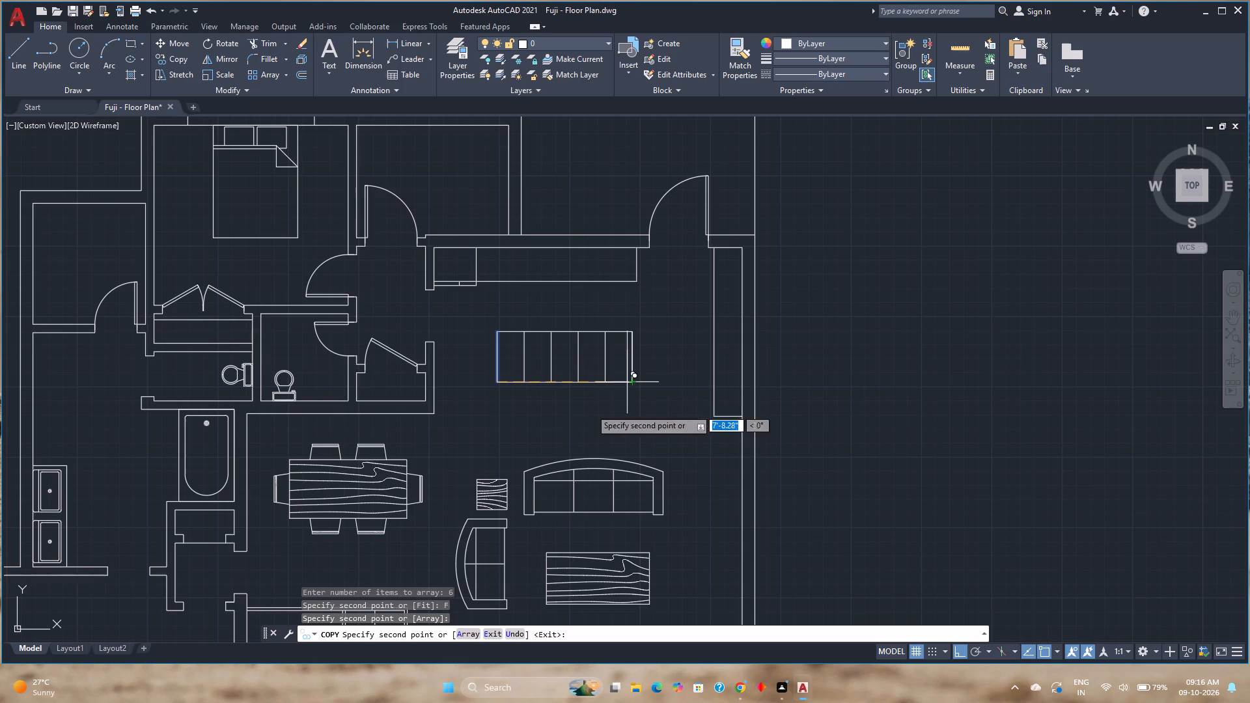
{"action": "key", "text": "Escape"}
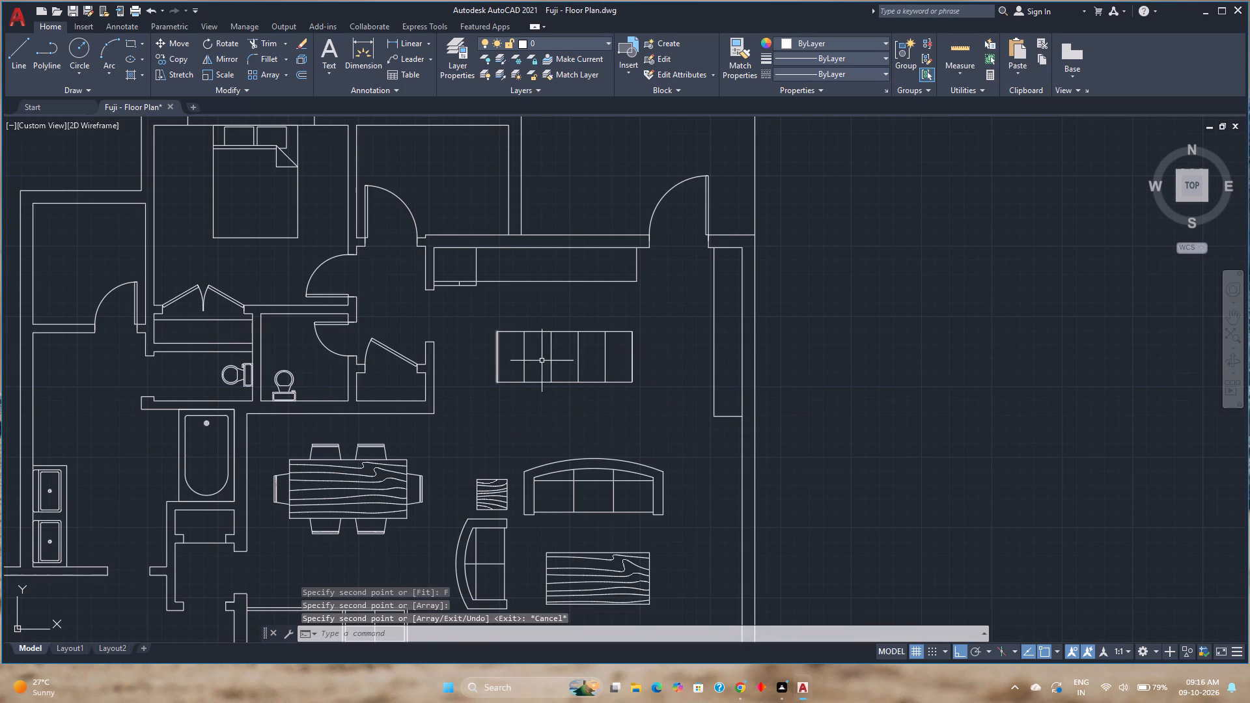
Erase the duplicate line lying on the island's east edge.
{"action": "left_click", "coordinate": [632, 351]}
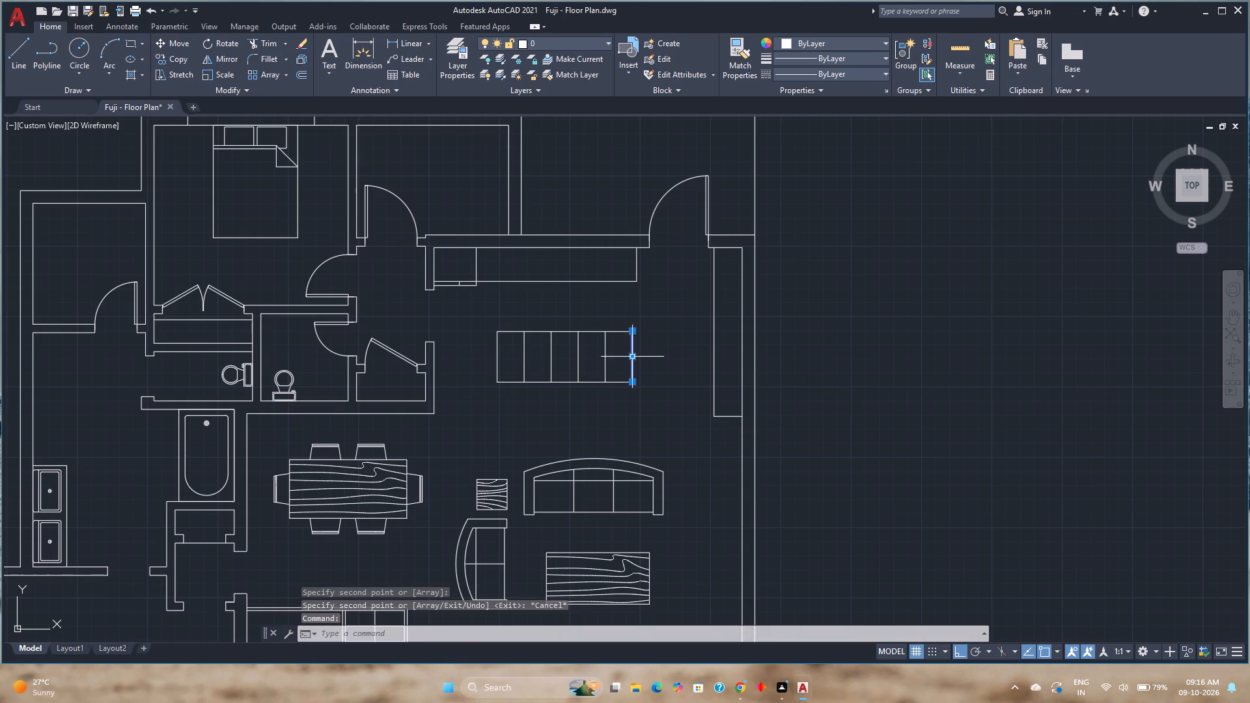
{"action": "key", "text": "Delete"}
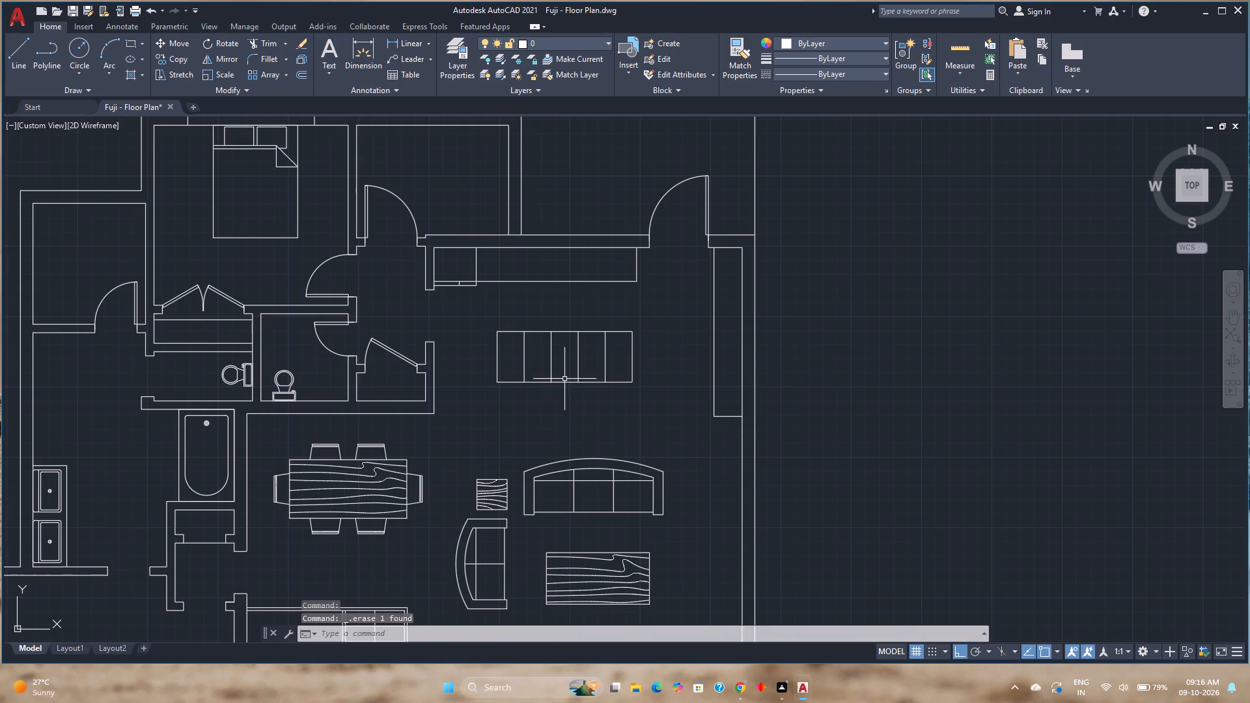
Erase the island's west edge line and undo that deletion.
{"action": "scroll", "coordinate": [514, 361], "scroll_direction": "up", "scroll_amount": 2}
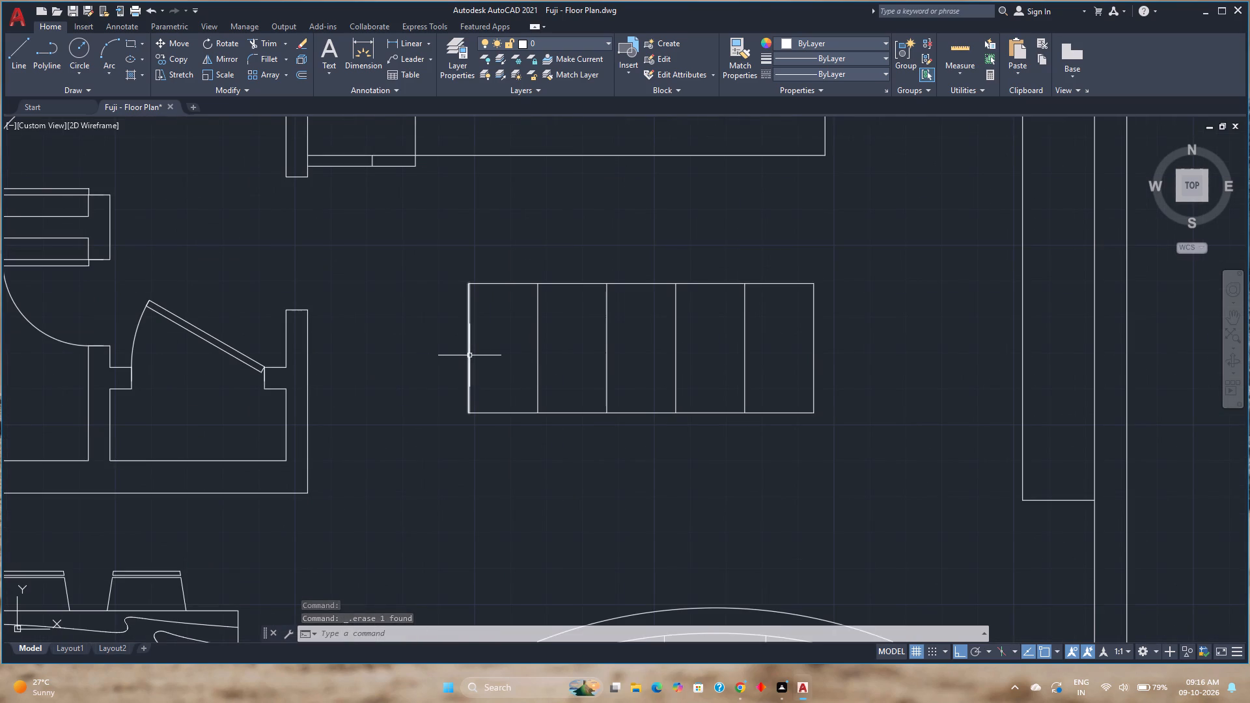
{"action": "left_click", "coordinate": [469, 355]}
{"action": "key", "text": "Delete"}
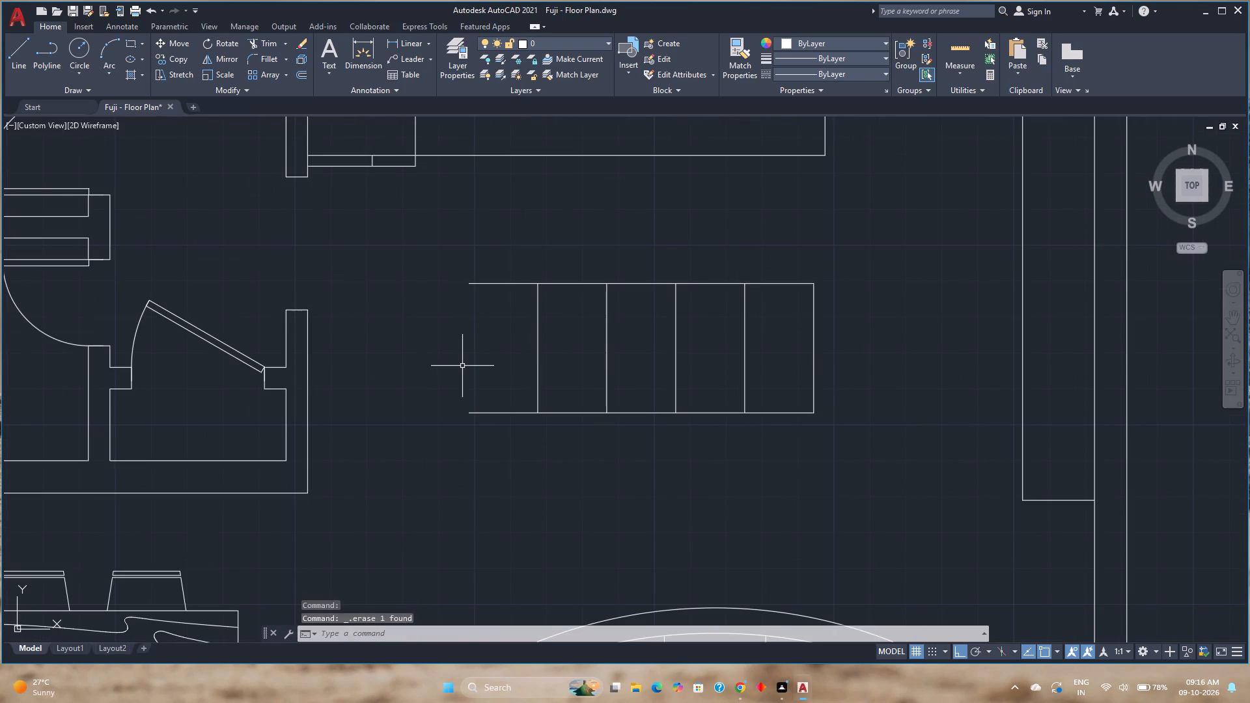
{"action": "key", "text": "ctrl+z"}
Draw a circle of 7" radius centred where the westernmost divider meets the island's south edge.
{"action": "left_click", "coordinate": [79, 43]}
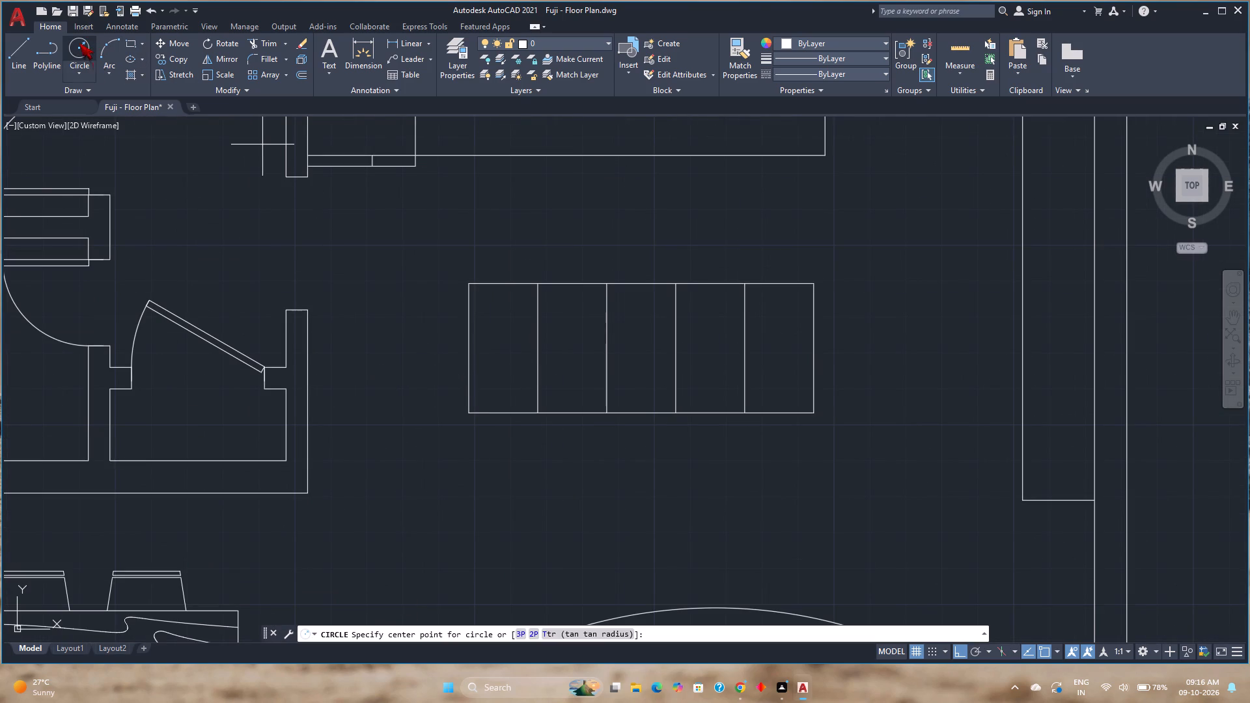
{"action": "left_click", "coordinate": [540, 411]}
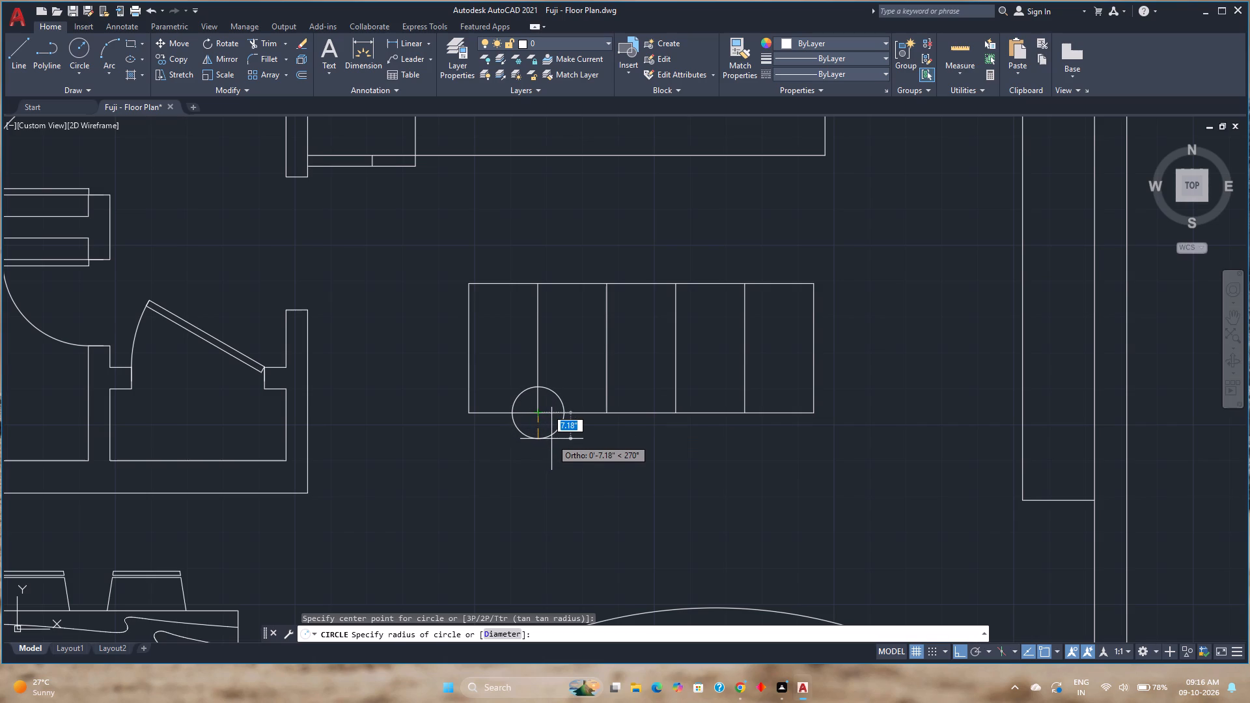
{"action": "key", "text": "7"}
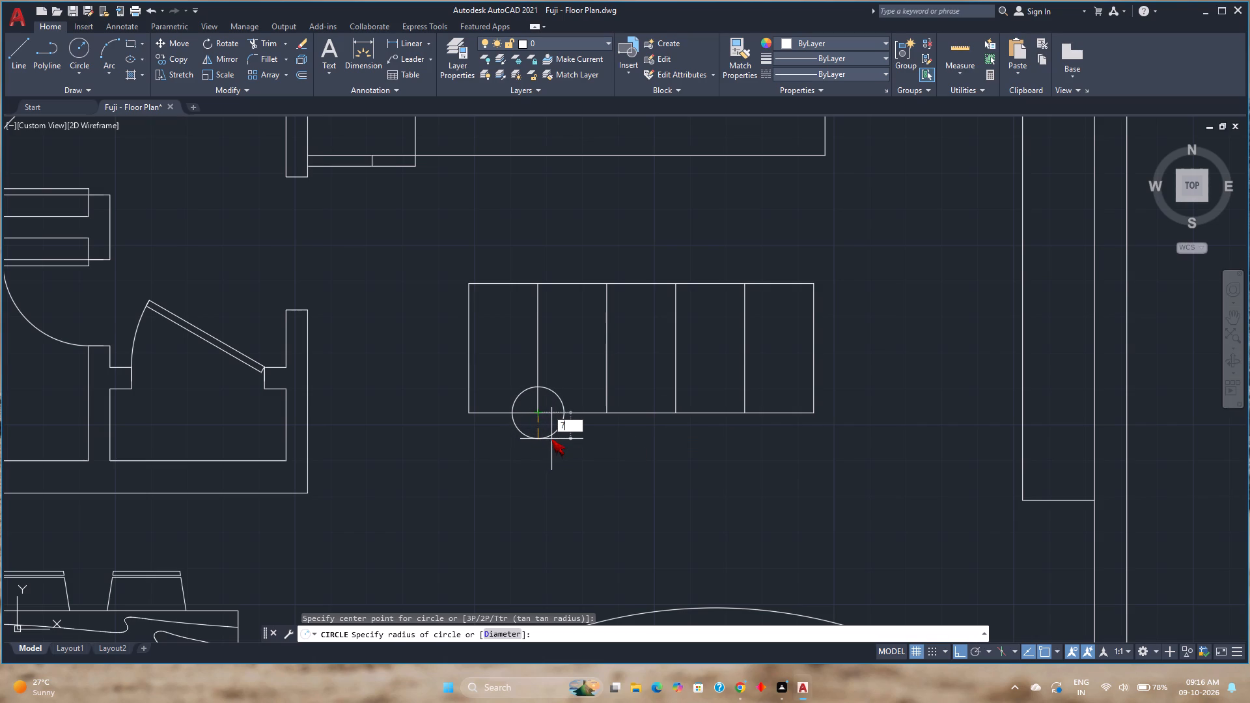
{"action": "key", "text": "shift+quotedbl"}
{"action": "key", "text": "Return"}
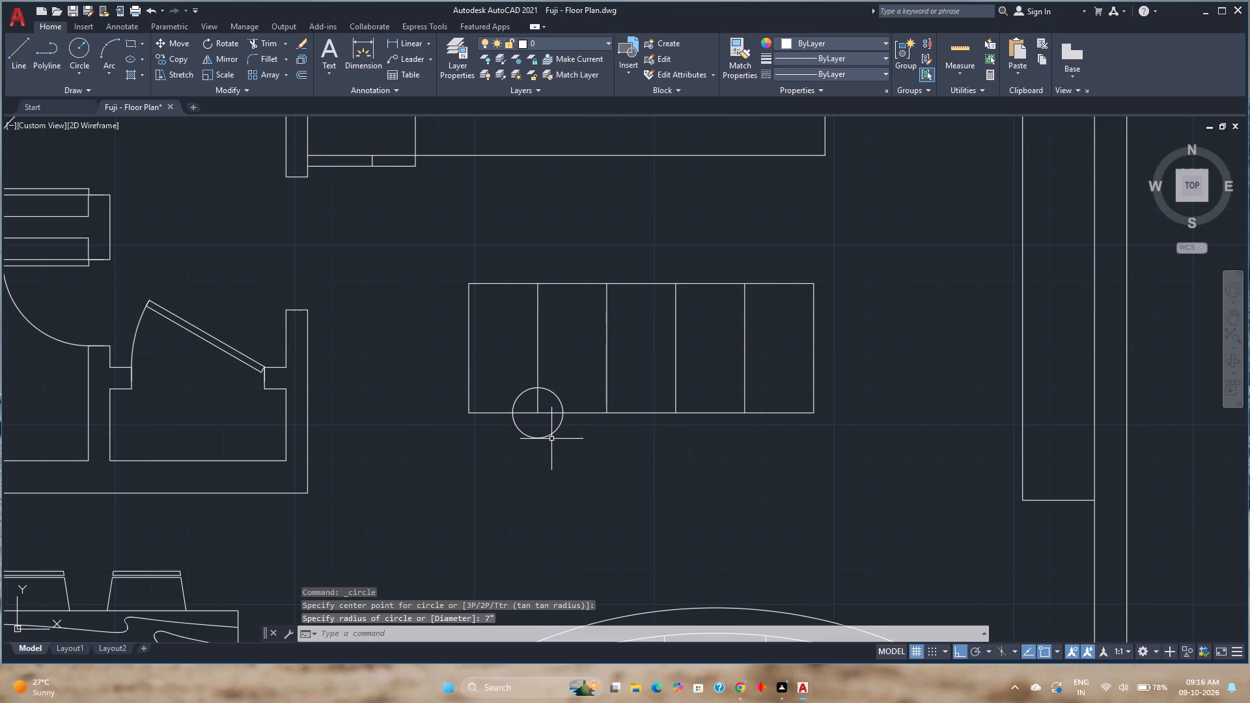
Trim away the half of the circle inside the island along with the westernmost divider line.
{"action": "type", "text": "tr"}
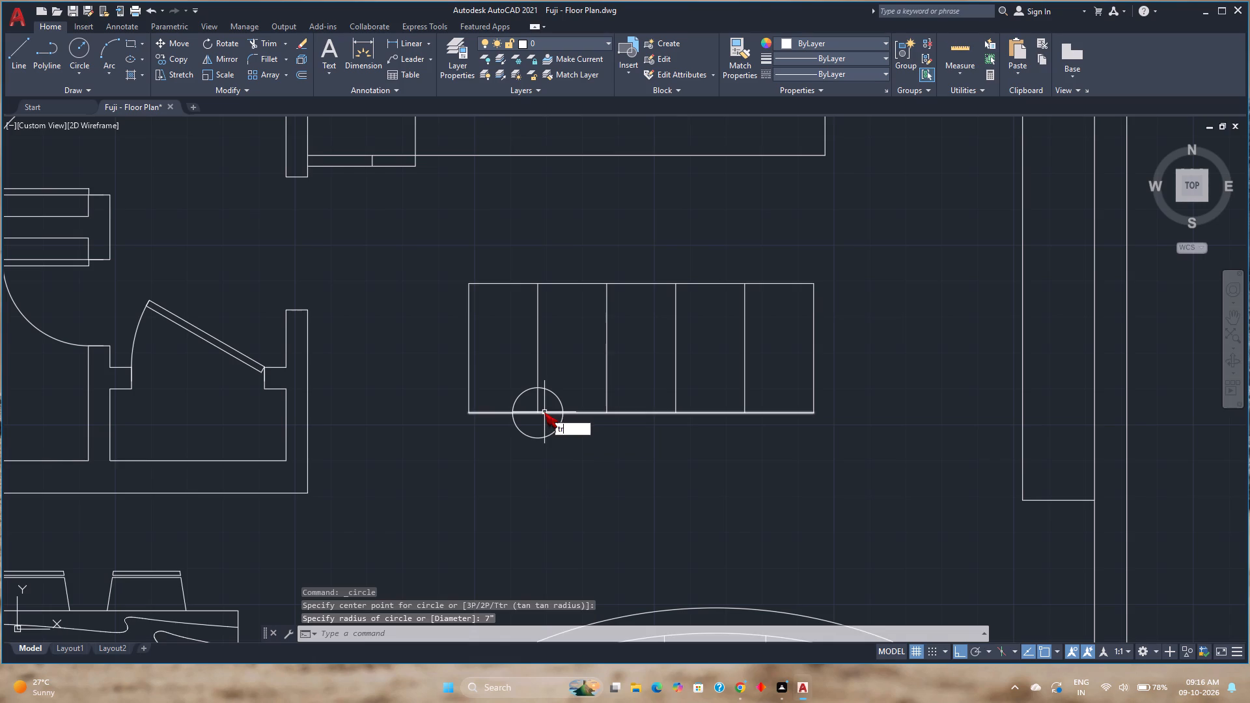
{"action": "key", "text": "Return"}
{"action": "left_click", "coordinate": [564, 395]}
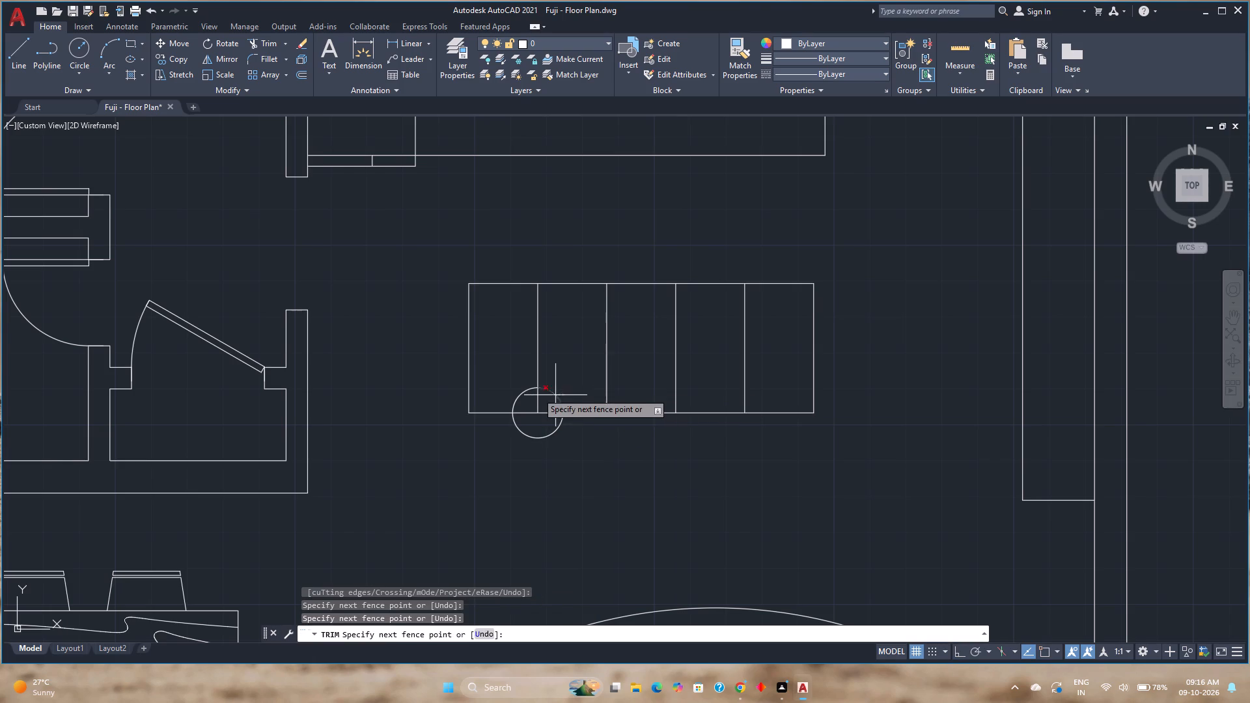
{"action": "left_click", "coordinate": [512, 391]}
{"action": "left_click", "coordinate": [538, 372]}
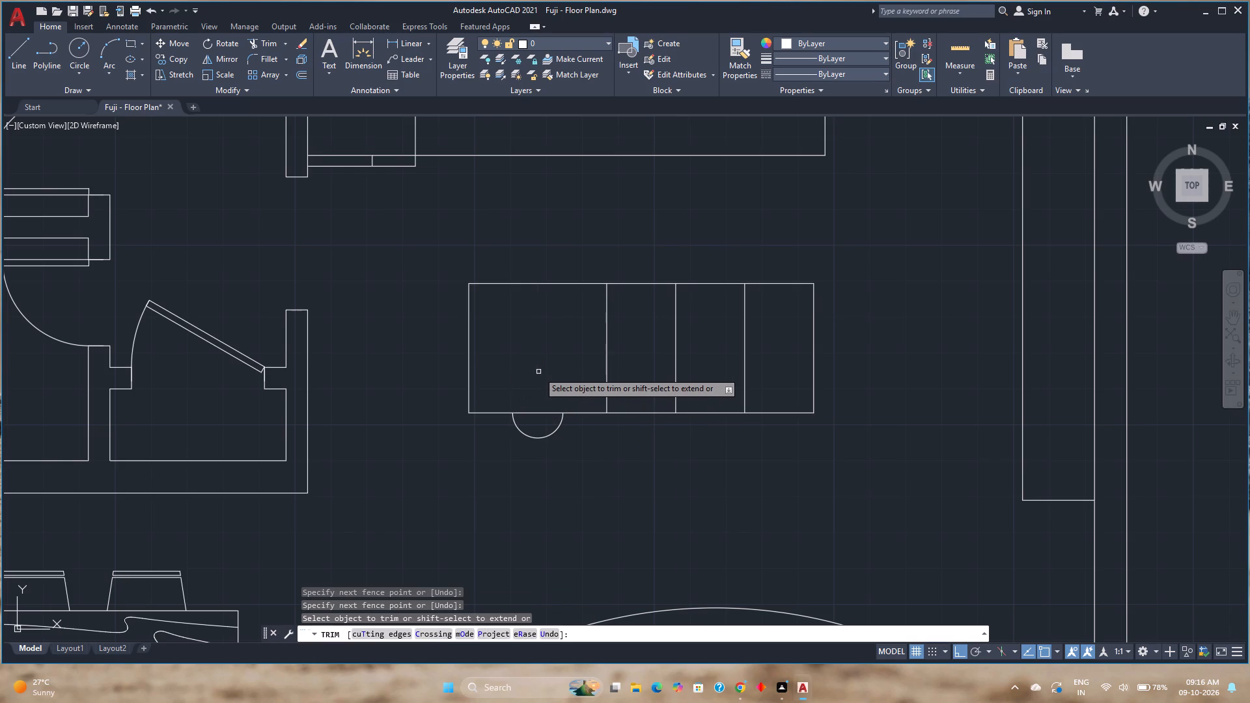
{"action": "key", "text": "Escape"}
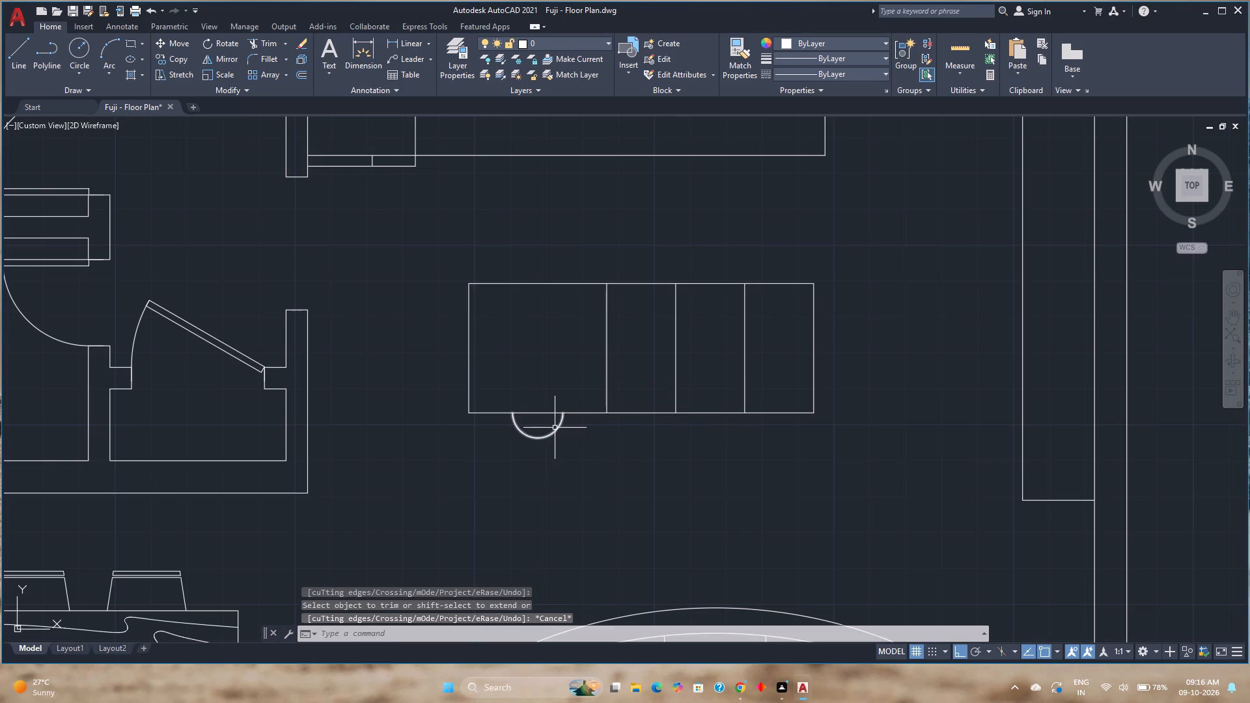
Copy the semicircular stool from its centre to the south ends of the three remaining island dividers.
{"action": "left_click", "coordinate": [557, 429]}
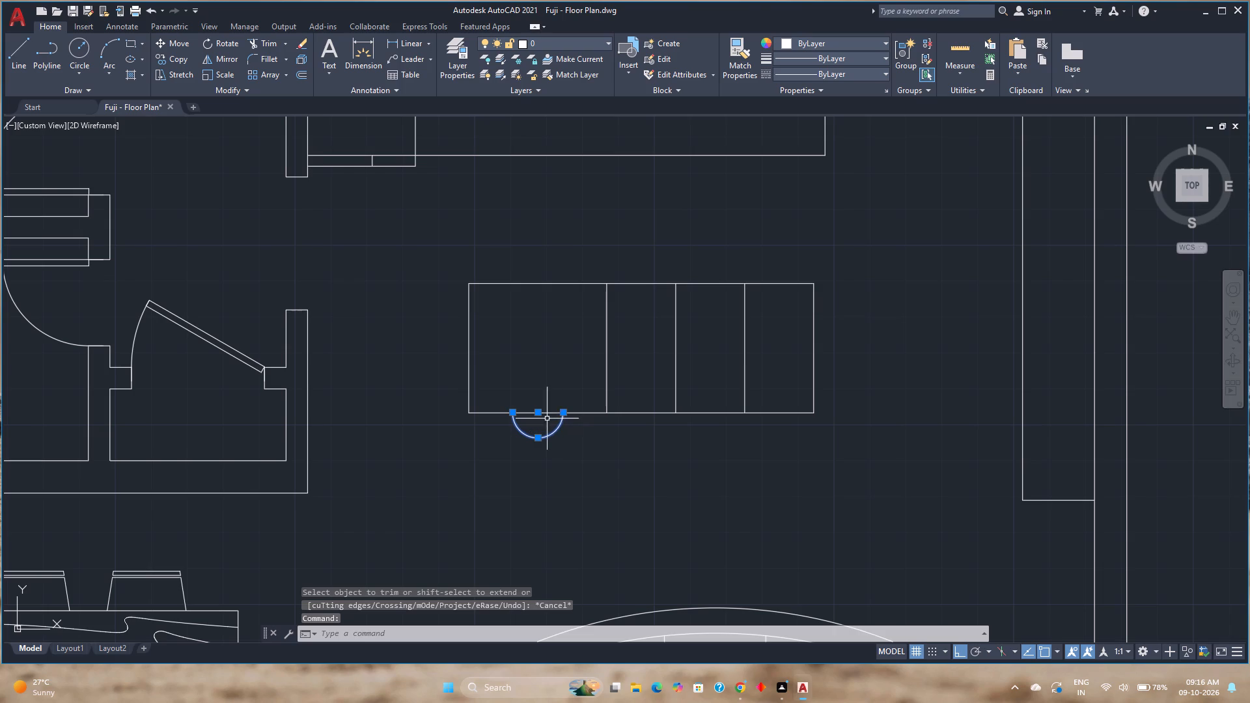
{"action": "left_click", "coordinate": [163, 56]}
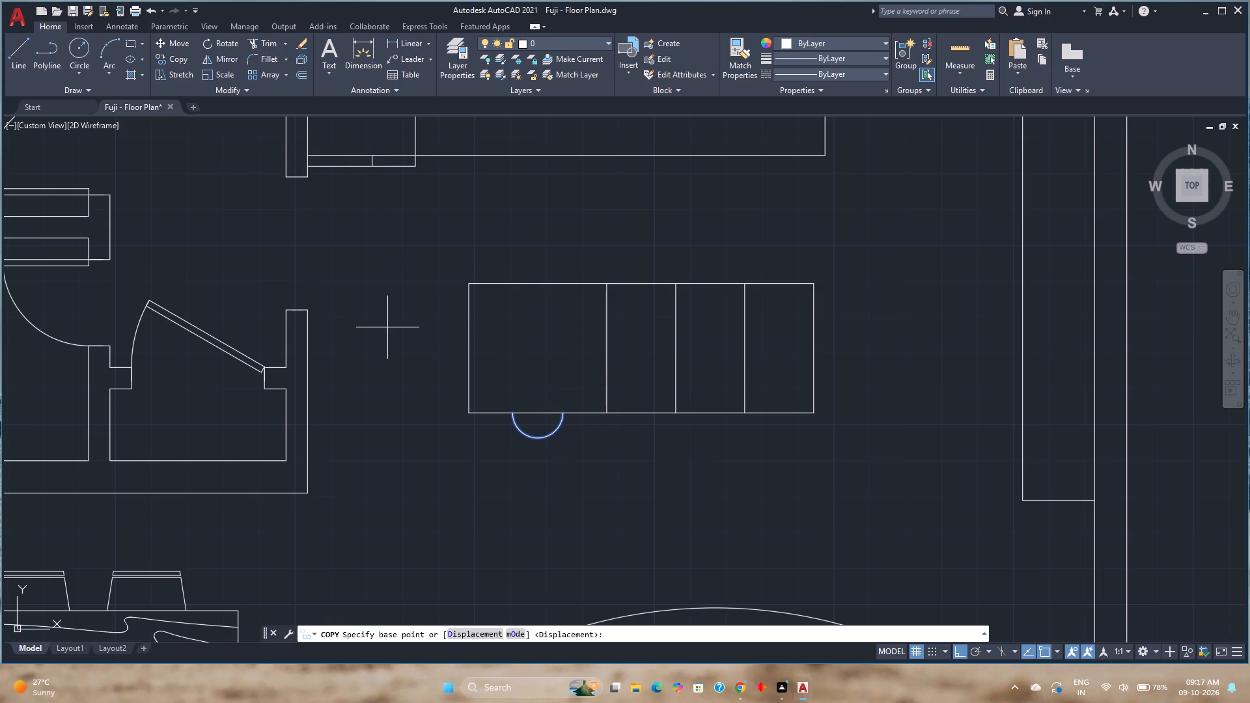
{"action": "left_click", "coordinate": [540, 412]}
{"action": "left_click", "coordinate": [606, 415]}
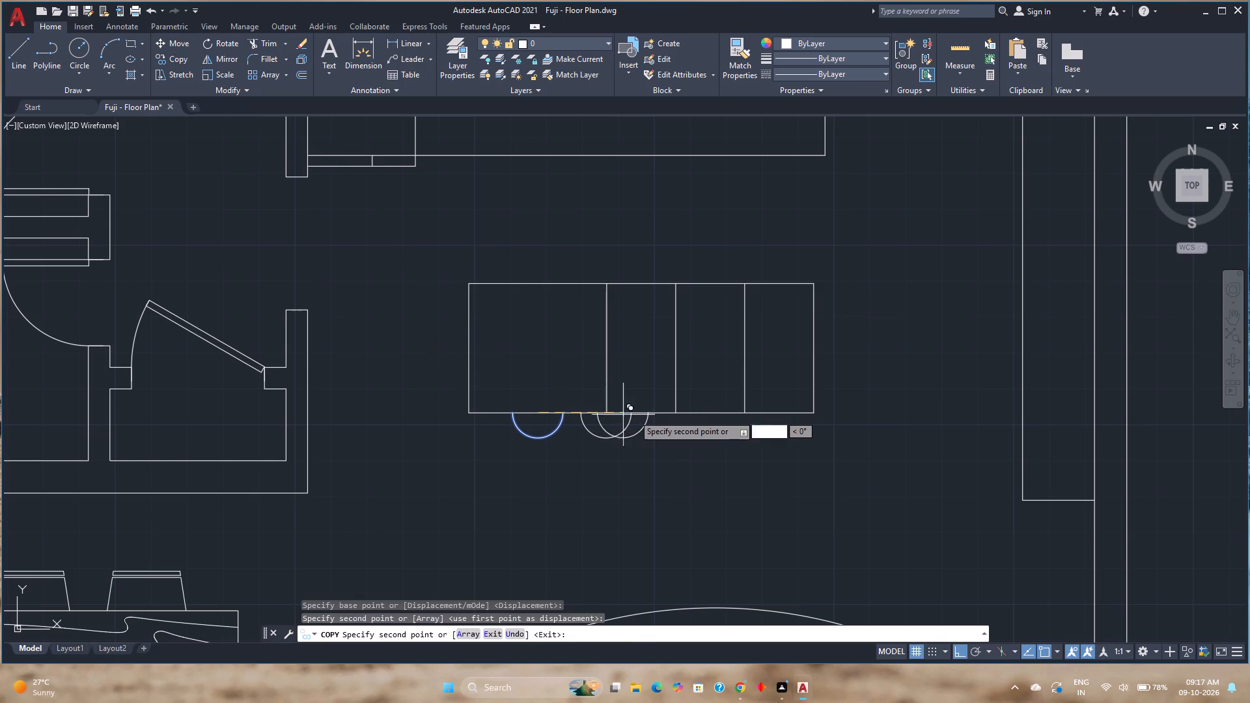
{"action": "left_click", "coordinate": [676, 415]}
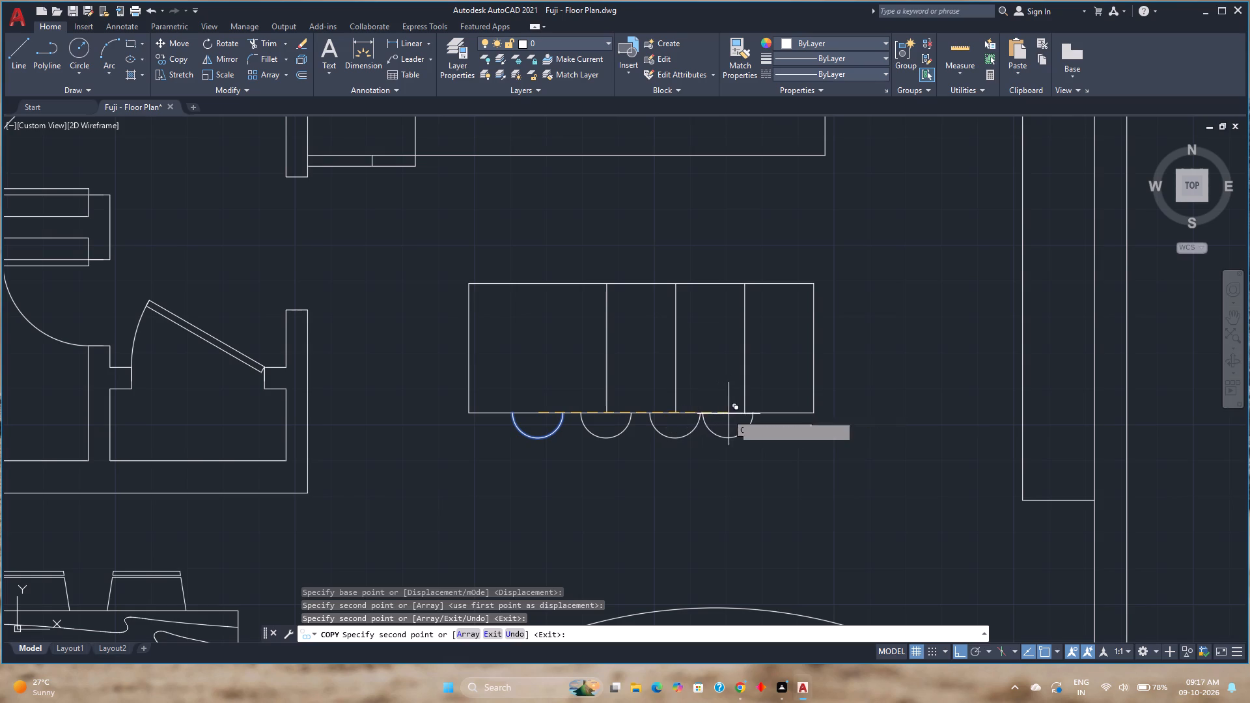
{"action": "left_click", "coordinate": [742, 415]}
{"action": "key", "text": "Escape"}
Erase the three remaining divider lines inside the island.
{"action": "left_click", "coordinate": [769, 387]}
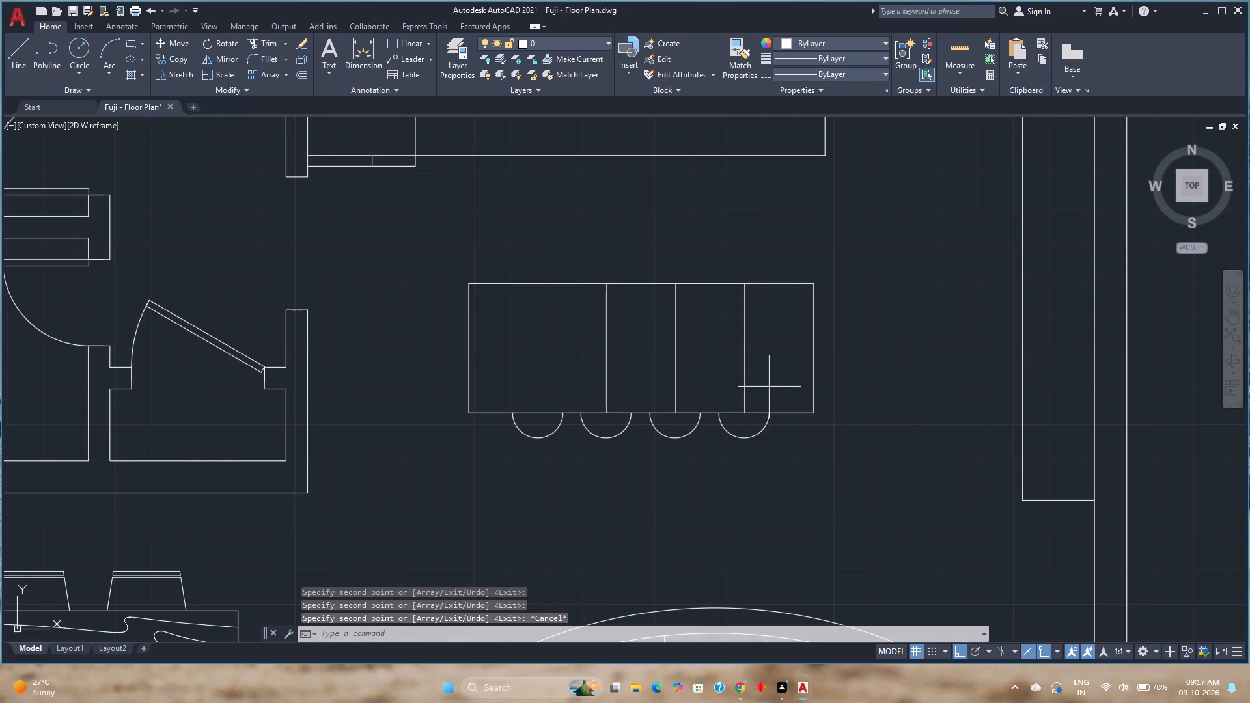
{"action": "left_click", "coordinate": [524, 366]}
{"action": "key", "text": "Delete"}
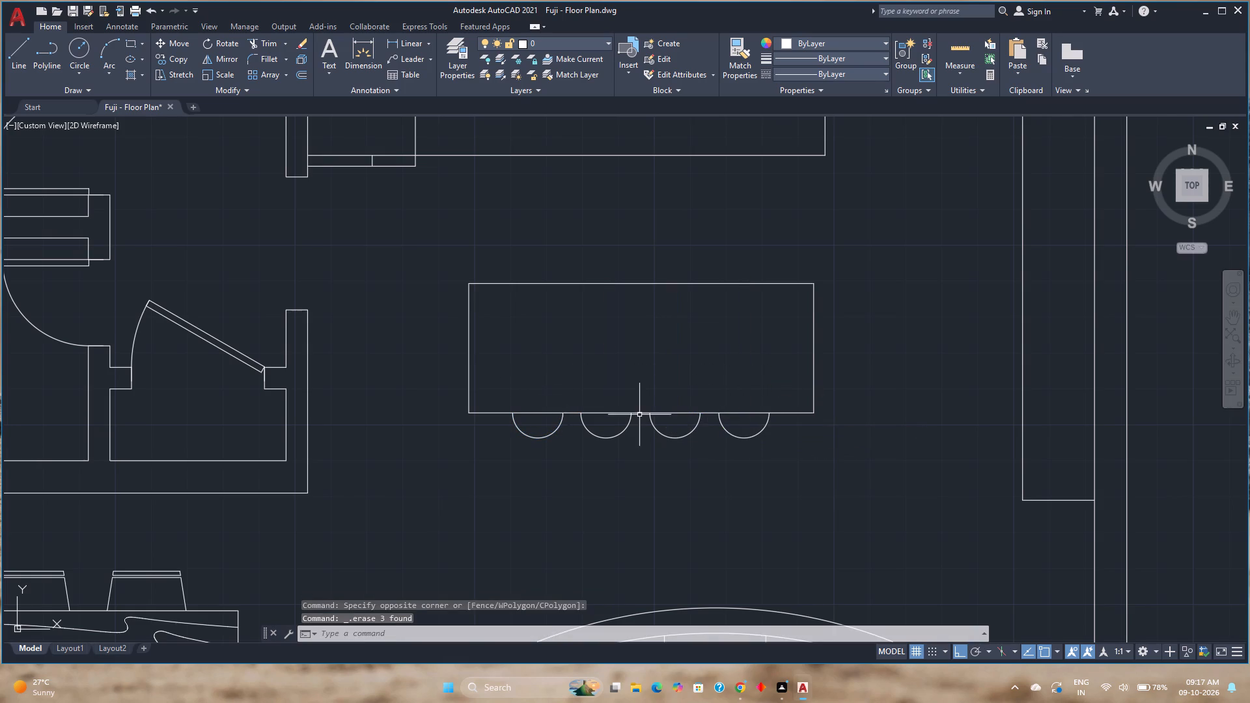
Save the floor plan drawing.
{"action": "scroll", "coordinate": [639, 415], "scroll_direction": "down", "scroll_amount": 1}
{"action": "middle_click", "coordinate": [639, 415]}
{"action": "scroll", "coordinate": [639, 415], "scroll_direction": "down", "scroll_amount": 1}
{"action": "key", "text": "ctrl+s"}
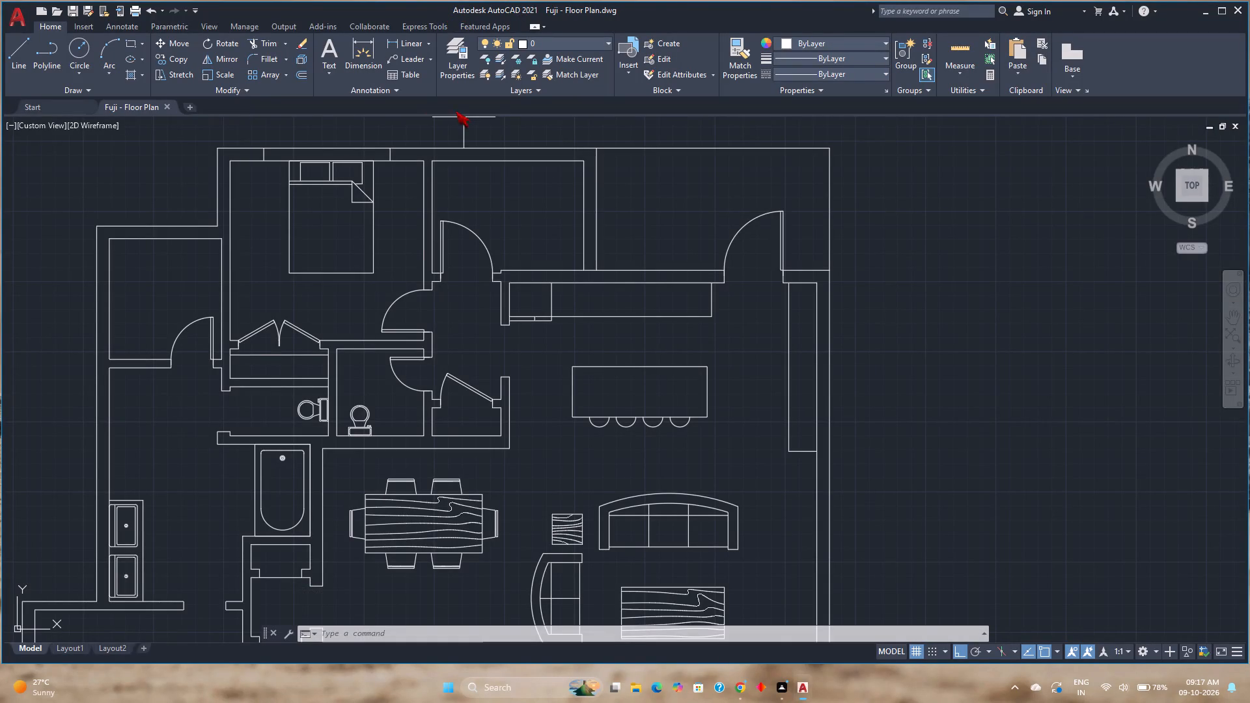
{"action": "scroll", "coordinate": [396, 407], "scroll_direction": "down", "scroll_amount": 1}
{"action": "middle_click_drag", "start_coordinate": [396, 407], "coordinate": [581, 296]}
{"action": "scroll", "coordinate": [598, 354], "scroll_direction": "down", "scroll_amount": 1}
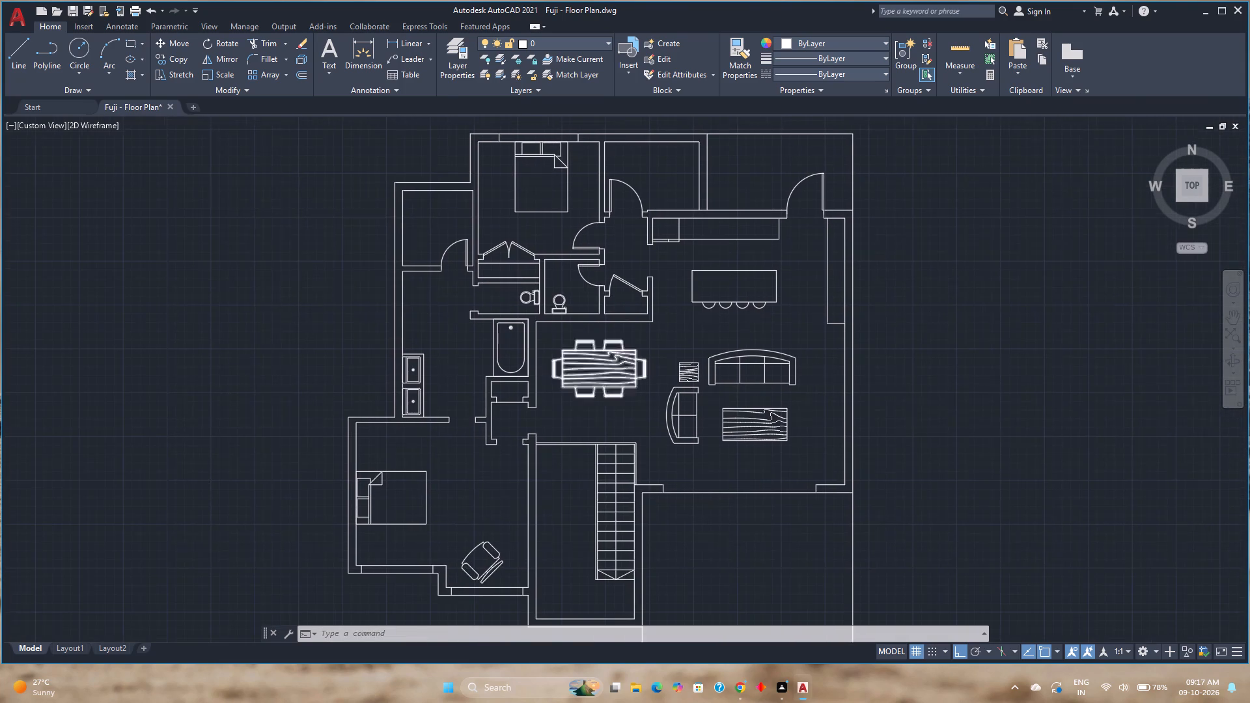
Offset the end lines of the western window in the southwest bedroom's south wall 3" inward, twice at each end.
{"action": "middle_click_drag", "start_coordinate": [598, 354], "coordinate": [550, 330]}
{"action": "scroll", "coordinate": [548, 333], "scroll_direction": "up", "scroll_amount": 1}
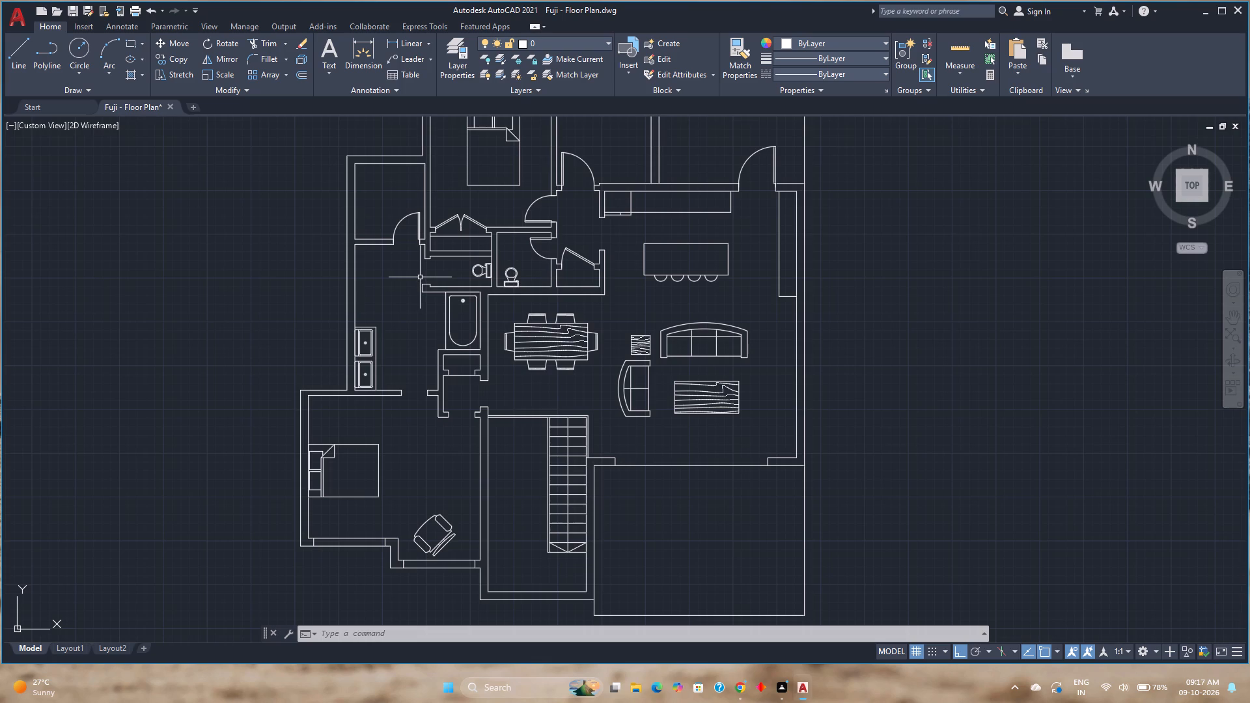
{"action": "scroll", "coordinate": [490, 303], "scroll_direction": "down", "scroll_amount": 1}
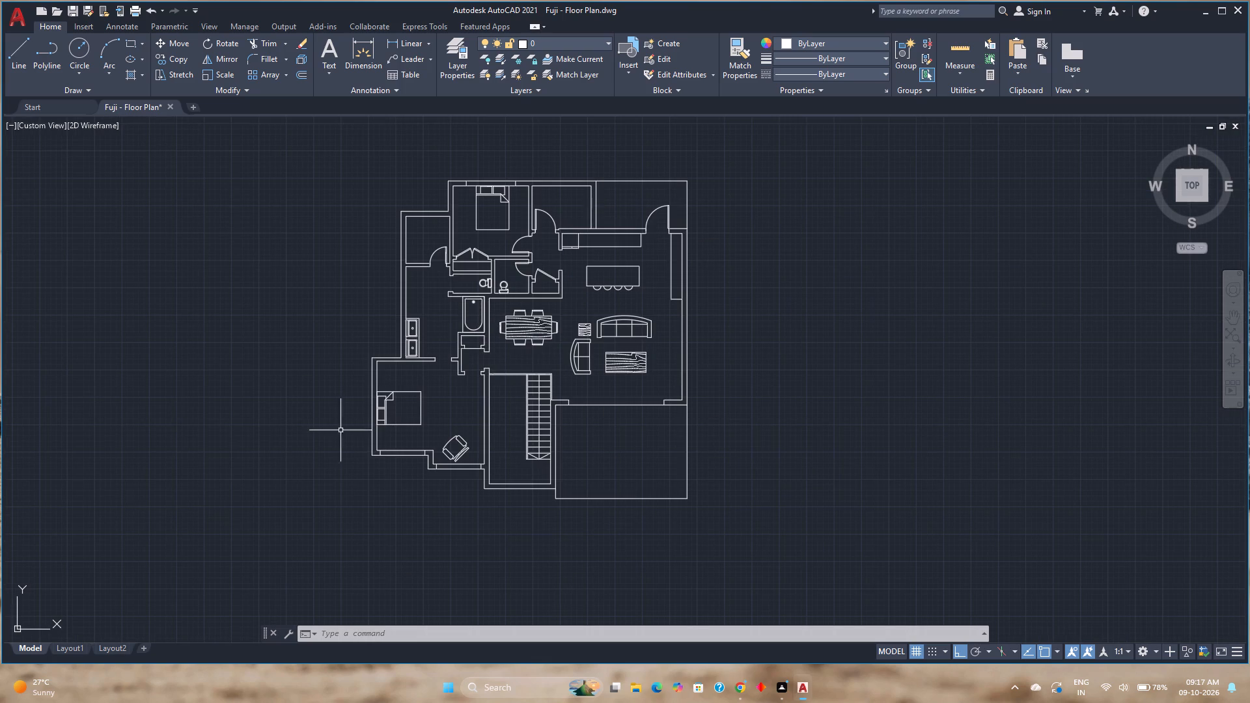
{"action": "scroll", "coordinate": [385, 462], "scroll_direction": "up", "scroll_amount": 7}
{"action": "middle_click_drag", "start_coordinate": [398, 449], "coordinate": [493, 403]}
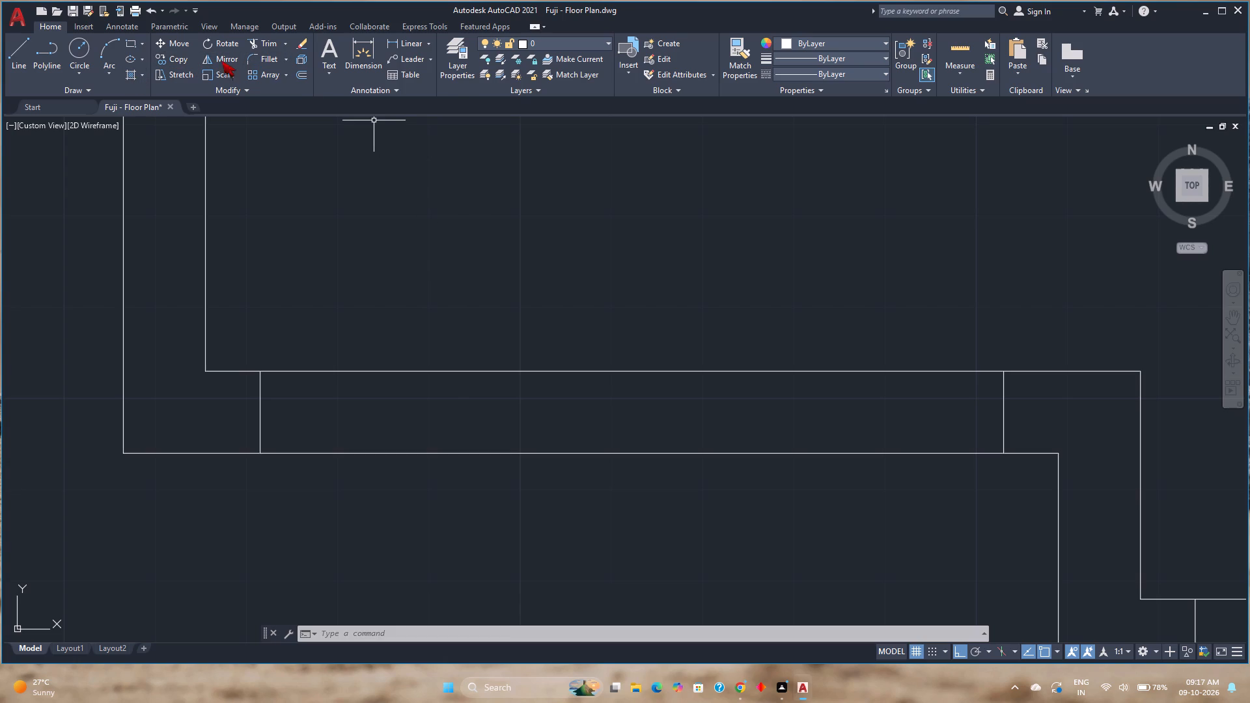
{"action": "left_click", "coordinate": [303, 76]}
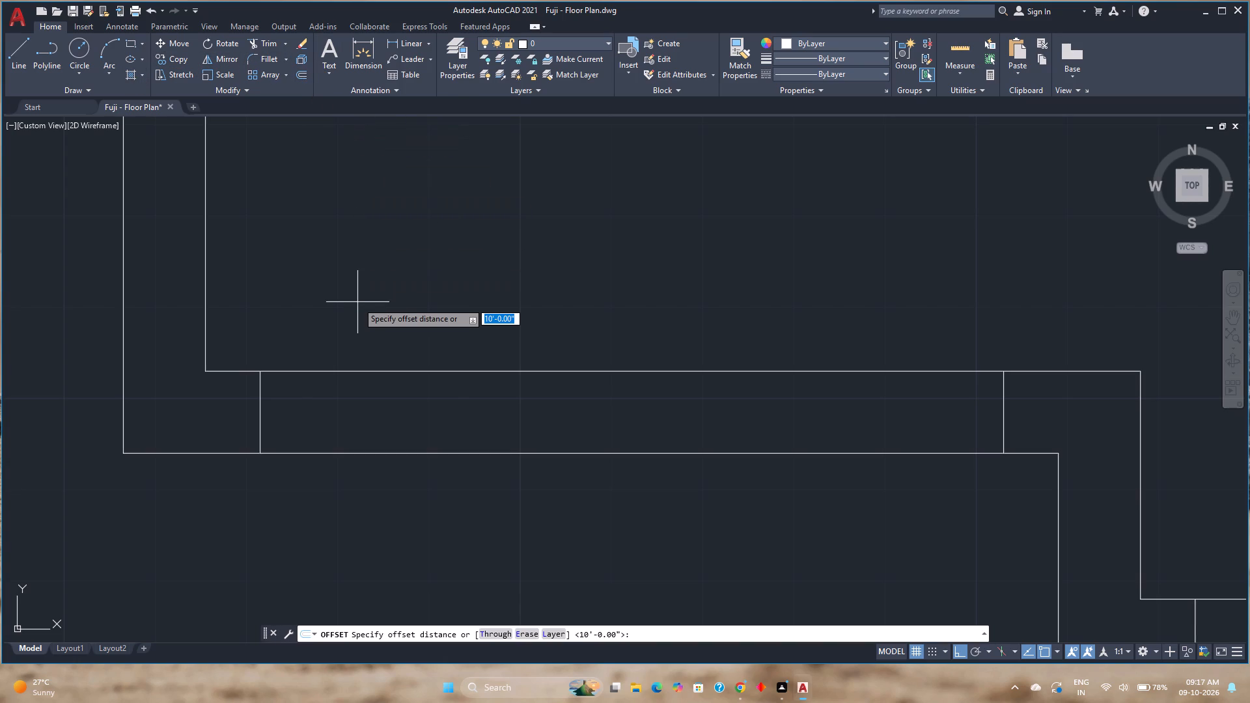
{"action": "type", "text": "3\""}
{"action": "key", "text": "Return"}
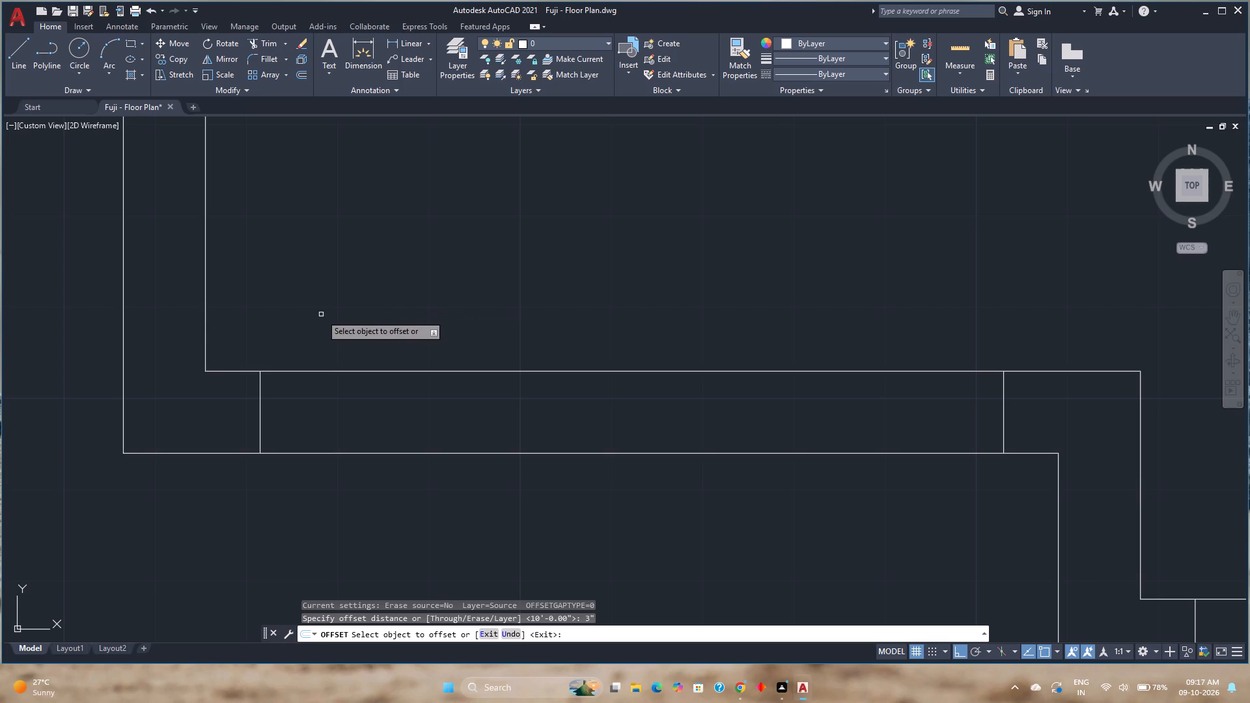
{"action": "left_click", "coordinate": [260, 417]}
{"action": "left_click", "coordinate": [345, 417]}
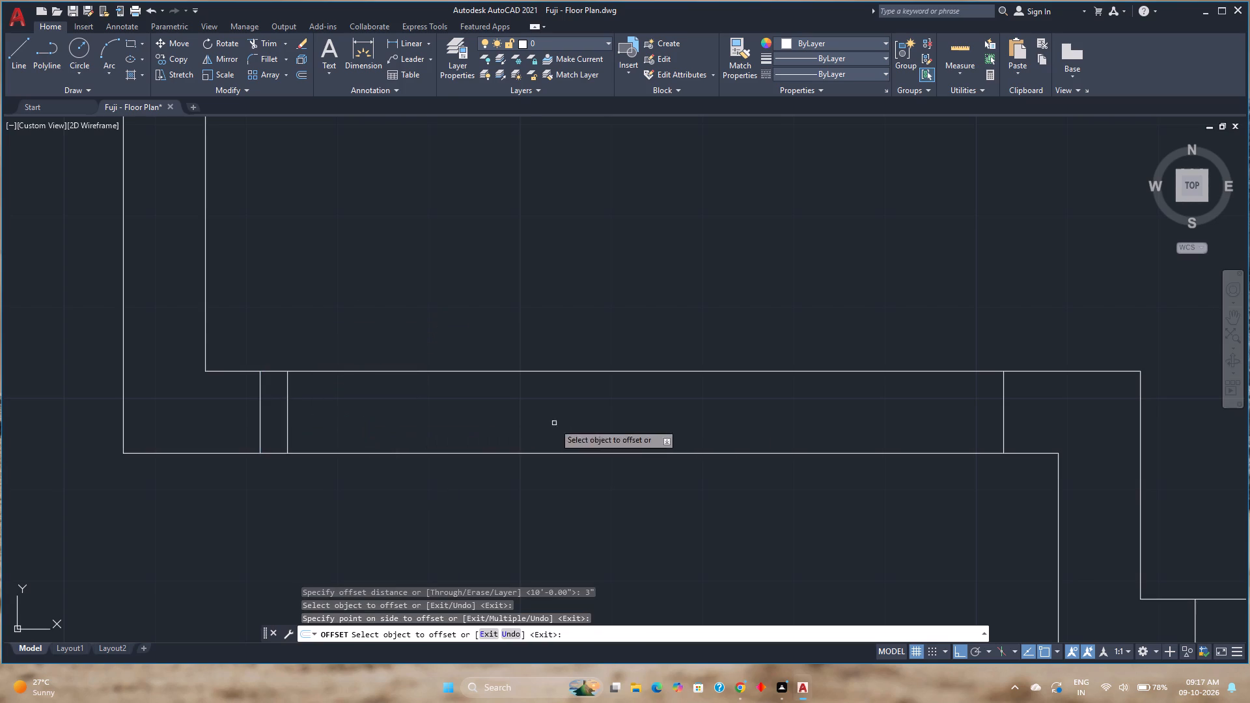
{"action": "left_click", "coordinate": [1004, 400]}
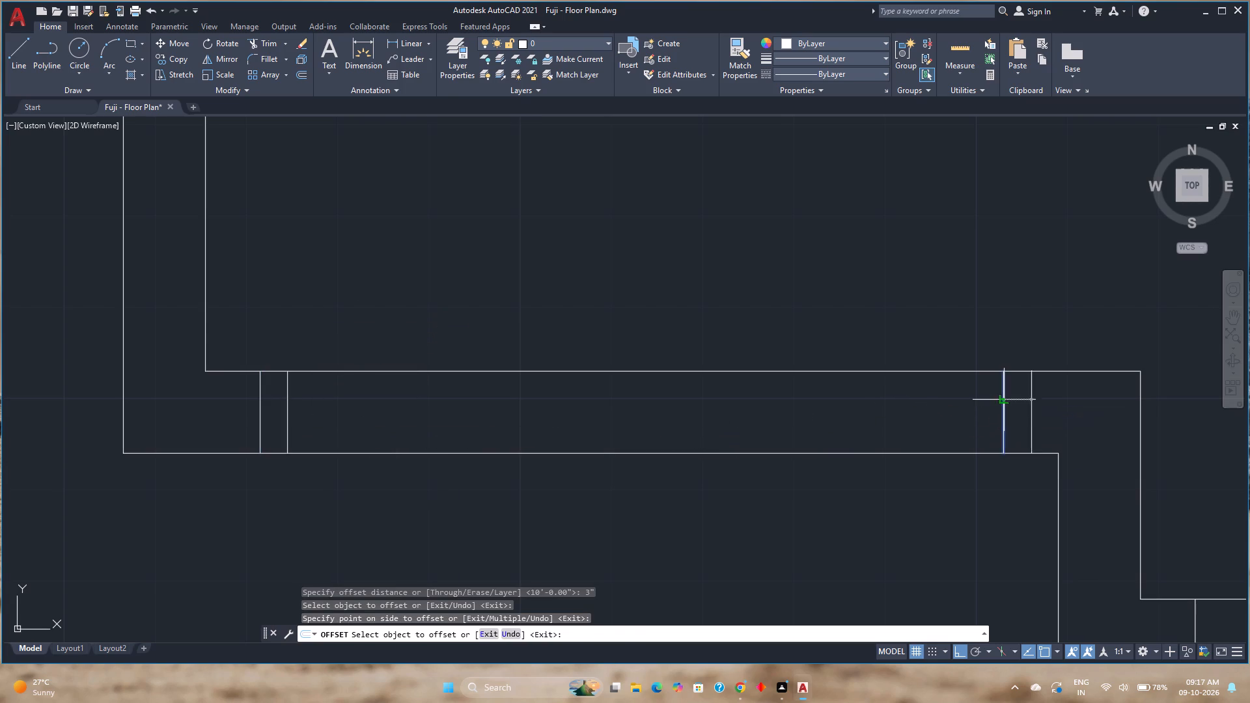
{"action": "left_click", "coordinate": [865, 413]}
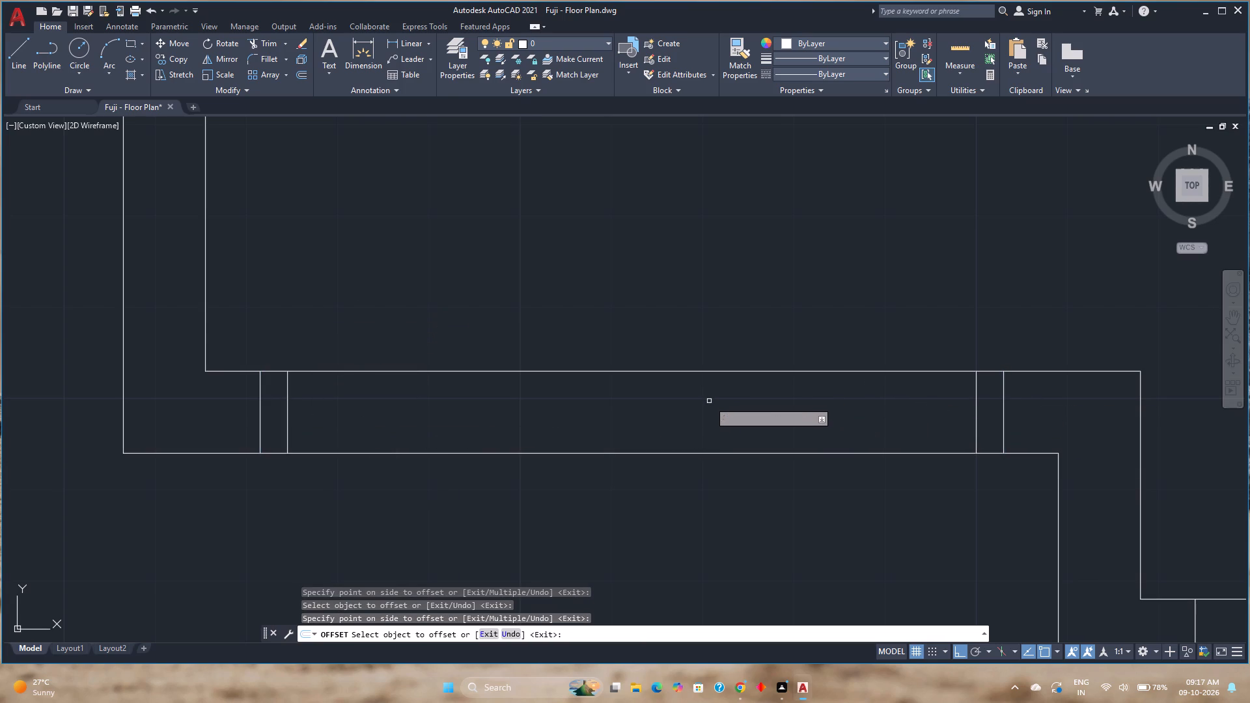
{"action": "left_click", "coordinate": [286, 409]}
{"action": "left_click", "coordinate": [339, 410]}
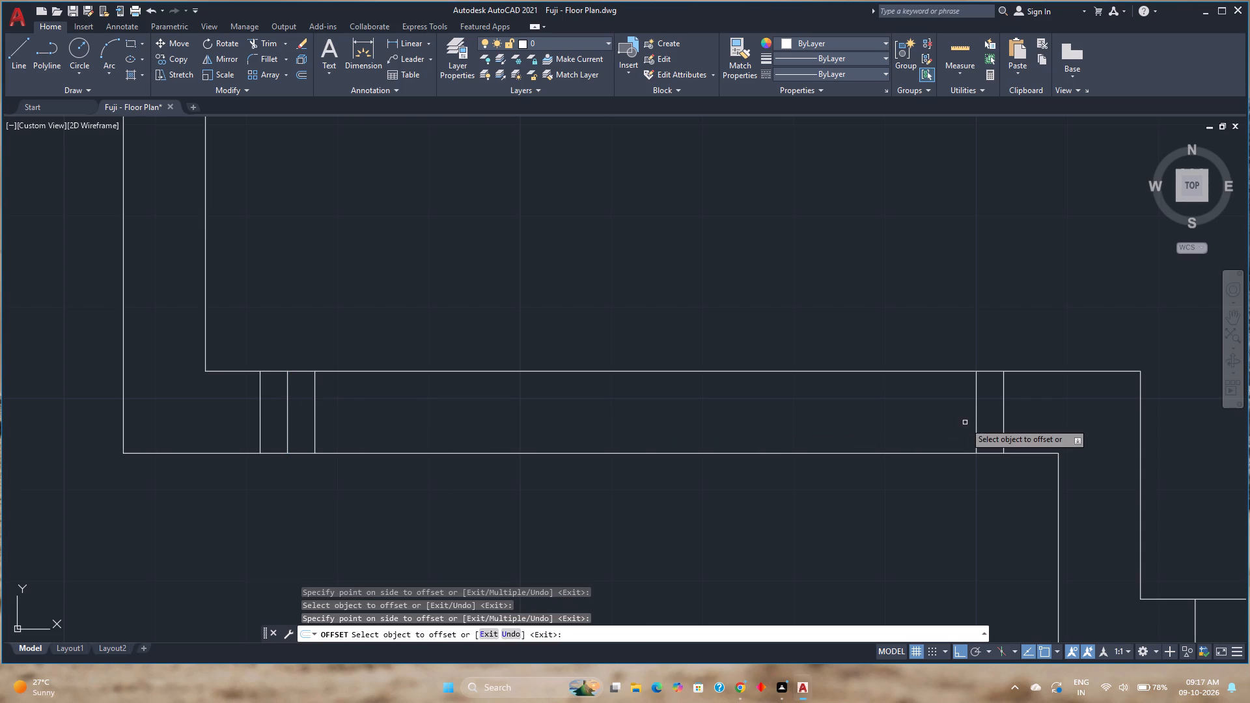
{"action": "left_click", "coordinate": [976, 417]}
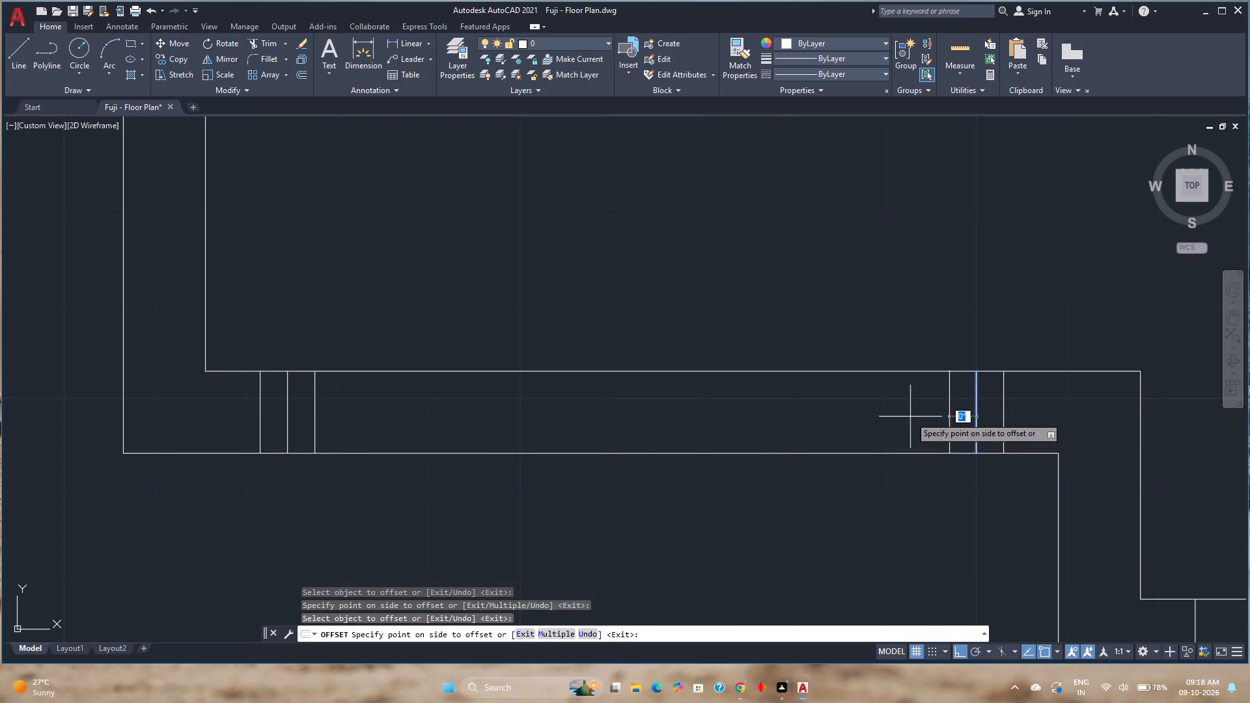
{"action": "left_click", "coordinate": [891, 417]}
Offset the exterior wall line at this window inward into the wall twice, once by 3.5" and once by 3".
{"action": "left_click", "coordinate": [831, 453]}
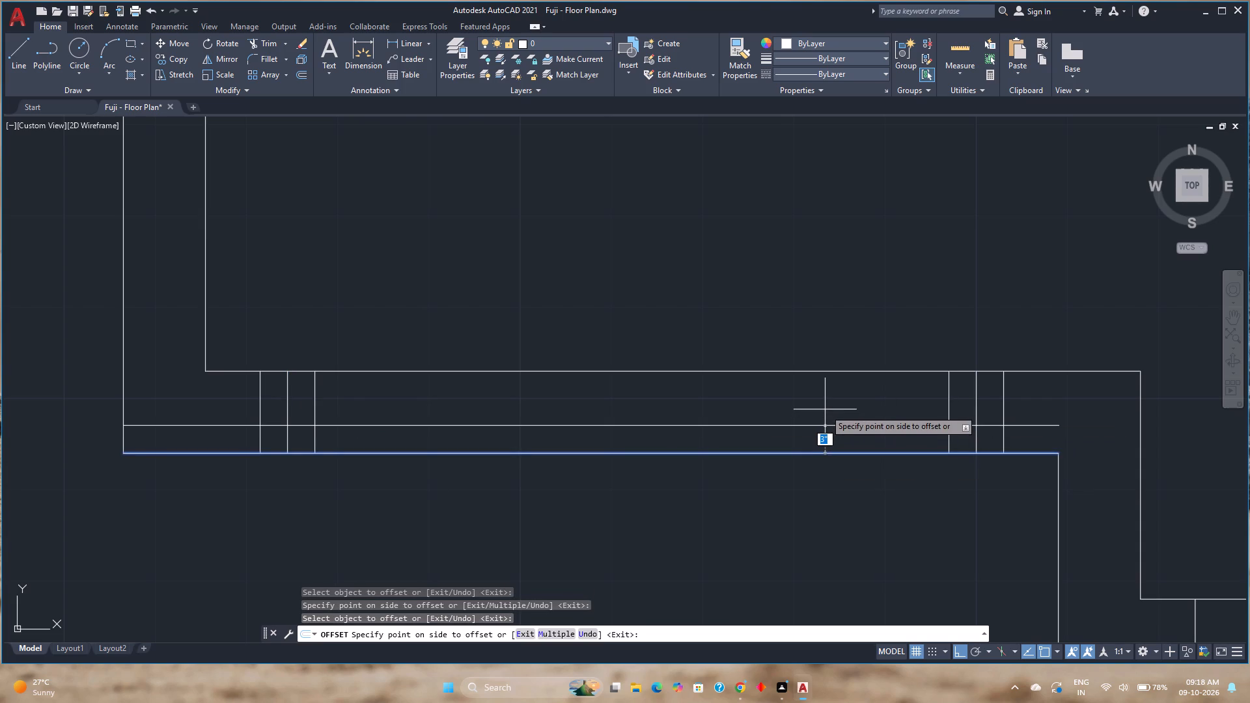
{"action": "type", "text": "3.5"}
{"action": "key", "text": "Return"}
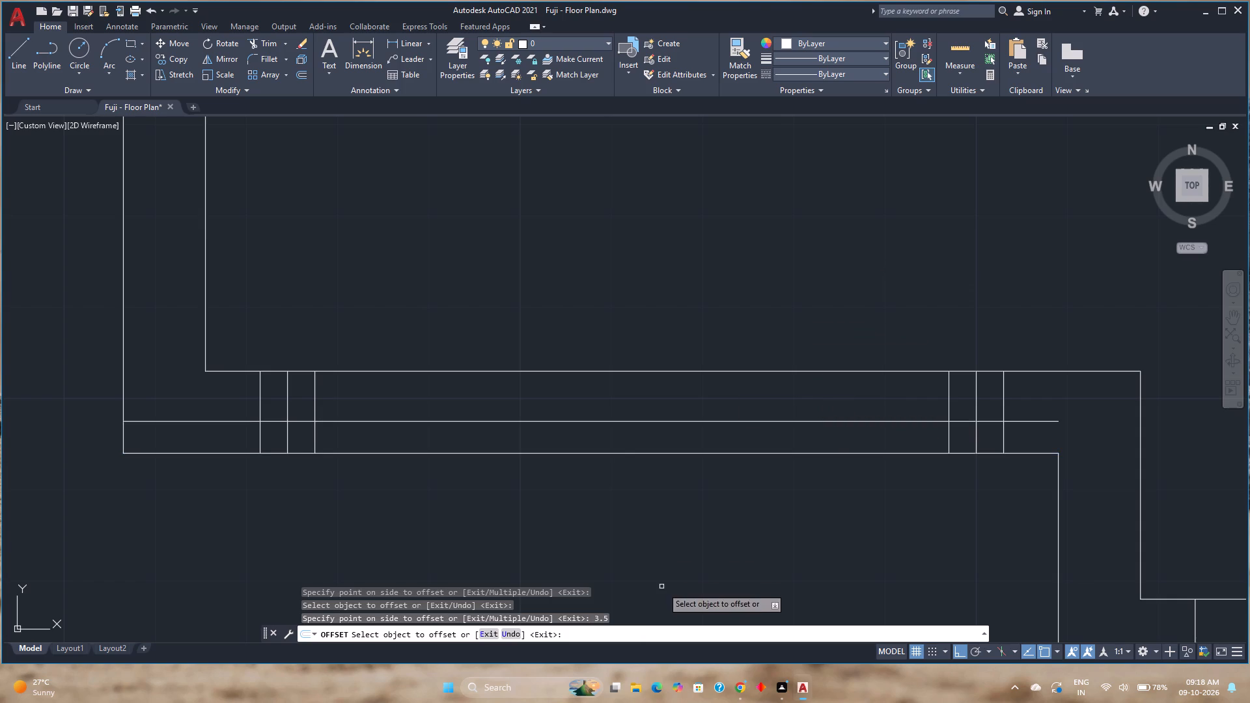
{"action": "left_click", "coordinate": [735, 452]}
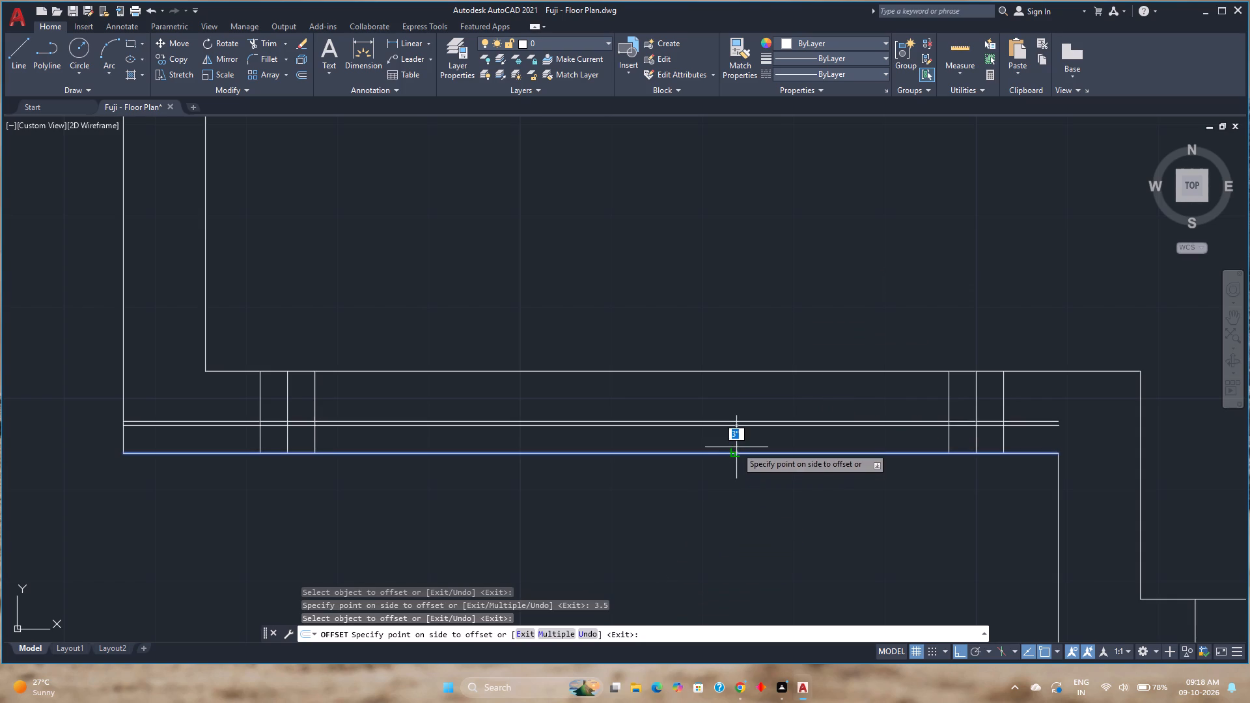
{"action": "left_click", "coordinate": [740, 439]}
{"action": "key", "text": "Escape"}
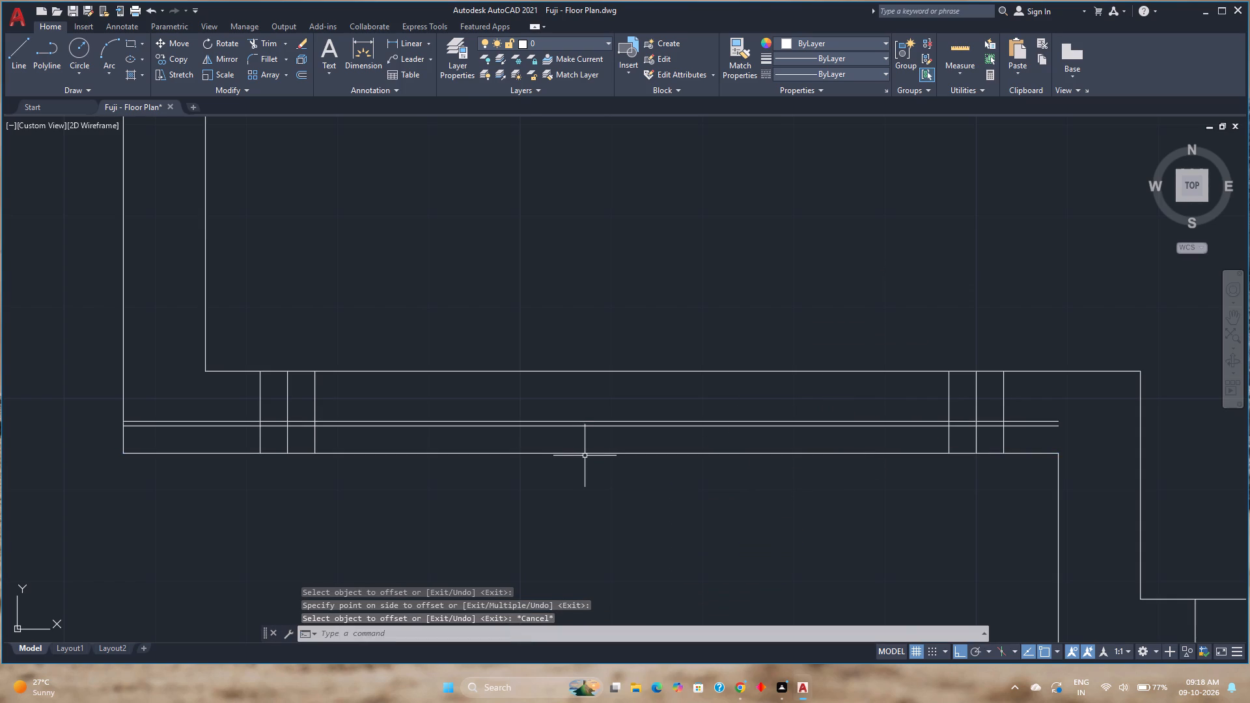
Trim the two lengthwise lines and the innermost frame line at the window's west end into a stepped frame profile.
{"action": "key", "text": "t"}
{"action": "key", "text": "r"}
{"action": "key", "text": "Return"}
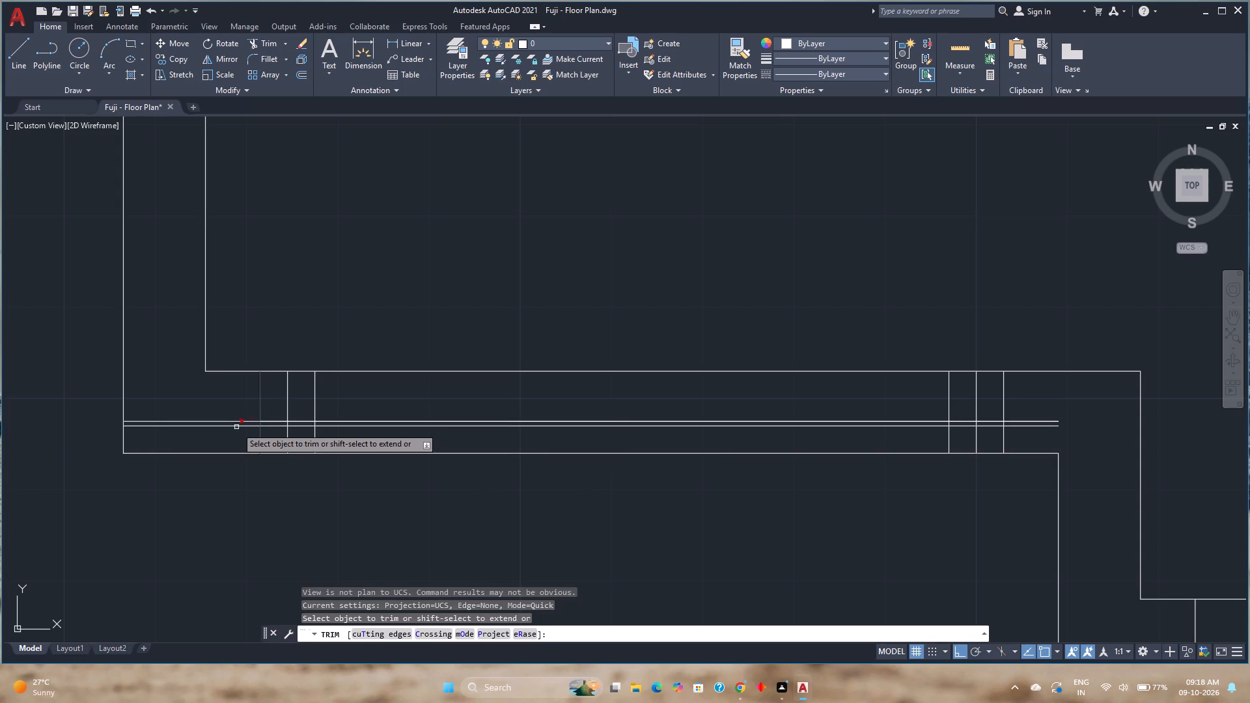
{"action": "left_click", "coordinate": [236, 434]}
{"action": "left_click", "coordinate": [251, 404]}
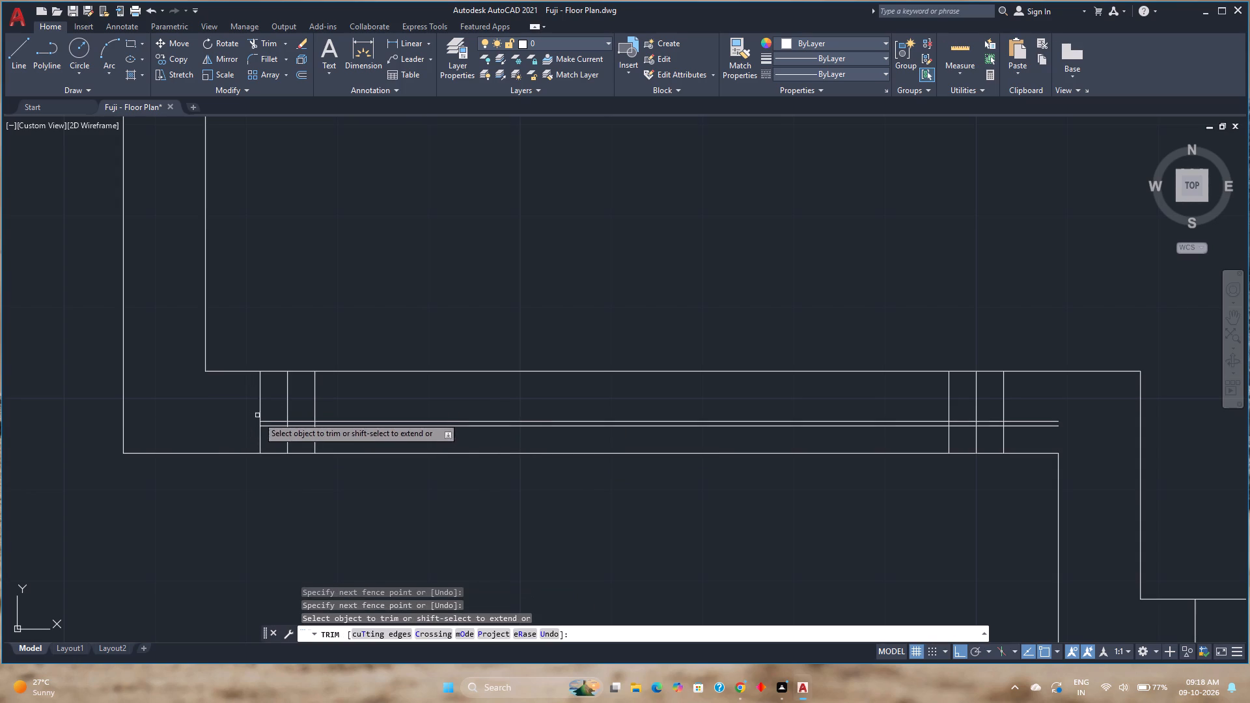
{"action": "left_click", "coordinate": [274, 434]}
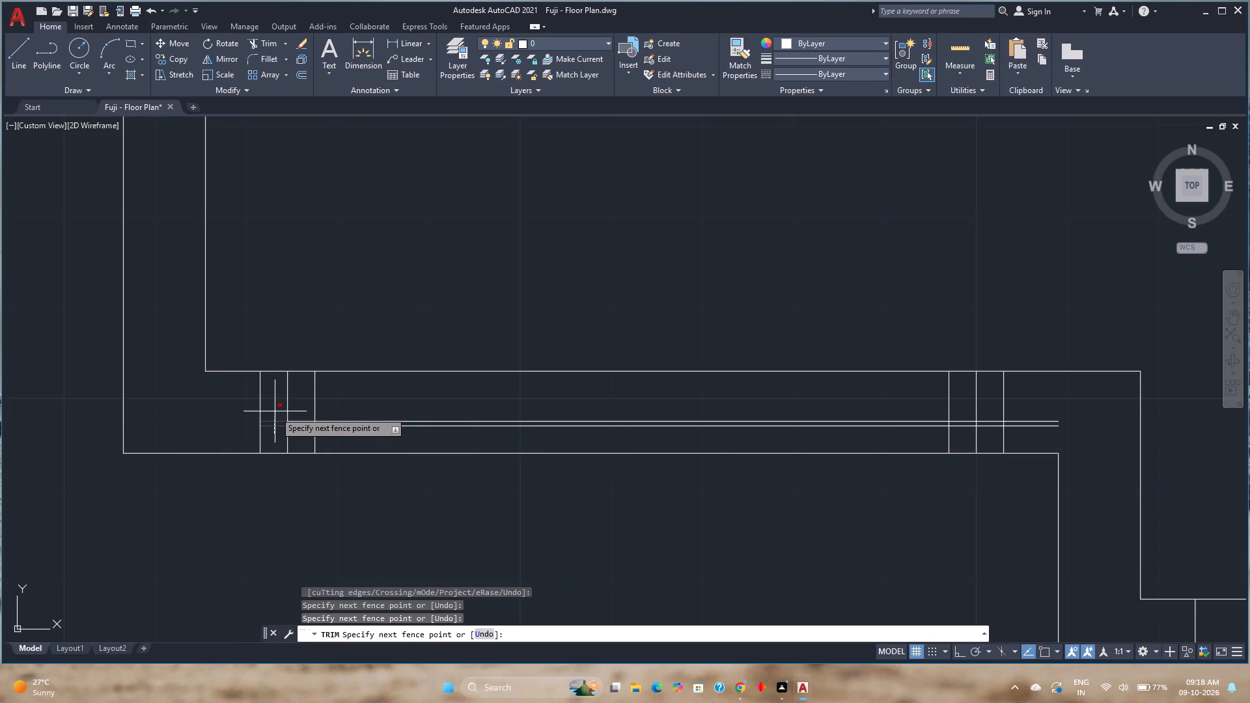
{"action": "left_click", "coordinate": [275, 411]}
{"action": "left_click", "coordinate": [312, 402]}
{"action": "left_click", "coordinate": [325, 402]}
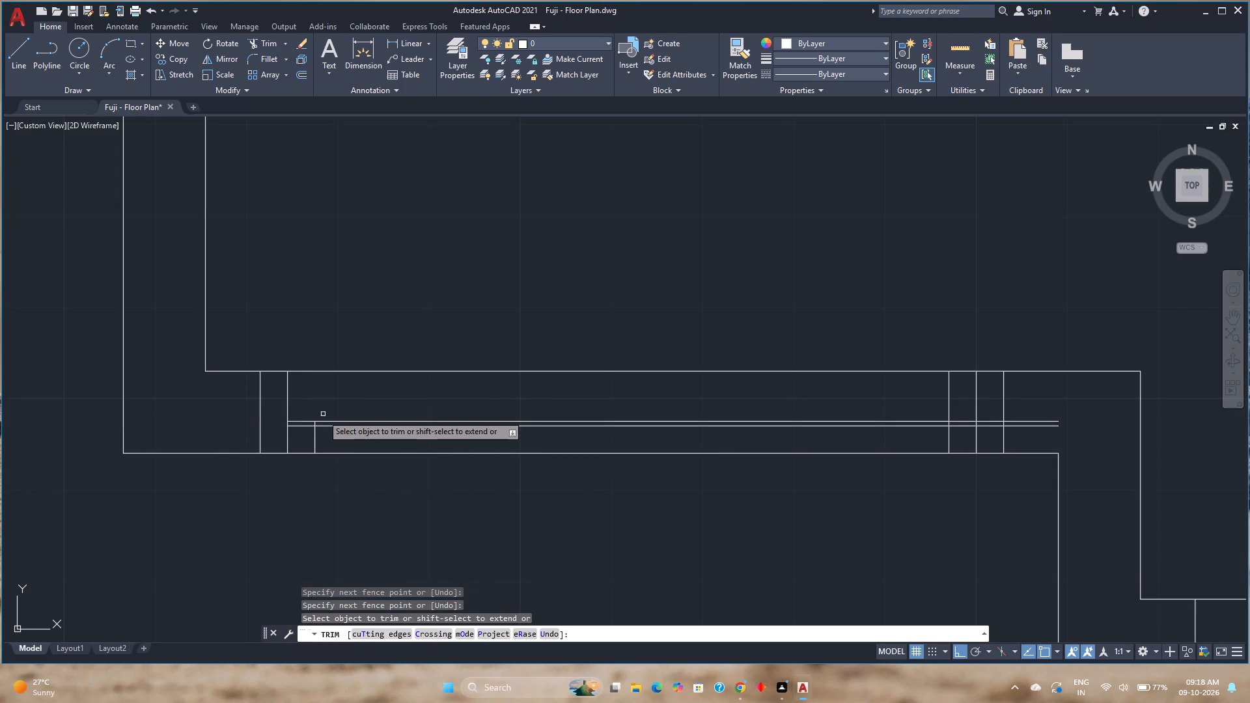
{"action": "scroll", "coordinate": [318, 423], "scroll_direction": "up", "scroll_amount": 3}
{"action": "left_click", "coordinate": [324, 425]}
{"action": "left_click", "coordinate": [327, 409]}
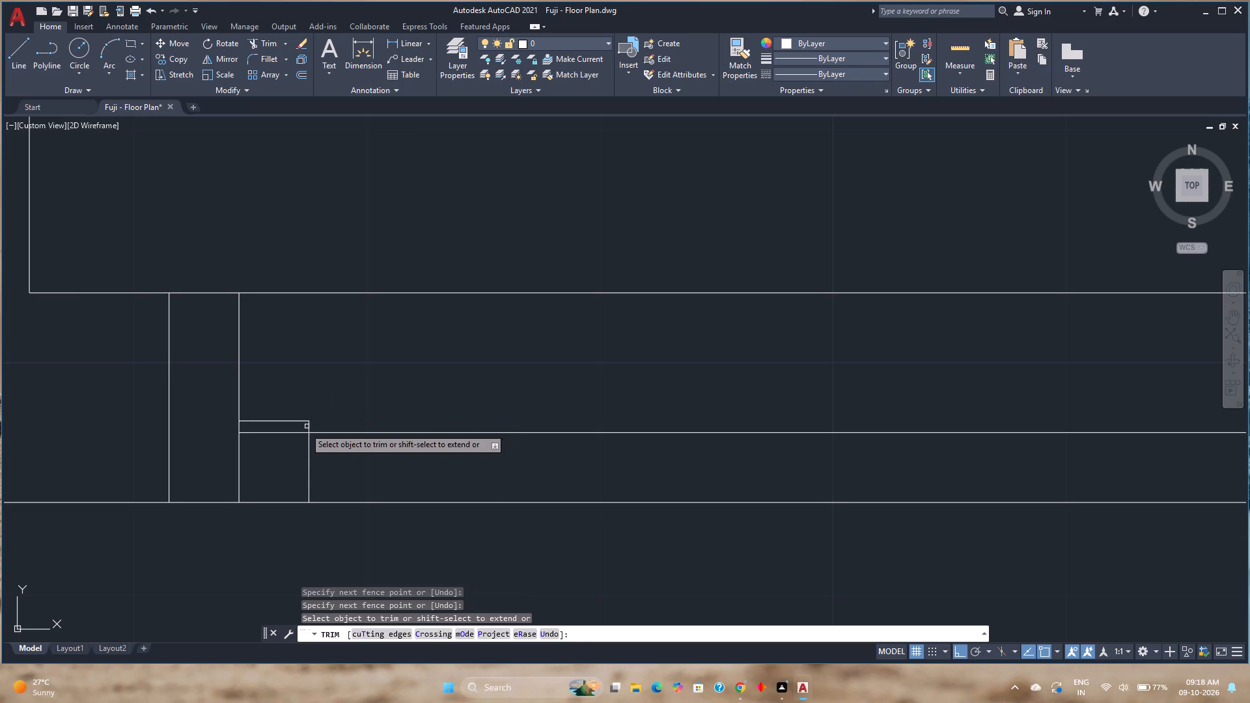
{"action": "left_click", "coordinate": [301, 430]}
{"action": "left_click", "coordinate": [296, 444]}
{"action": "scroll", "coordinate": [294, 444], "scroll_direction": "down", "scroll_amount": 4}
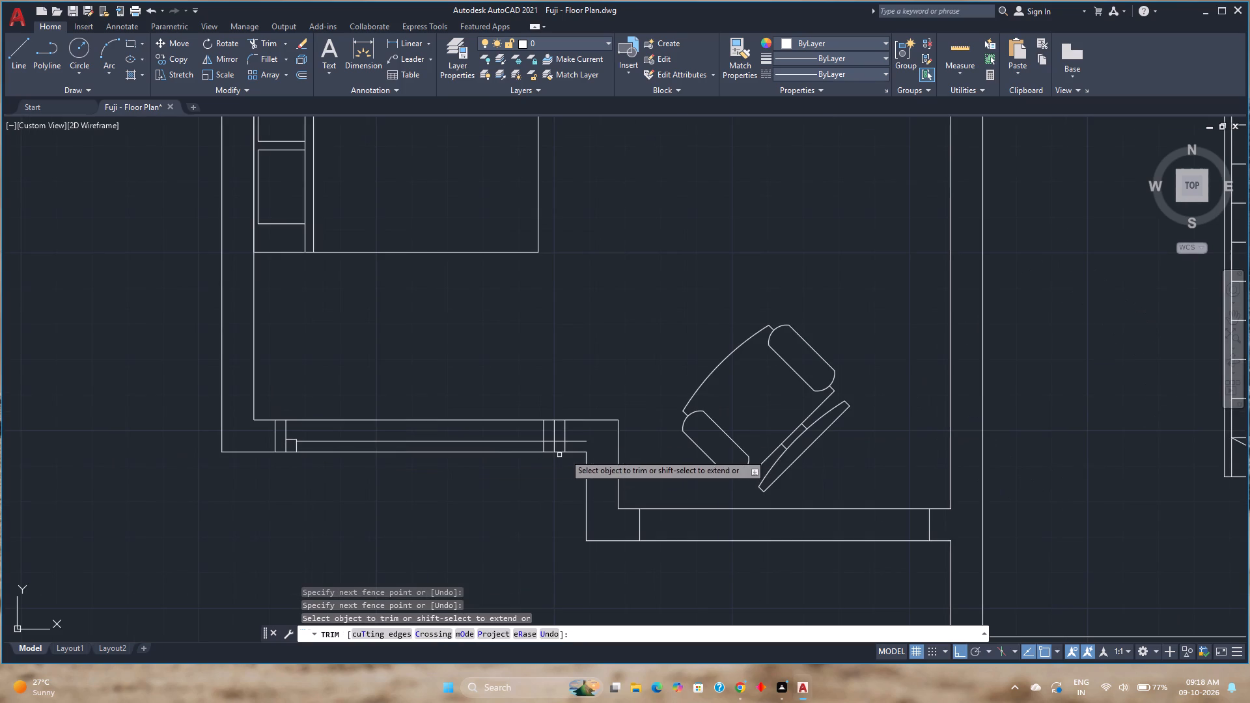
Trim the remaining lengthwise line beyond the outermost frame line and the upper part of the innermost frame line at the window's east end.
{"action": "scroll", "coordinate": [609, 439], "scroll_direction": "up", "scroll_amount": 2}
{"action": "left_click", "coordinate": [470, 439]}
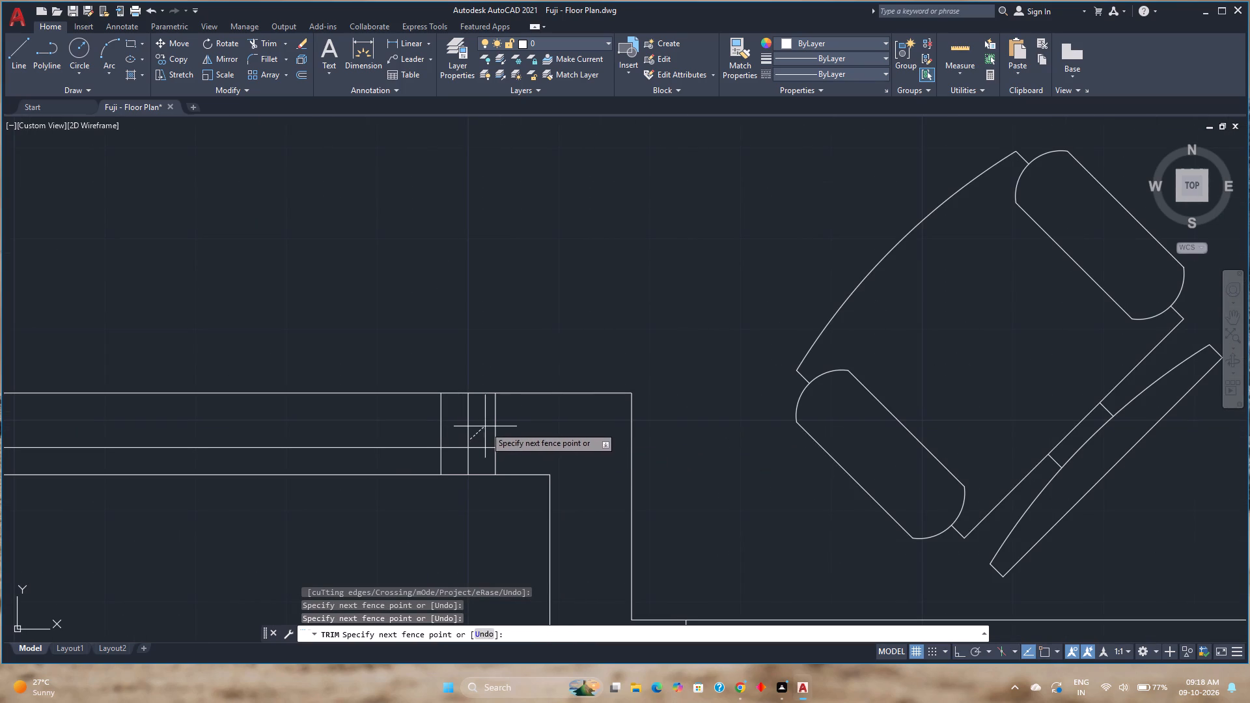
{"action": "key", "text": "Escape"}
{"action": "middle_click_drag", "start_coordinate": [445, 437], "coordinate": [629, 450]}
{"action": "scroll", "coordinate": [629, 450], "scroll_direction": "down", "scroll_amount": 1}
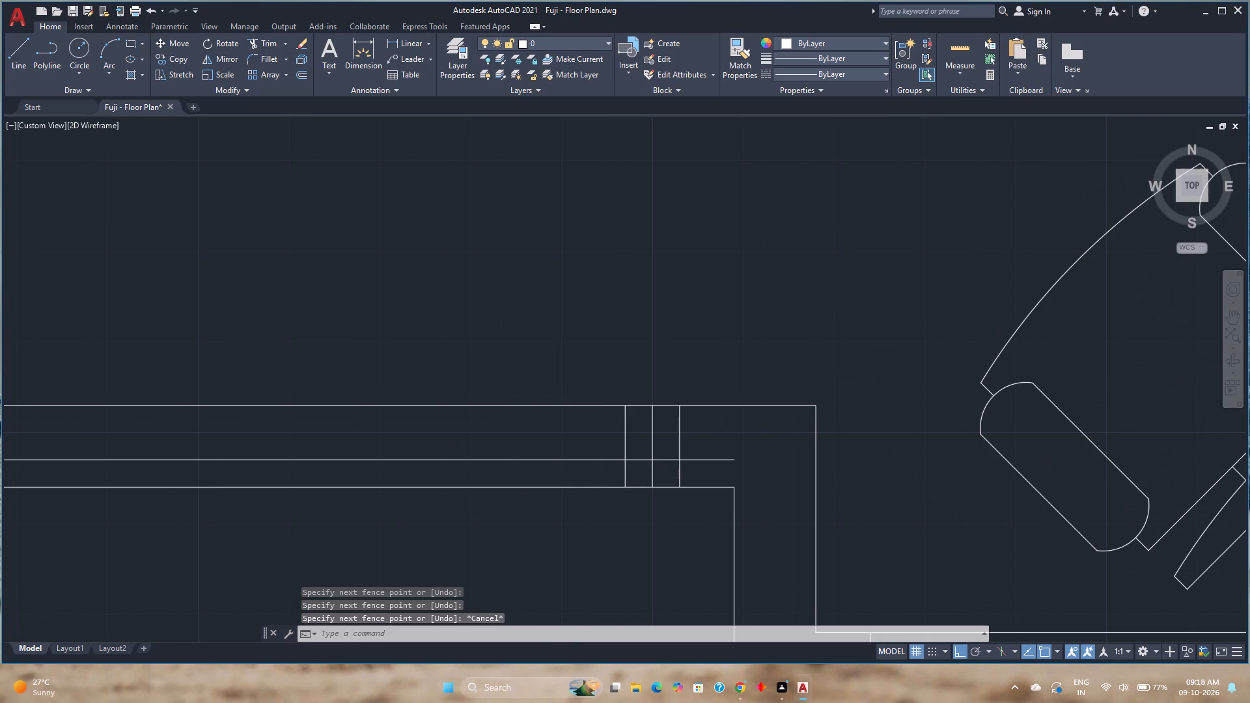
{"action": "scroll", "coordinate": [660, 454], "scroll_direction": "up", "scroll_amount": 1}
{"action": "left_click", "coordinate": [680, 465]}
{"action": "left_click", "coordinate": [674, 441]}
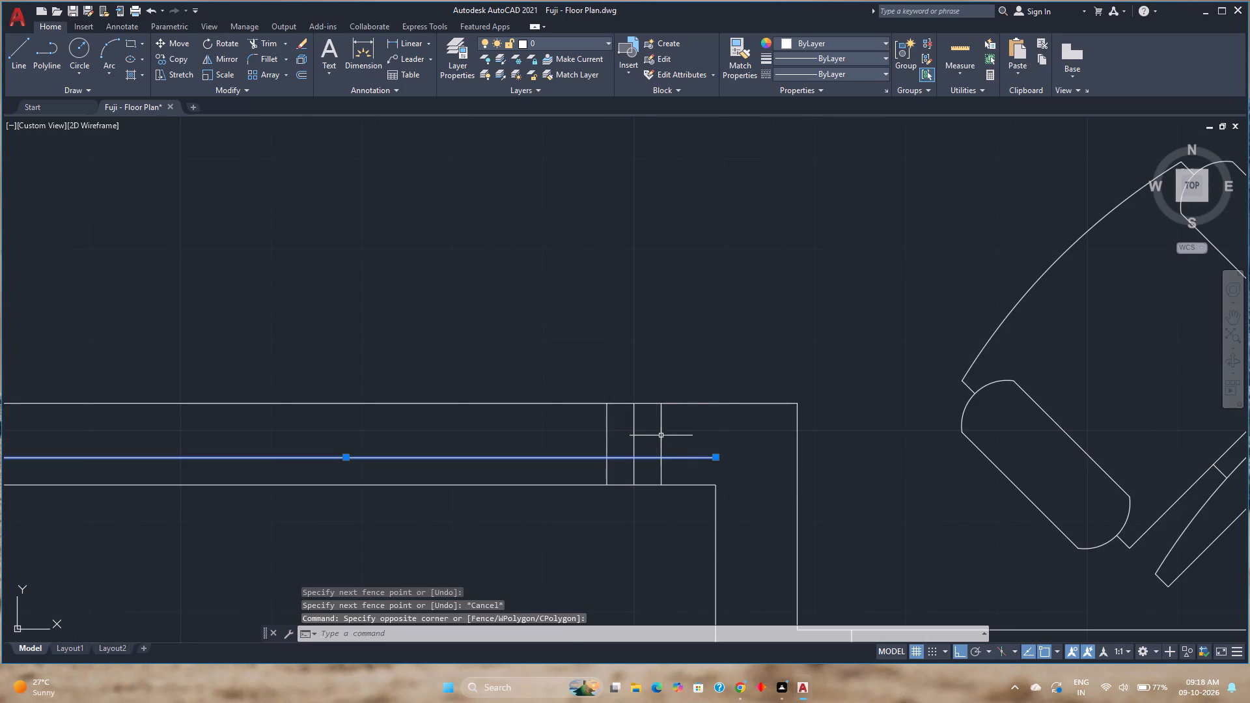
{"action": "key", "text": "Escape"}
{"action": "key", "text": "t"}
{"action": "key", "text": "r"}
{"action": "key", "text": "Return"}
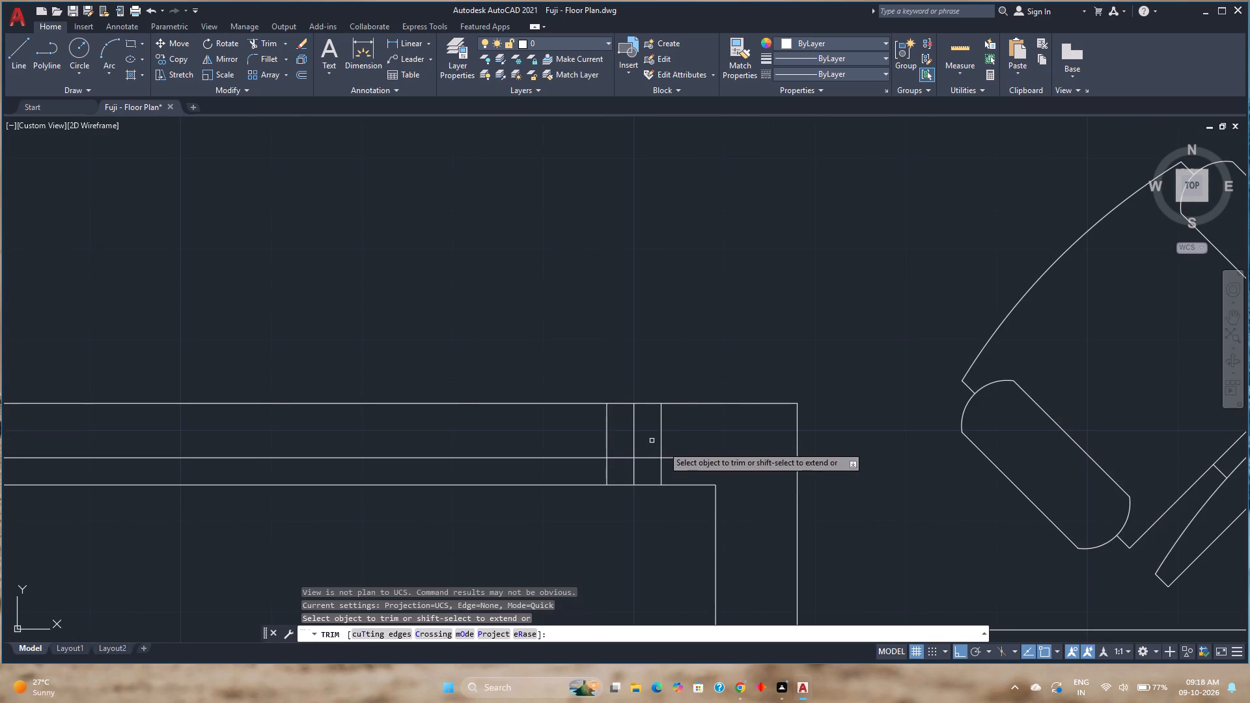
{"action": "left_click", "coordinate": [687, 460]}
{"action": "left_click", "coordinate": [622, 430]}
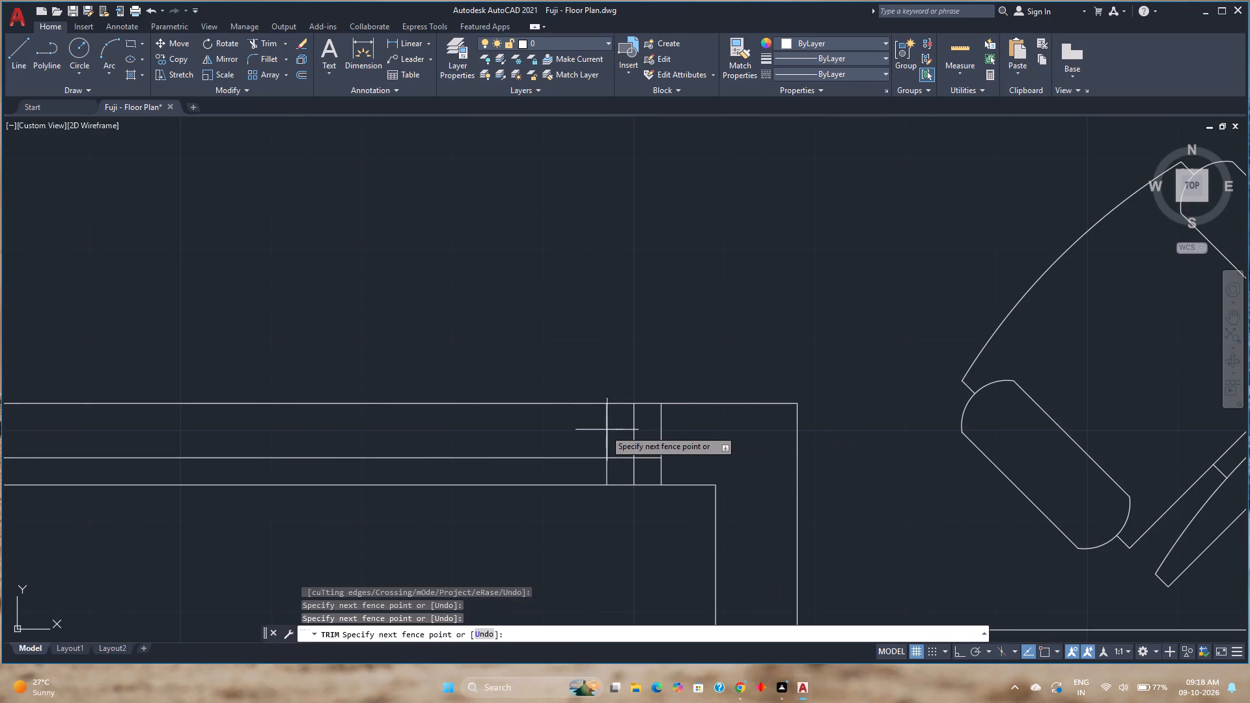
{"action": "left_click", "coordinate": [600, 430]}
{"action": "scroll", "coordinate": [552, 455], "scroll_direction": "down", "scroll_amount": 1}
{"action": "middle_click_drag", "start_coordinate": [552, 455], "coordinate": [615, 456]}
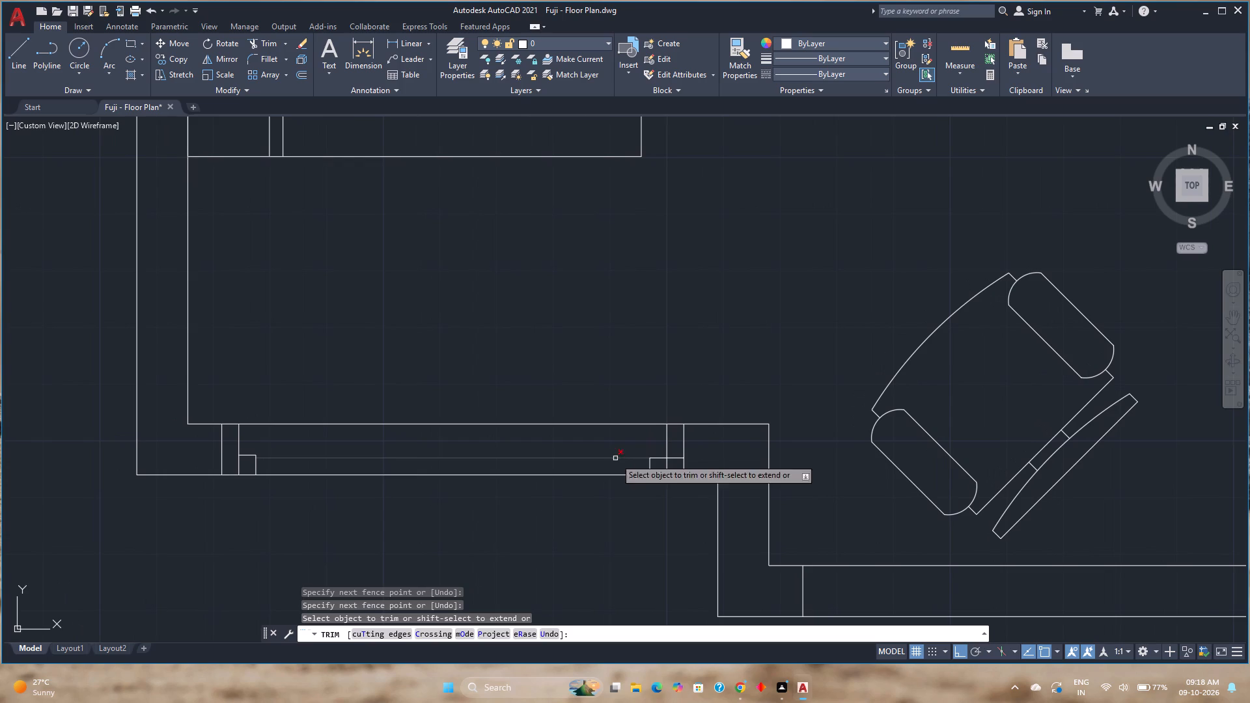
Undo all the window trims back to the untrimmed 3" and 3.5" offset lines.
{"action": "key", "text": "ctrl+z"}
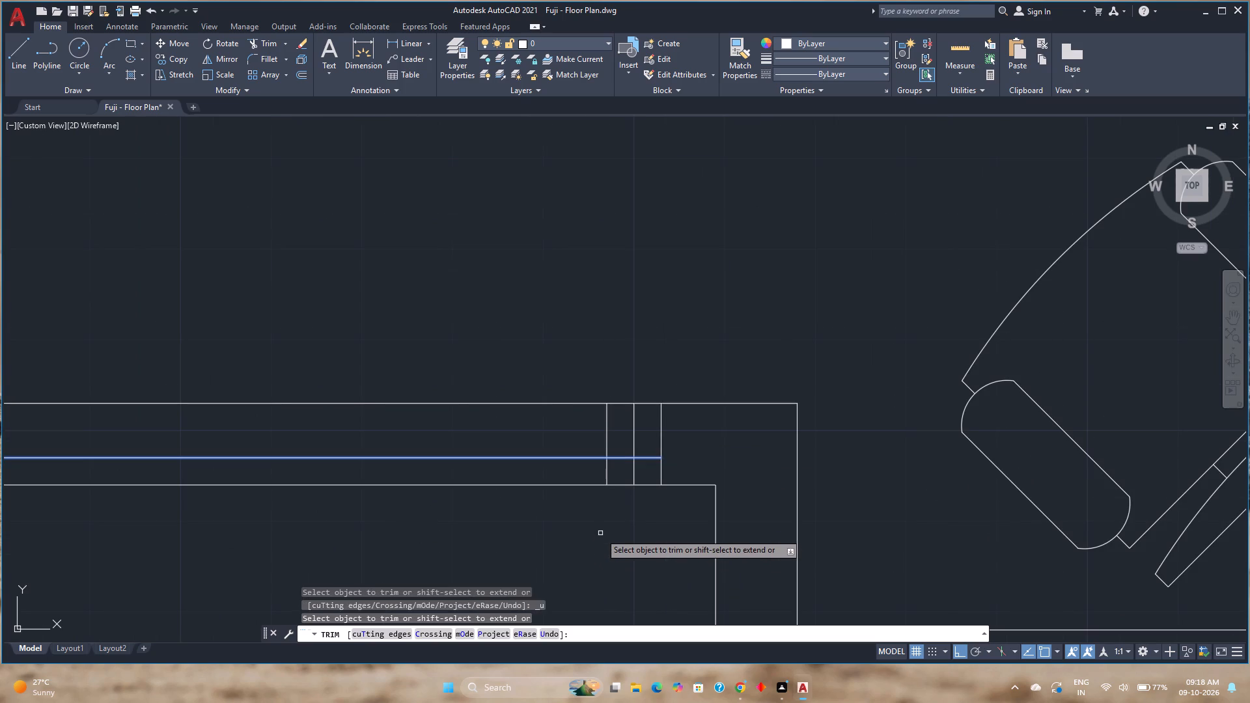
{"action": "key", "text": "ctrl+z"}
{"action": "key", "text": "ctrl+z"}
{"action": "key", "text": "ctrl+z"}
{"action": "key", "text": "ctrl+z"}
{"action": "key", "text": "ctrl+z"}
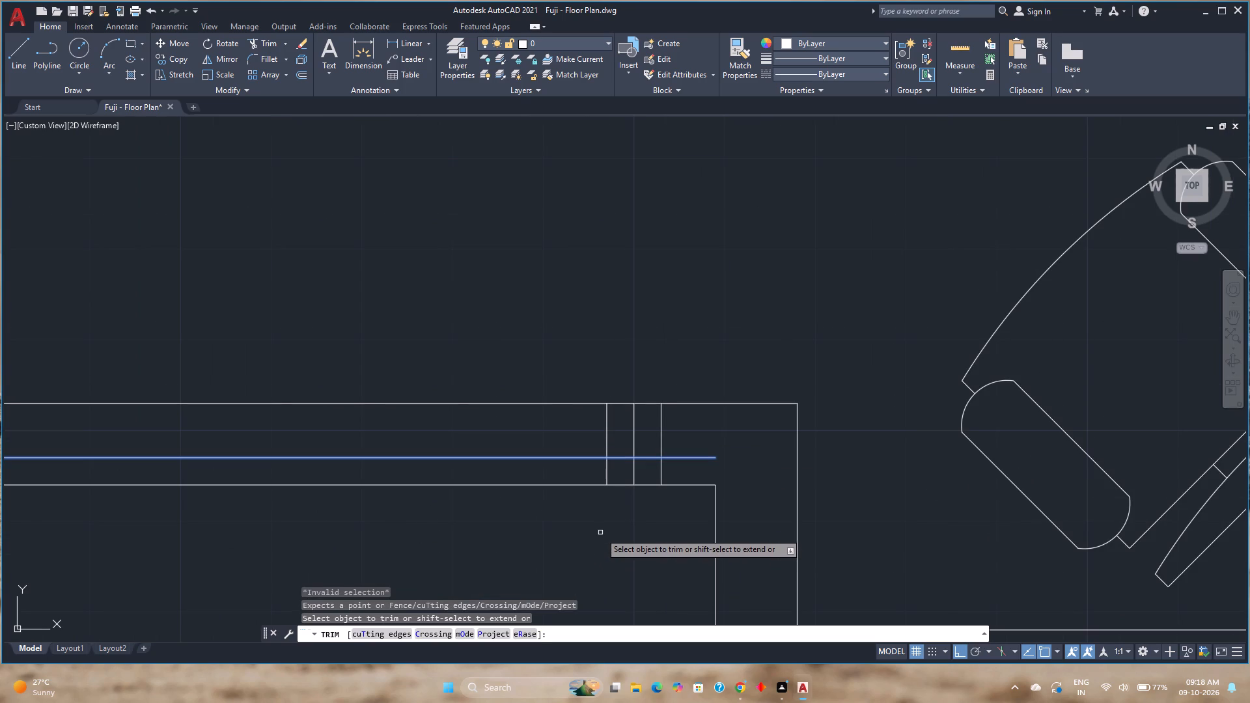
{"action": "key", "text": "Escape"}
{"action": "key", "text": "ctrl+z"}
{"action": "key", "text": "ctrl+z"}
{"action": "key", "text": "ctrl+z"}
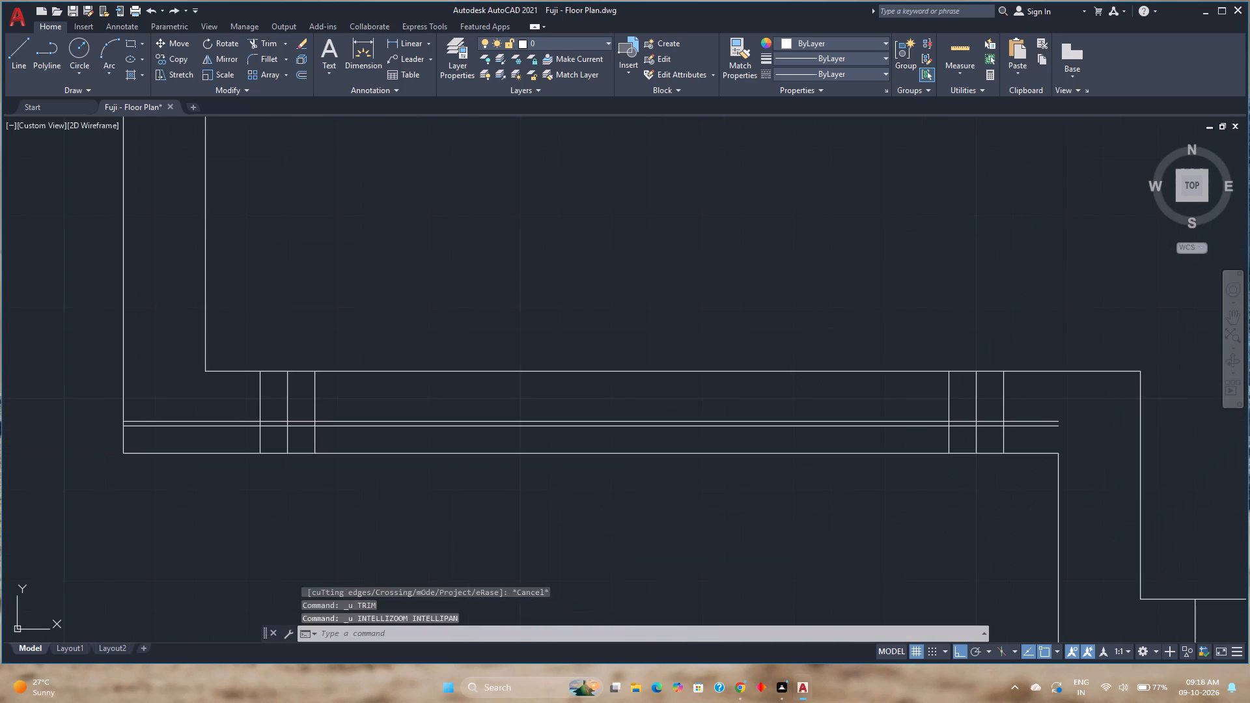
At the window's west end, trim both lengthwise lines beyond the outermost frame line and the innermost frame line above them.
{"action": "type", "text": "tr"}
{"action": "key", "text": "Return"}
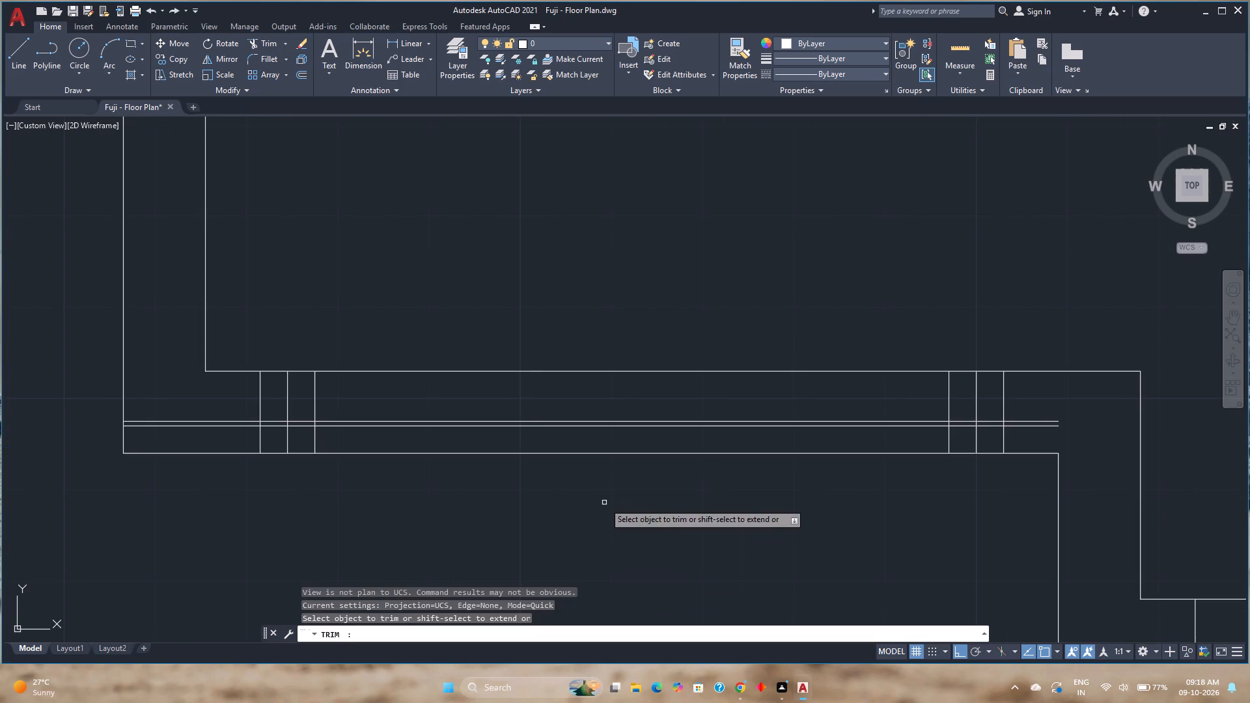
{"action": "scroll", "coordinate": [215, 419], "scroll_direction": "up", "scroll_amount": 2}
{"action": "left_click", "coordinate": [241, 407]}
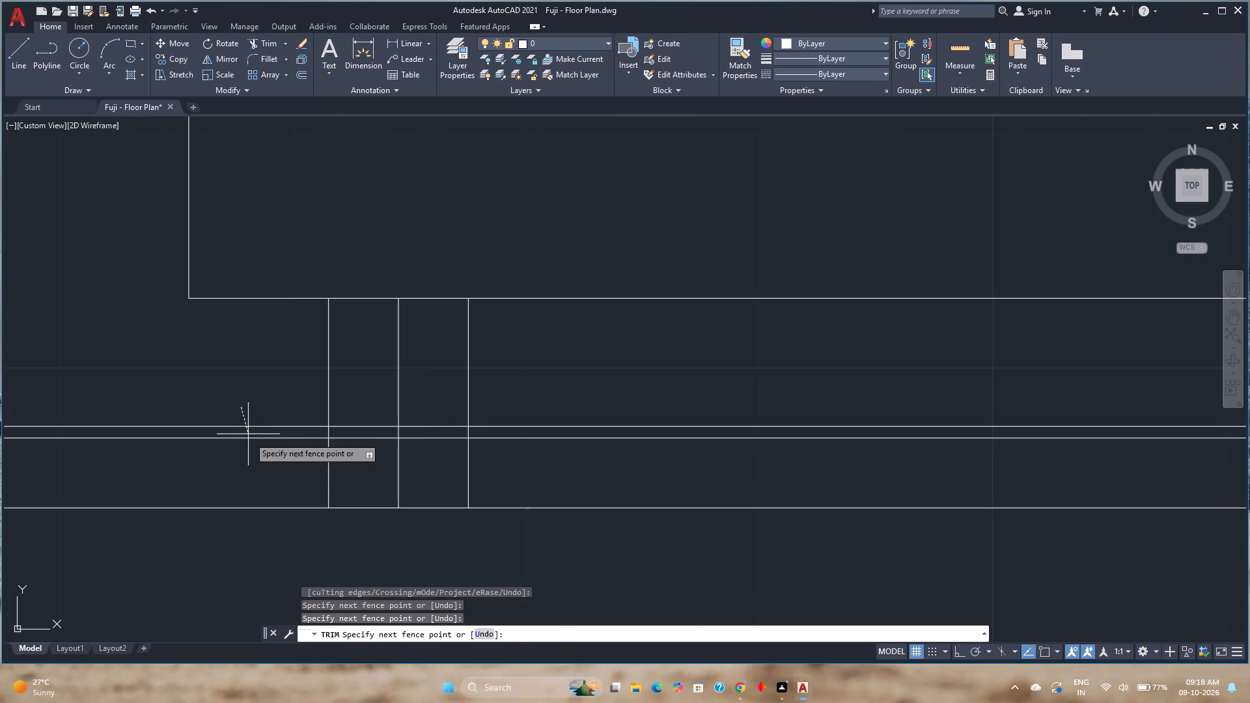
{"action": "left_click", "coordinate": [252, 448]}
{"action": "left_click", "coordinate": [464, 376]}
{"action": "left_click", "coordinate": [503, 376]}
{"action": "scroll", "coordinate": [504, 378], "scroll_direction": "down", "scroll_amount": 1}
{"action": "middle_click_drag", "start_coordinate": [501, 382], "coordinate": [501, 383]}
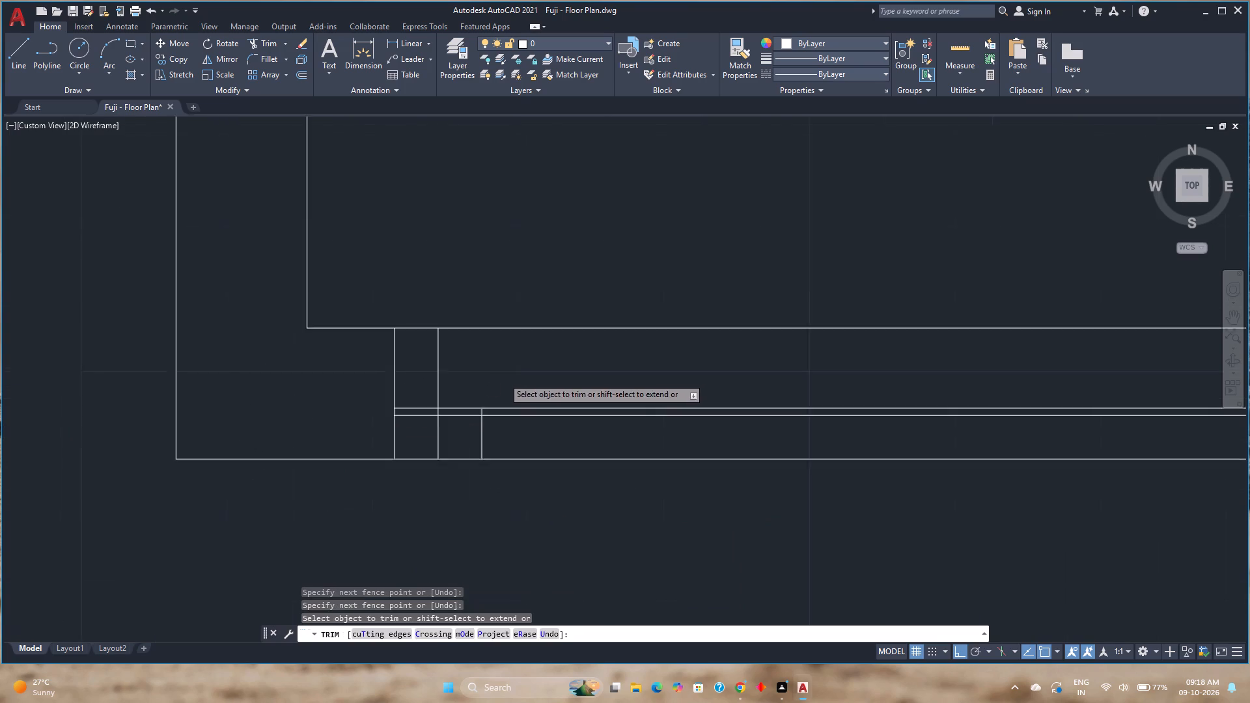
At the window's east end, trim the innermost frame line above the lengthwise lines and both lengthwise lines beyond the outermost frame line.
{"action": "middle_click_drag", "start_coordinate": [501, 383], "coordinate": [245, 430]}
{"action": "scroll", "coordinate": [444, 423], "scroll_direction": "down", "scroll_amount": 2}
{"action": "scroll", "coordinate": [743, 428], "scroll_direction": "up", "scroll_amount": 2}
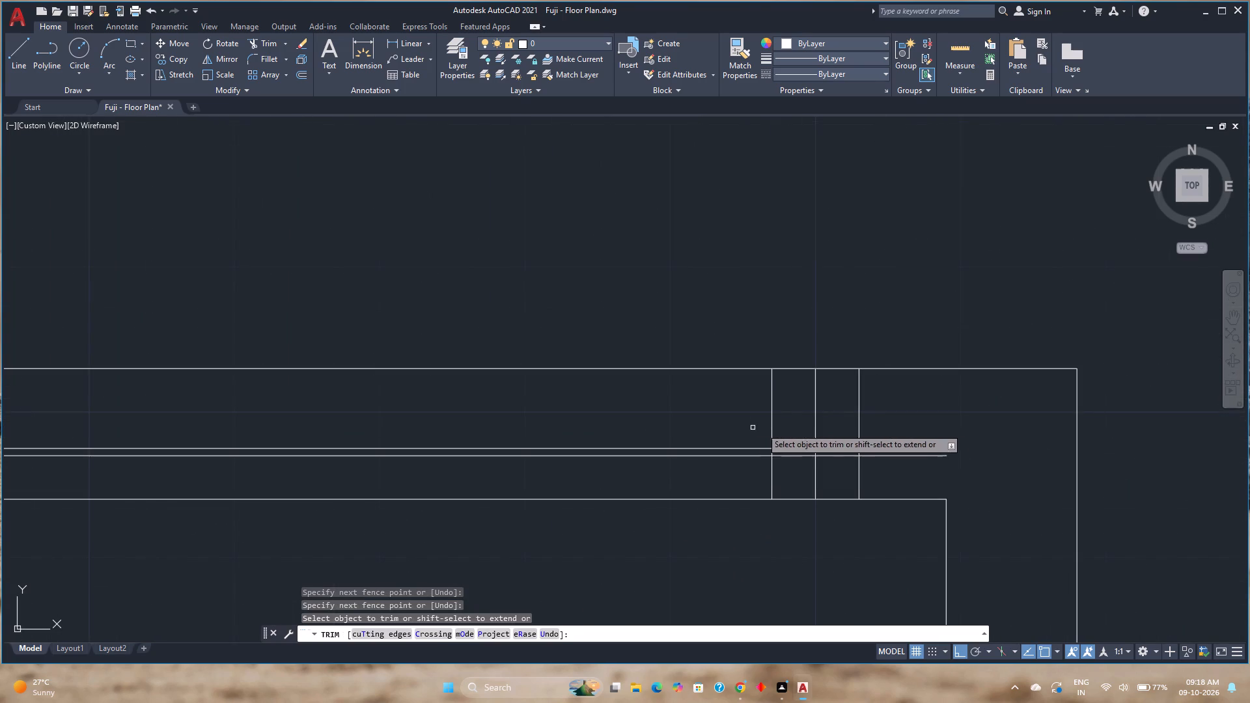
{"action": "left_click", "coordinate": [781, 420]}
{"action": "left_click", "coordinate": [760, 419]}
{"action": "left_click", "coordinate": [930, 432]}
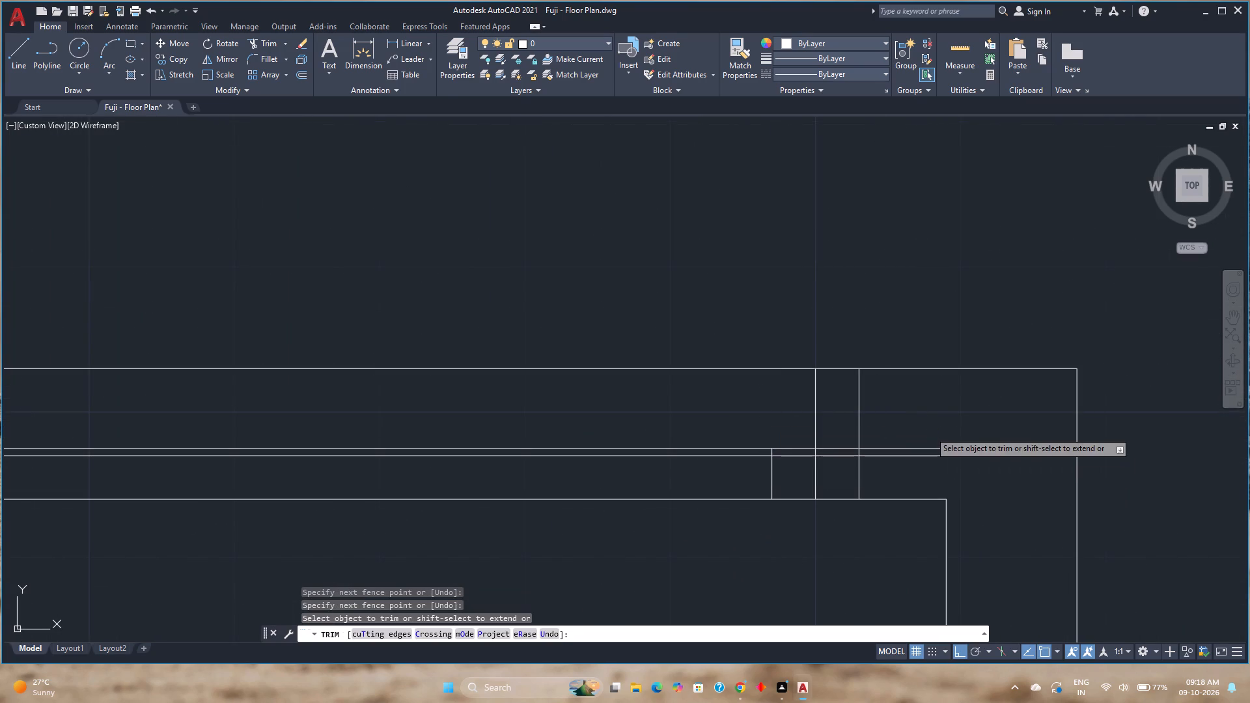
{"action": "left_click", "coordinate": [930, 467]}
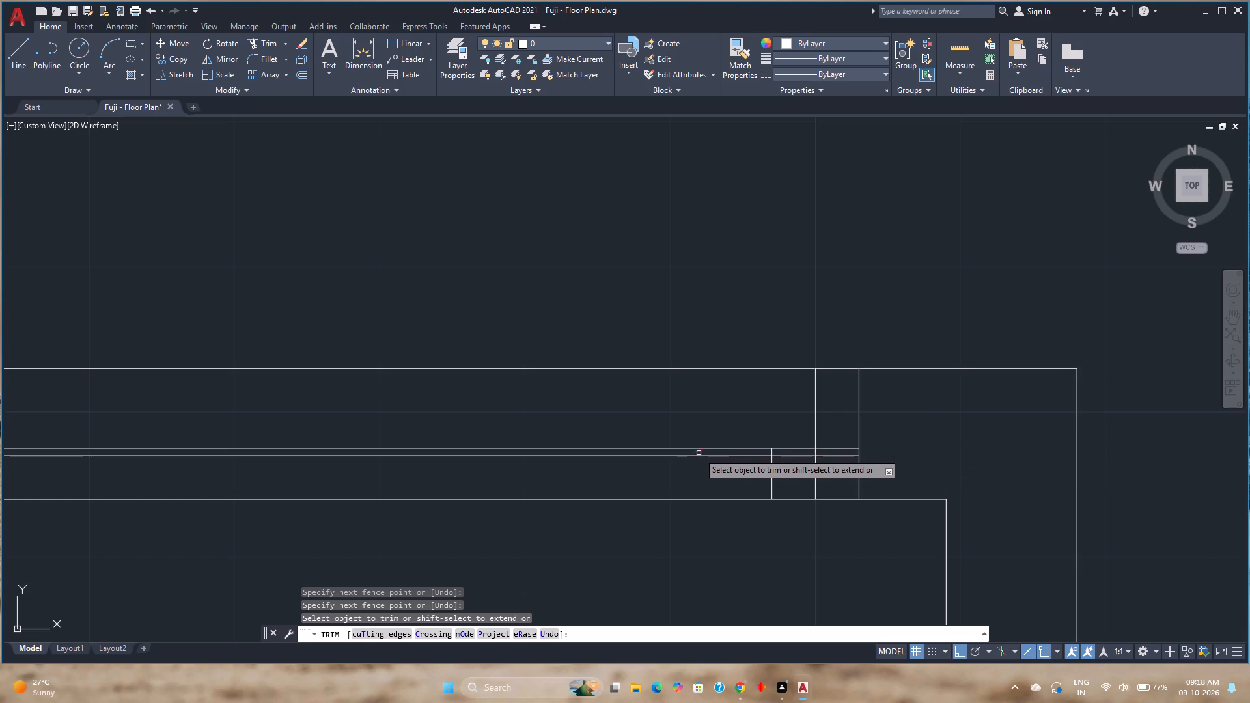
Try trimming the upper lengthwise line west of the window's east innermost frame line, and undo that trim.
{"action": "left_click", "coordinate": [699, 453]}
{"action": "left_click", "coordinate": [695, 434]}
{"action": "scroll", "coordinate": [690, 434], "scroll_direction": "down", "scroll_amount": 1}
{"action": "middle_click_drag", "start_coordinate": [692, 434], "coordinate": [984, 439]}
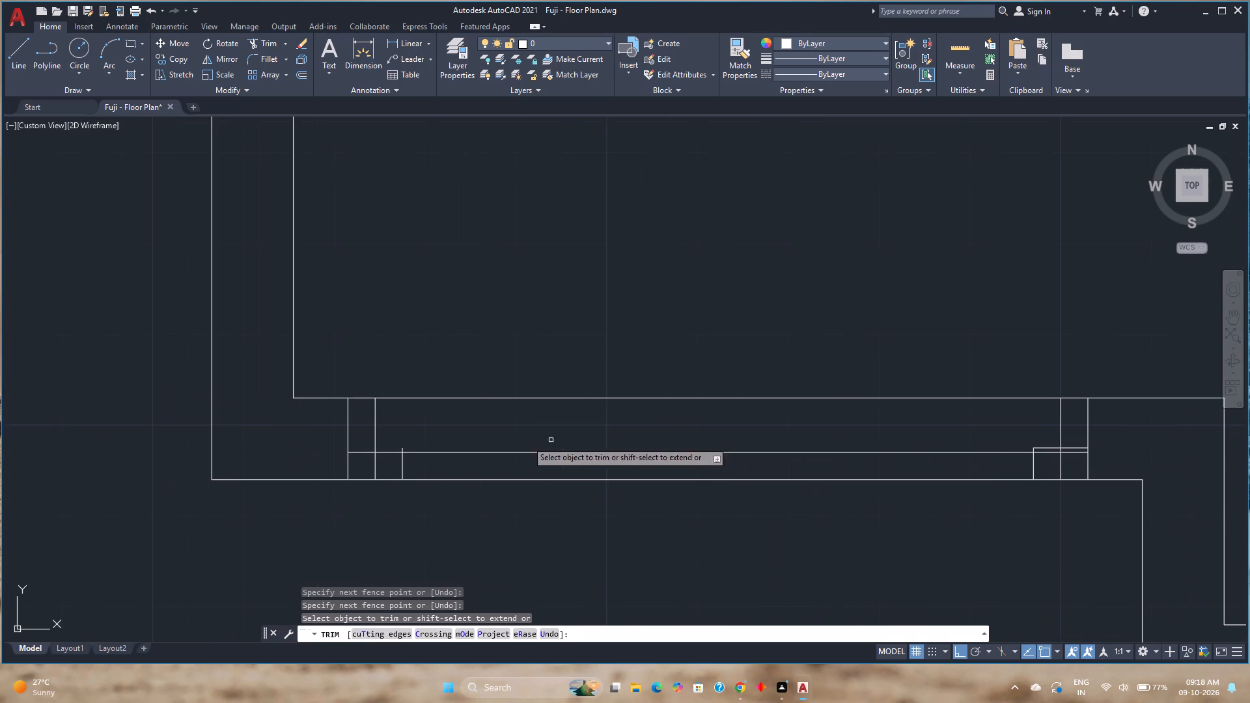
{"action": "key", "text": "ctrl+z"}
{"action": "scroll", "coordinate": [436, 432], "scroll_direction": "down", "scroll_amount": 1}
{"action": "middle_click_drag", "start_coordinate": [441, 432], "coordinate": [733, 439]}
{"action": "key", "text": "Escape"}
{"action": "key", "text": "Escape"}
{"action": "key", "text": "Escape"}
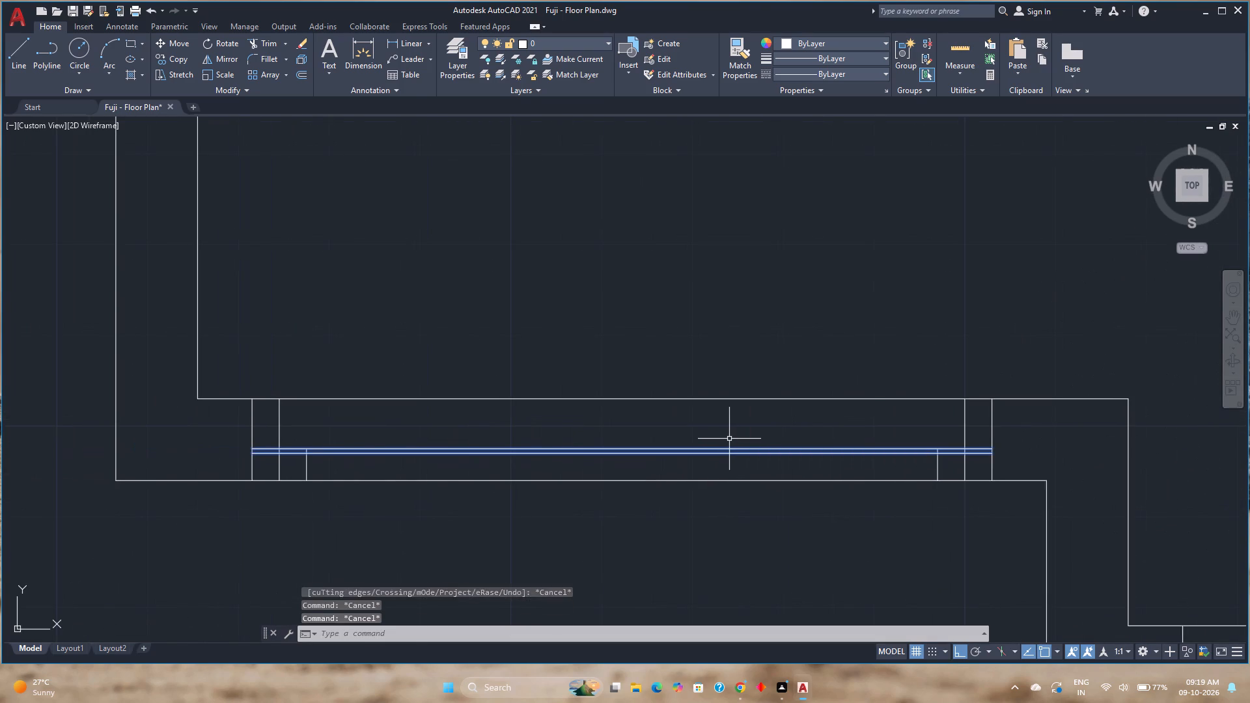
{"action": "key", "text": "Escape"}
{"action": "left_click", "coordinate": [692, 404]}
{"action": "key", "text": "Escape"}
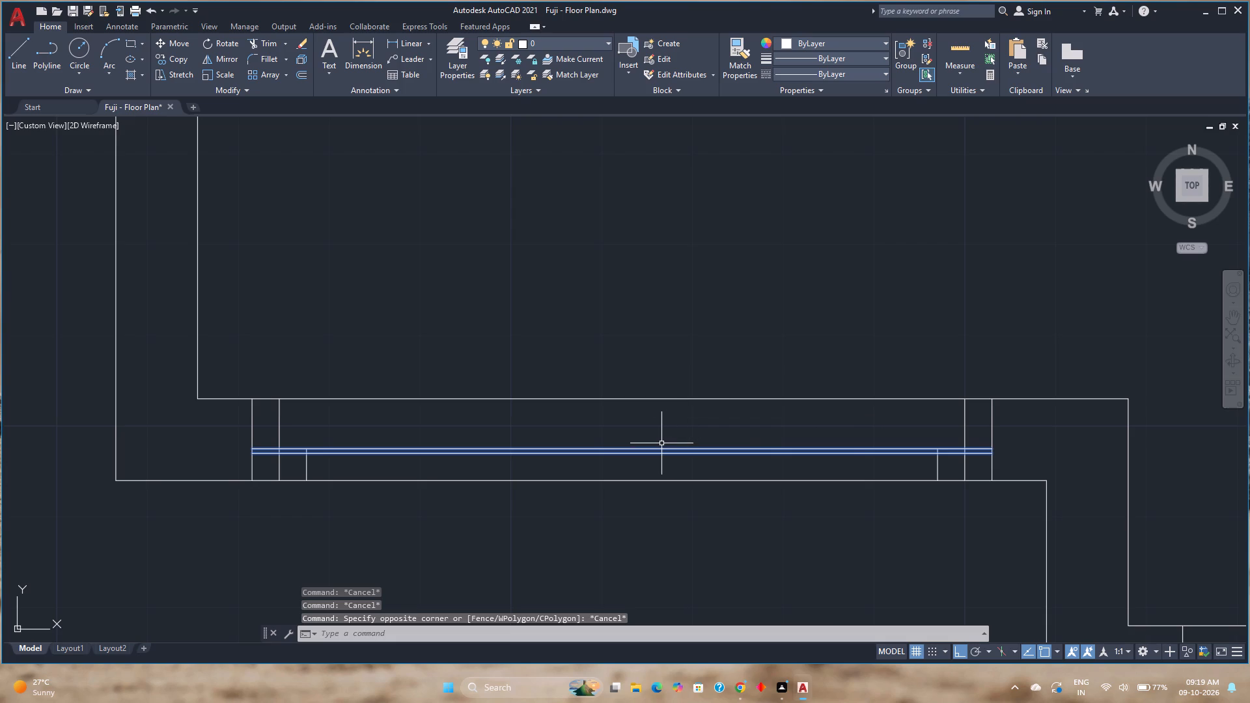
Trim the upper lengthwise line between the innermost frame lines and the lower one across the west frame, from innermost to outermost line.
{"action": "key", "text": "space"}
{"action": "left_click", "coordinate": [651, 450]}
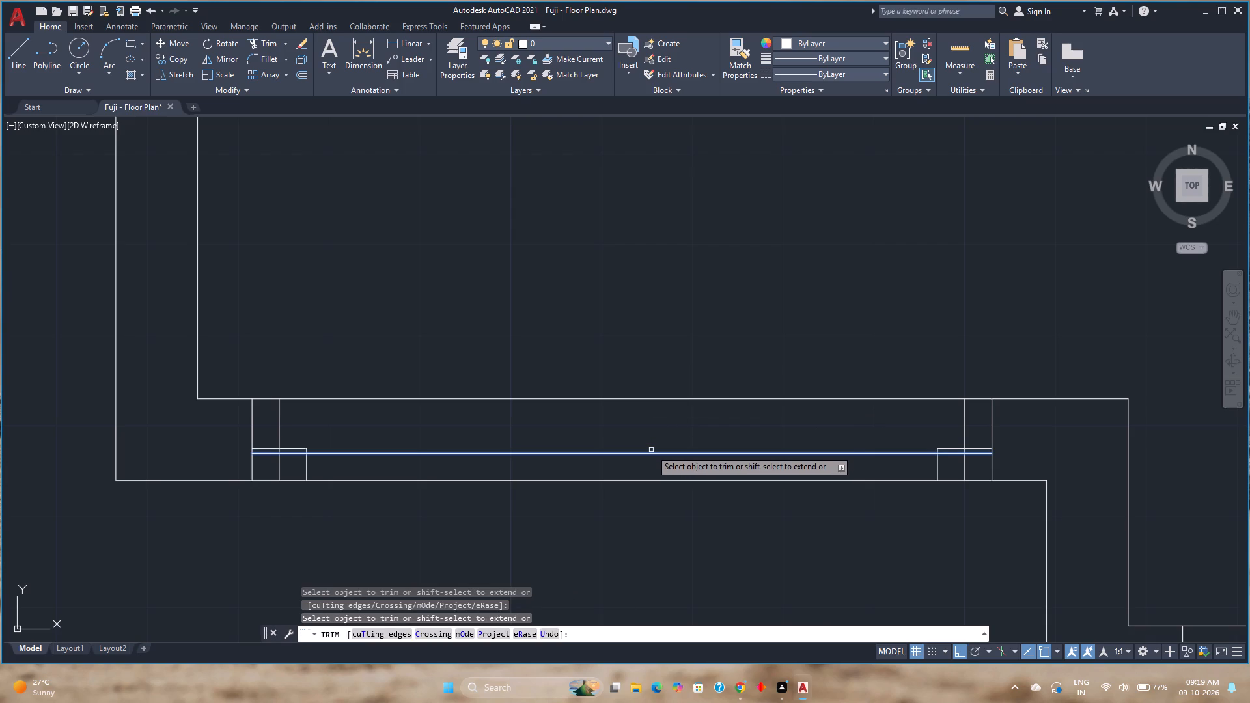
{"action": "key", "text": "Escape"}
{"action": "key", "text": "space"}
{"action": "key", "text": "Escape"}
{"action": "scroll", "coordinate": [627, 427], "scroll_direction": "down", "scroll_amount": 2}
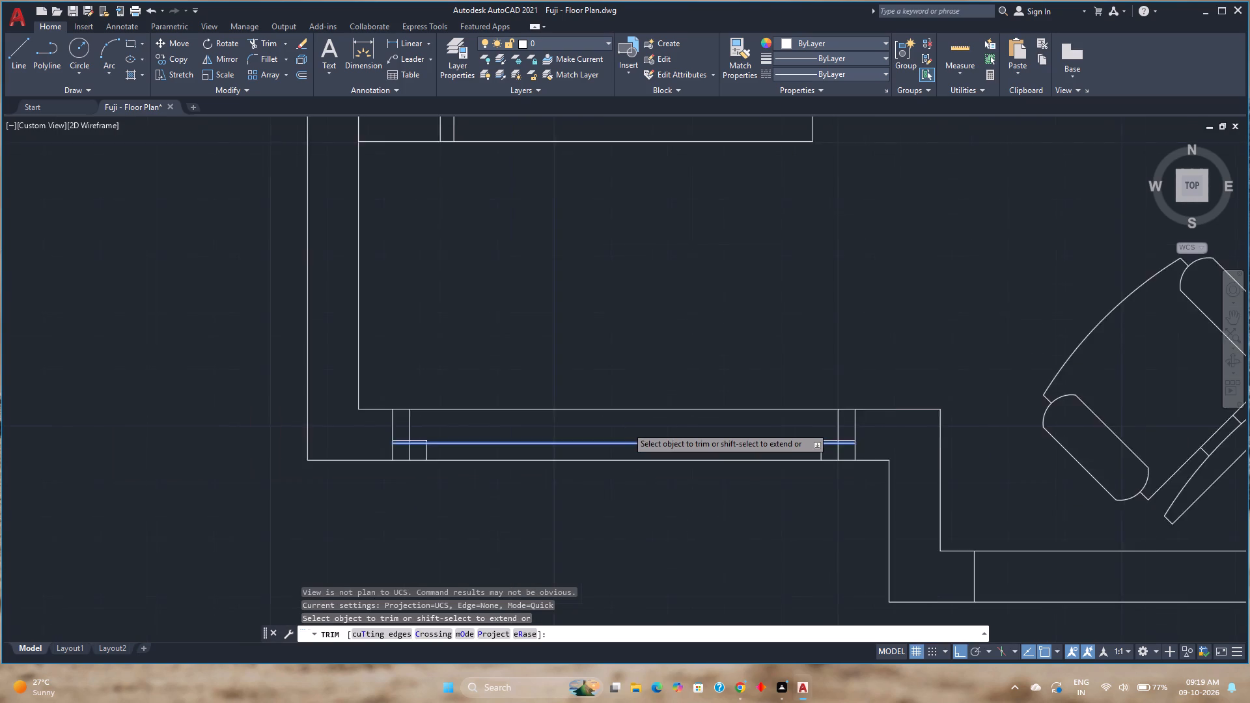
{"action": "scroll", "coordinate": [497, 437], "scroll_direction": "up", "scroll_amount": 6}
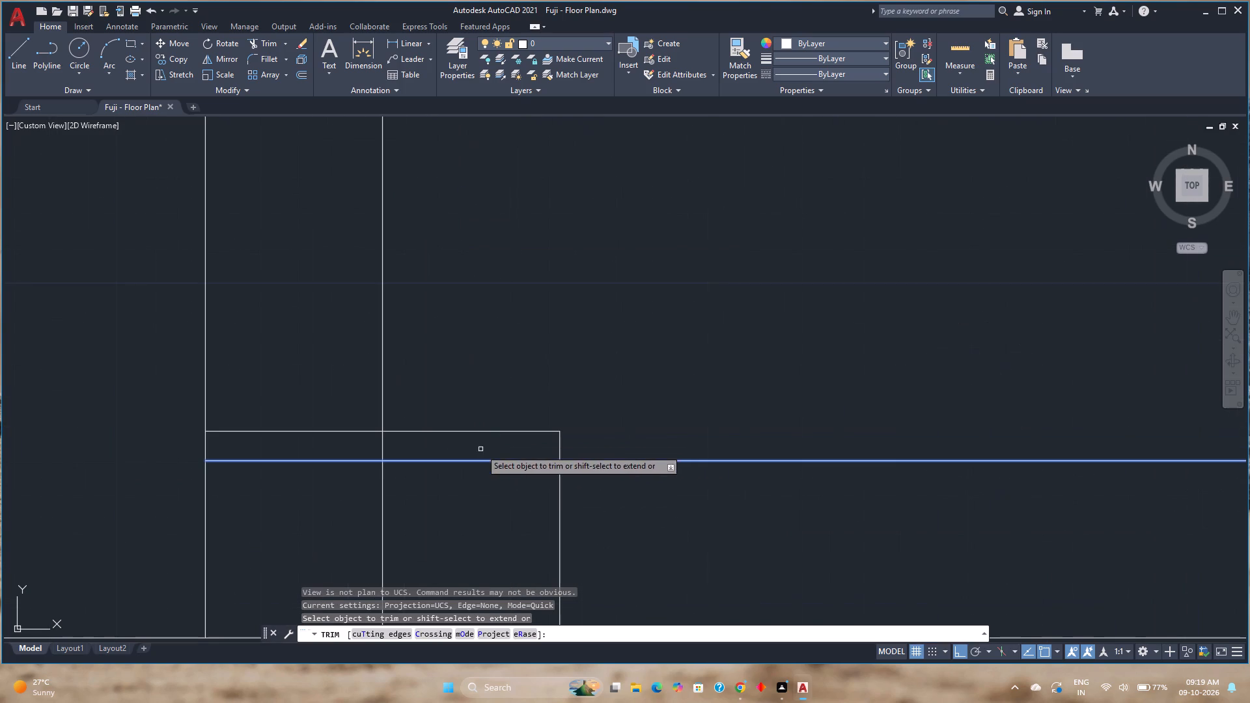
{"action": "left_click", "coordinate": [480, 449]}
{"action": "left_click", "coordinate": [480, 471]}
{"action": "left_click", "coordinate": [327, 449]}
{"action": "left_click", "coordinate": [327, 489]}
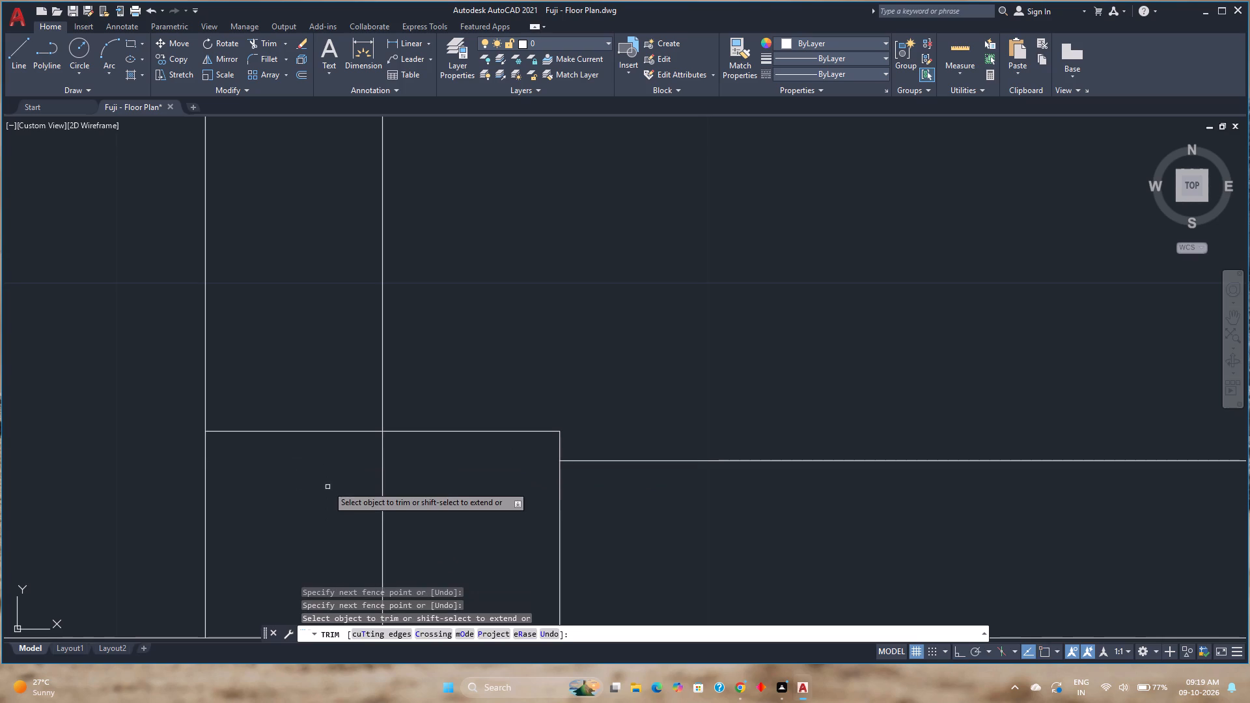
At the window's east end, trim the lower lengthwise line between the outermost and innermost frame lines.
{"action": "scroll", "coordinate": [326, 484], "scroll_direction": "down", "scroll_amount": 2}
{"action": "scroll", "coordinate": [508, 492], "scroll_direction": "down", "scroll_amount": 2}
{"action": "middle_click_drag", "start_coordinate": [508, 492], "coordinate": [268, 478]}
{"action": "scroll", "coordinate": [900, 467], "scroll_direction": "up", "scroll_amount": 4}
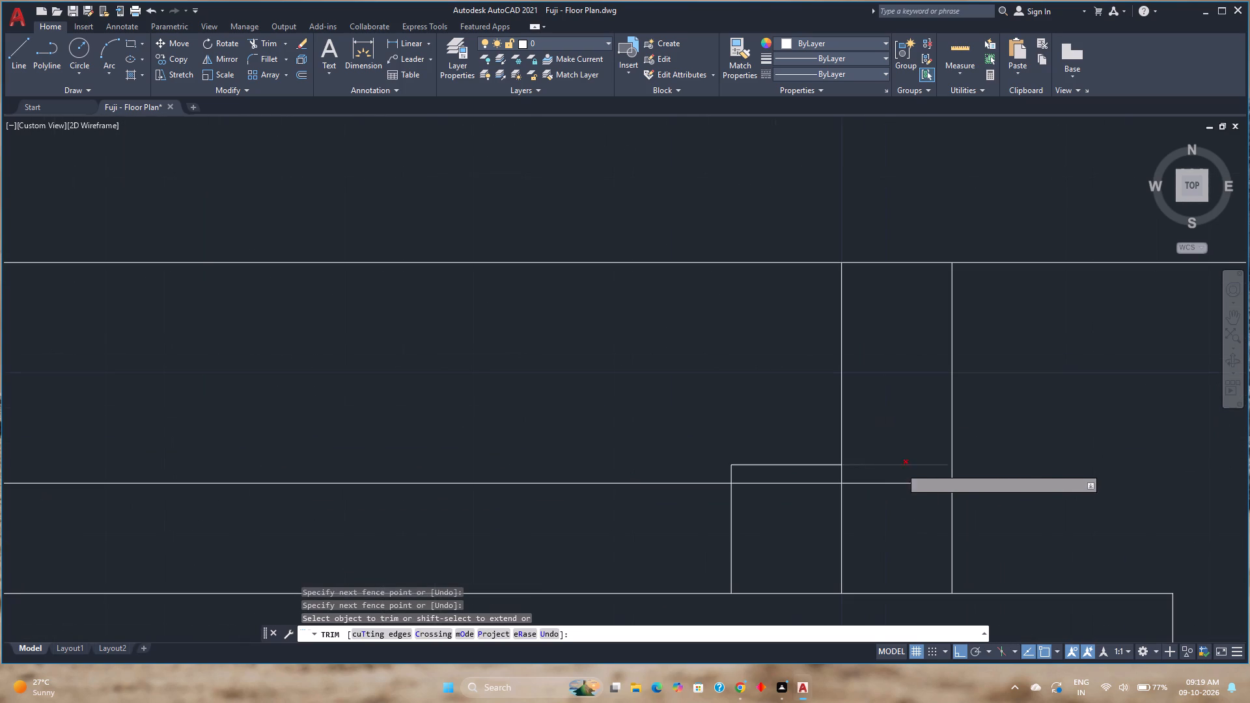
{"action": "left_click", "coordinate": [896, 475]}
{"action": "left_click", "coordinate": [896, 493]}
{"action": "left_click", "coordinate": [822, 473]}
{"action": "left_click", "coordinate": [807, 497]}
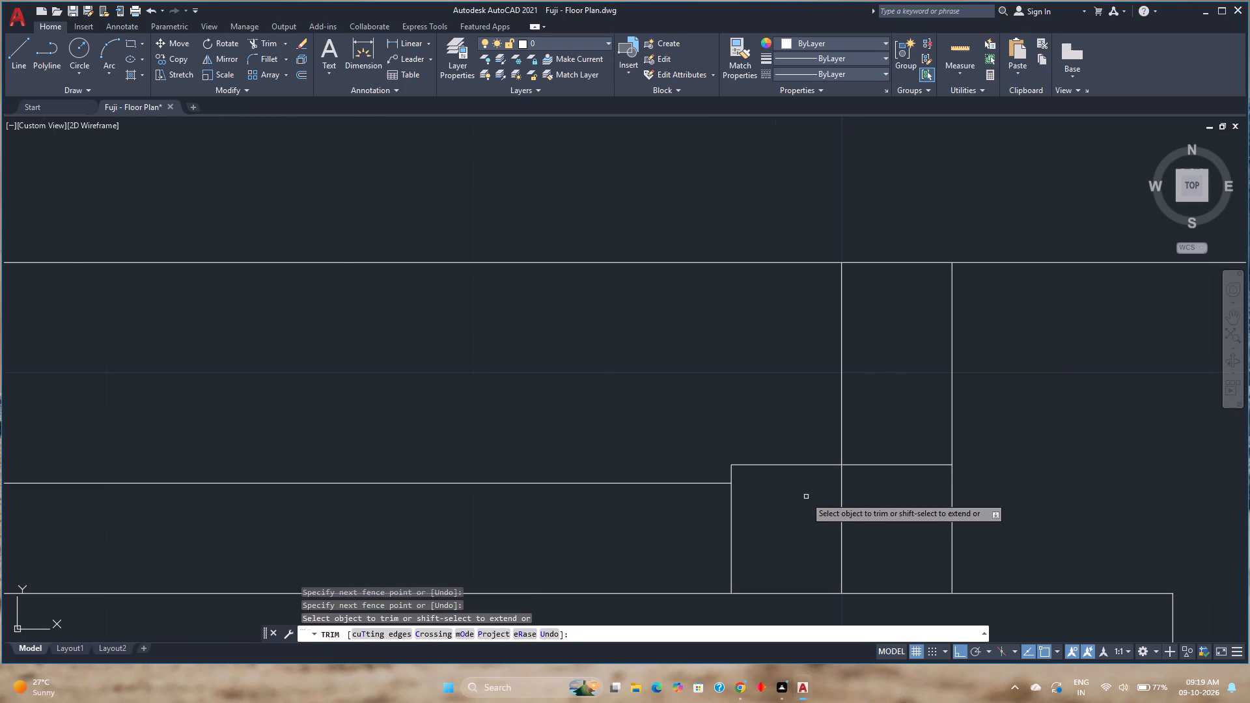
At both window ends, trim the short upper lengthwise segment between the outermost and middle frame lines.
{"action": "scroll", "coordinate": [805, 497], "scroll_direction": "down", "scroll_amount": 4}
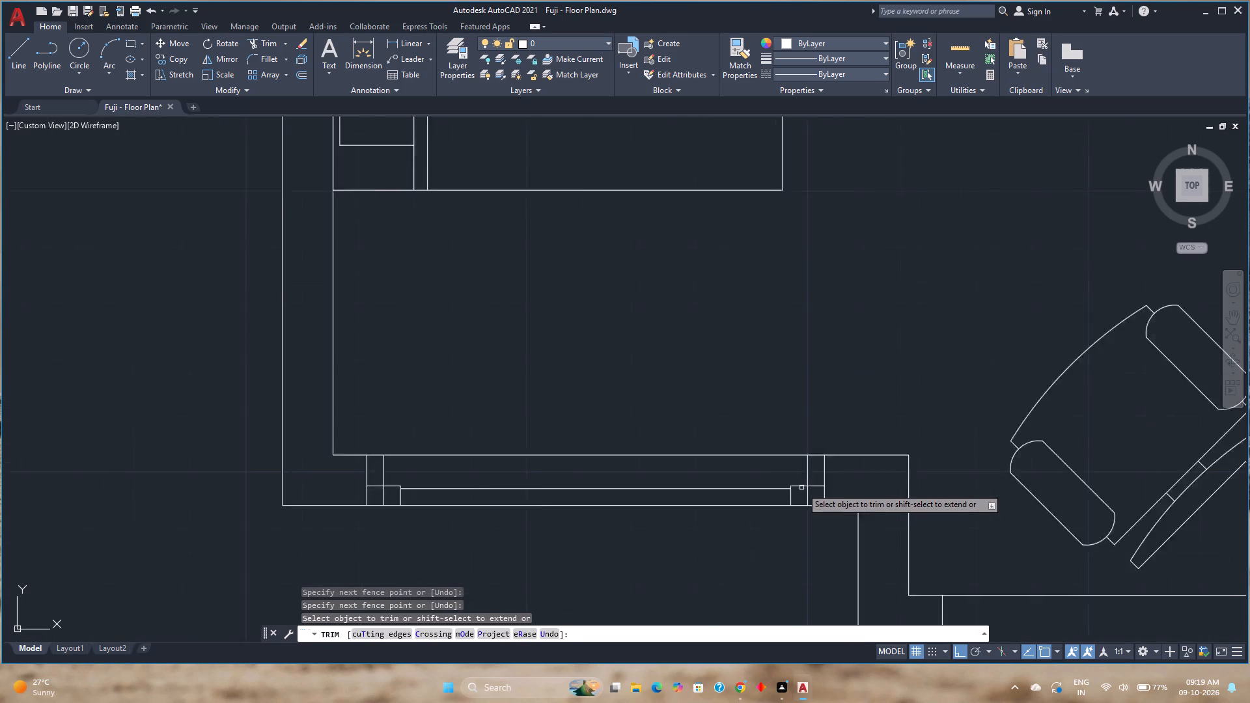
{"action": "scroll", "coordinate": [801, 488], "scroll_direction": "down", "scroll_amount": 1}
{"action": "scroll", "coordinate": [820, 496], "scroll_direction": "up", "scroll_amount": 1}
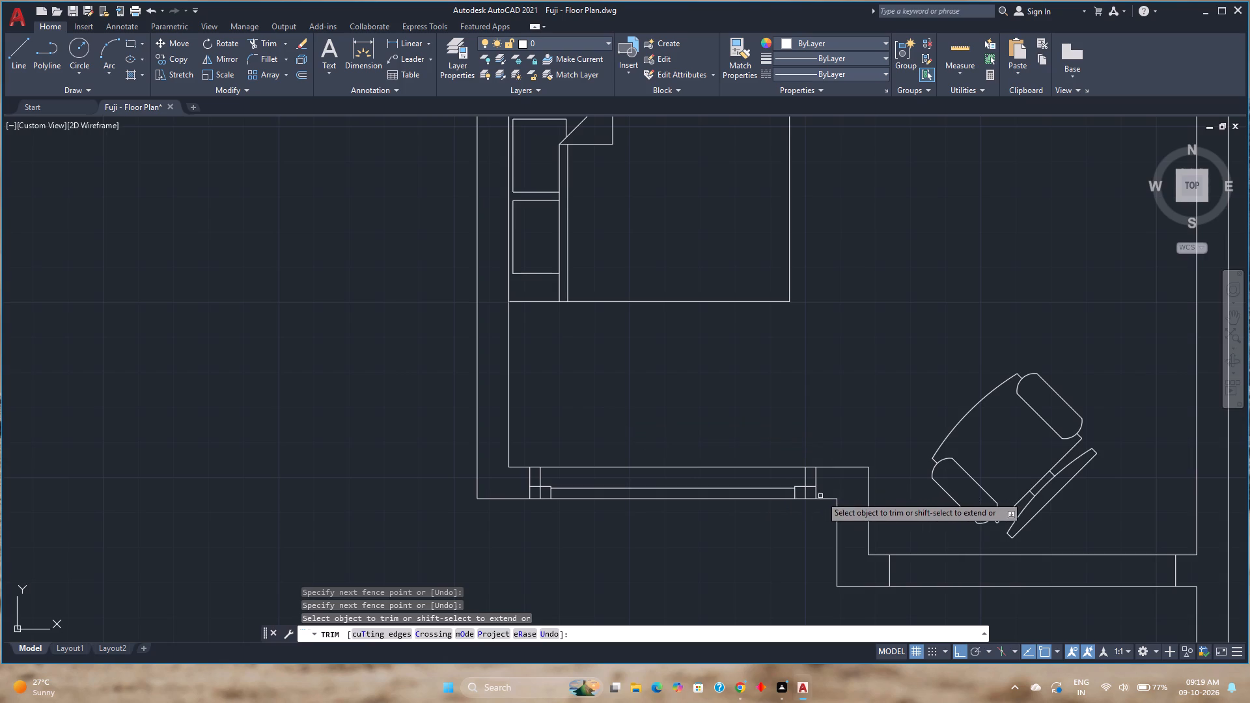
{"action": "scroll", "coordinate": [821, 496], "scroll_direction": "up", "scroll_amount": 2}
{"action": "left_click", "coordinate": [784, 466]}
{"action": "left_click", "coordinate": [792, 481]}
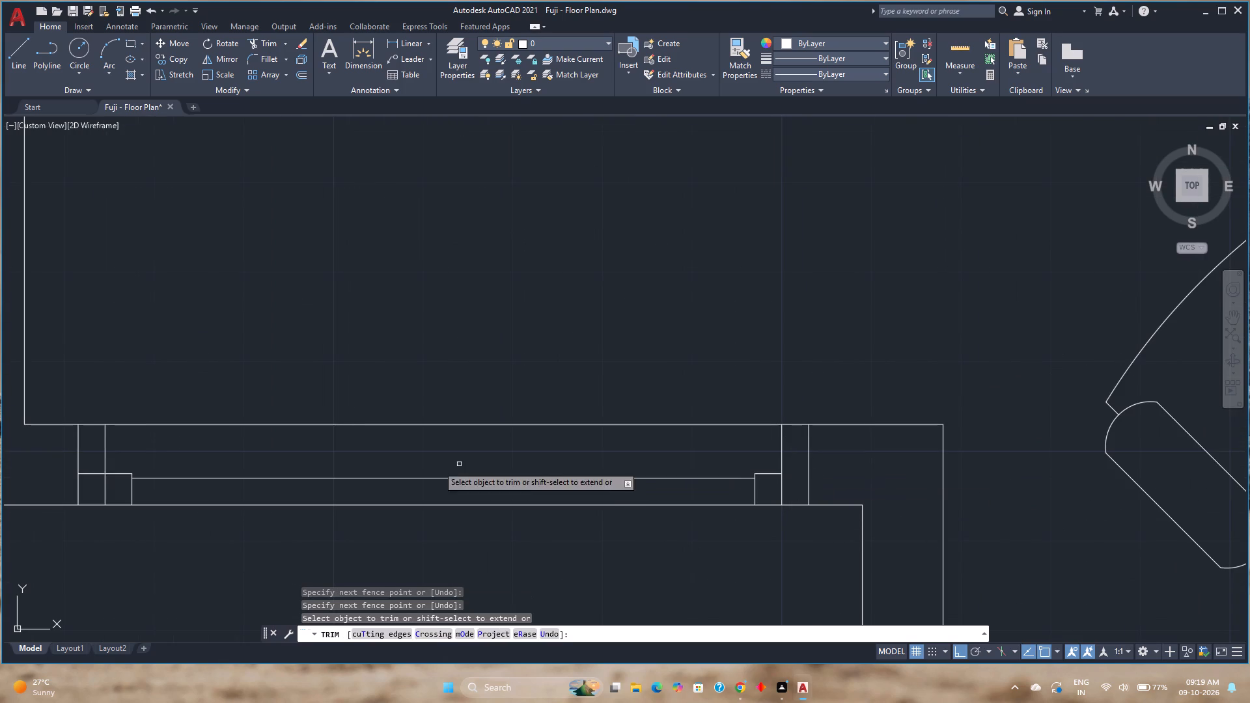
{"action": "middle_click_drag", "start_coordinate": [403, 467], "coordinate": [739, 504]}
{"action": "scroll", "coordinate": [434, 497], "scroll_direction": "up", "scroll_amount": 2}
{"action": "left_click", "coordinate": [434, 497]}
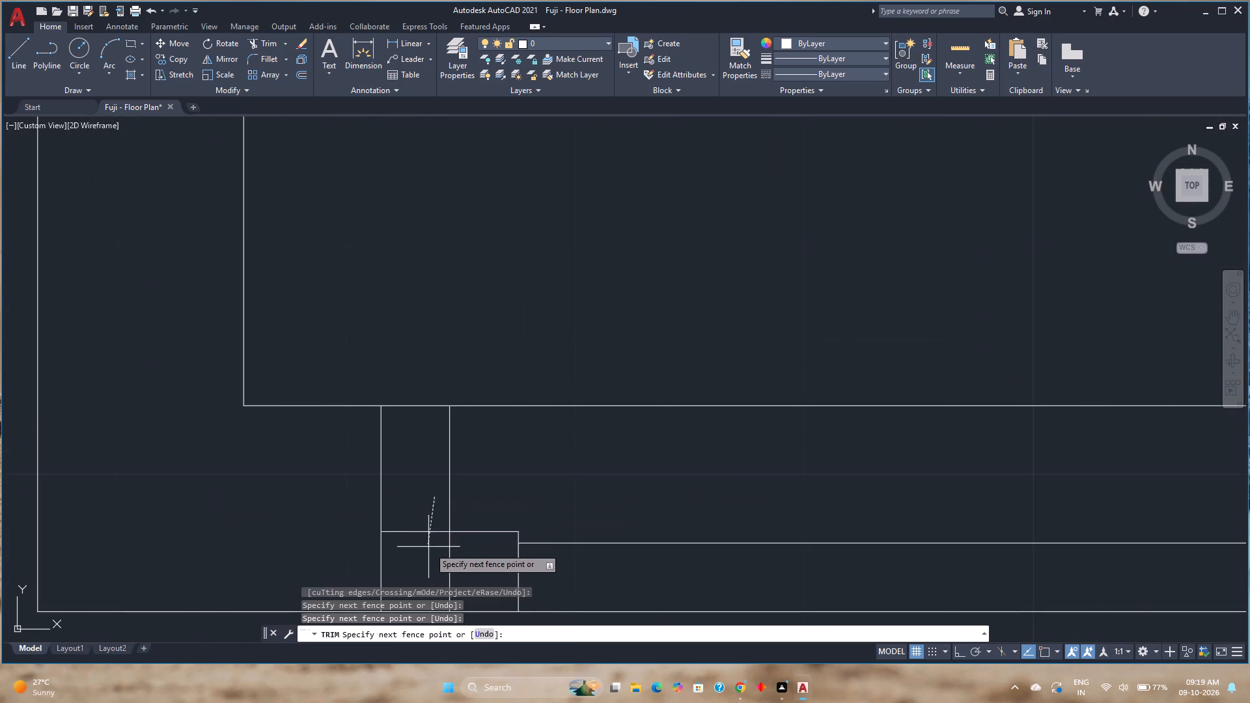
{"action": "left_click", "coordinate": [430, 553]}
{"action": "scroll", "coordinate": [424, 512], "scroll_direction": "down", "scroll_amount": 4}
{"action": "key", "text": "Escape"}
{"action": "key", "text": "space"}
{"action": "key", "text": "Escape"}
{"action": "scroll", "coordinate": [427, 499], "scroll_direction": "down", "scroll_amount": 2}
{"action": "key", "text": "Escape"}
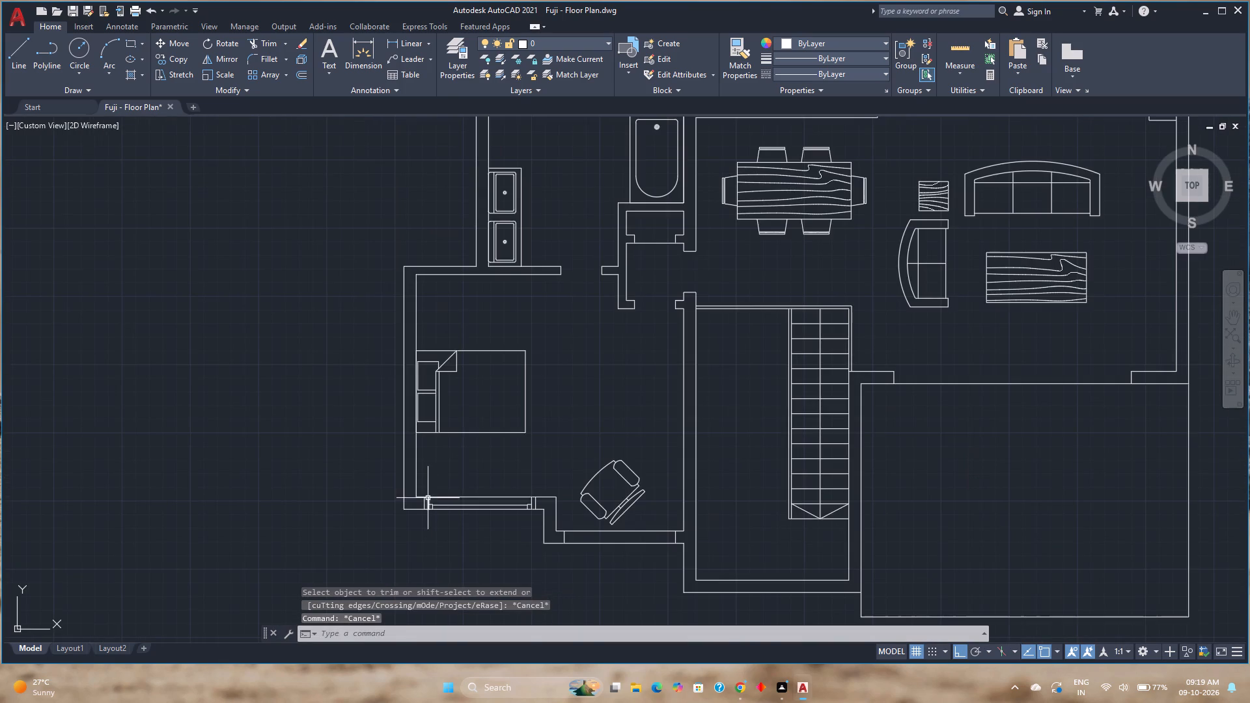
Save the floor plan drawing.
{"action": "scroll", "coordinate": [509, 471], "scroll_direction": "down", "scroll_amount": 1}
{"action": "middle_click_drag", "start_coordinate": [510, 471], "coordinate": [490, 467]}
{"action": "key", "text": "ctrl+s"}
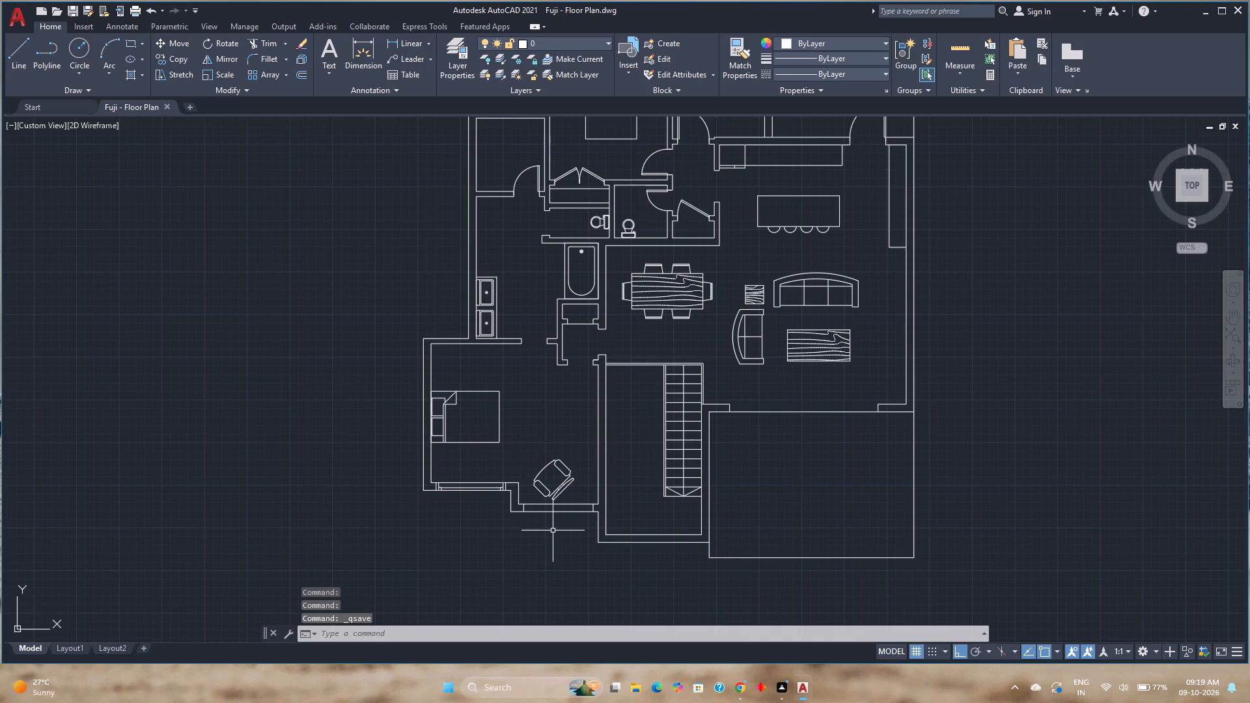
Offset both end lines of the bedroom window below the armchair inward by 3".
{"action": "scroll", "coordinate": [552, 525], "scroll_direction": "up", "scroll_amount": 4}
{"action": "middle_click_drag", "start_coordinate": [538, 480], "coordinate": [734, 526]}
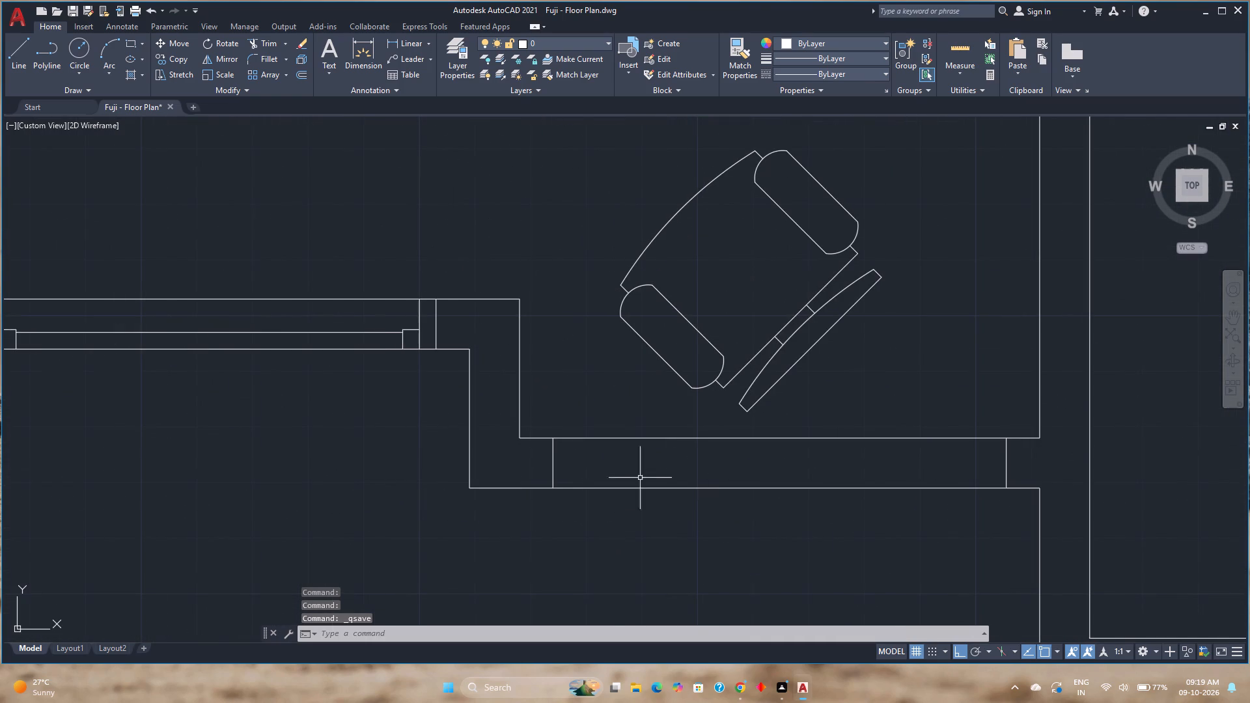
{"action": "scroll", "coordinate": [618, 475], "scroll_direction": "down", "scroll_amount": 2}
{"action": "scroll", "coordinate": [689, 469], "scroll_direction": "up", "scroll_amount": 3}
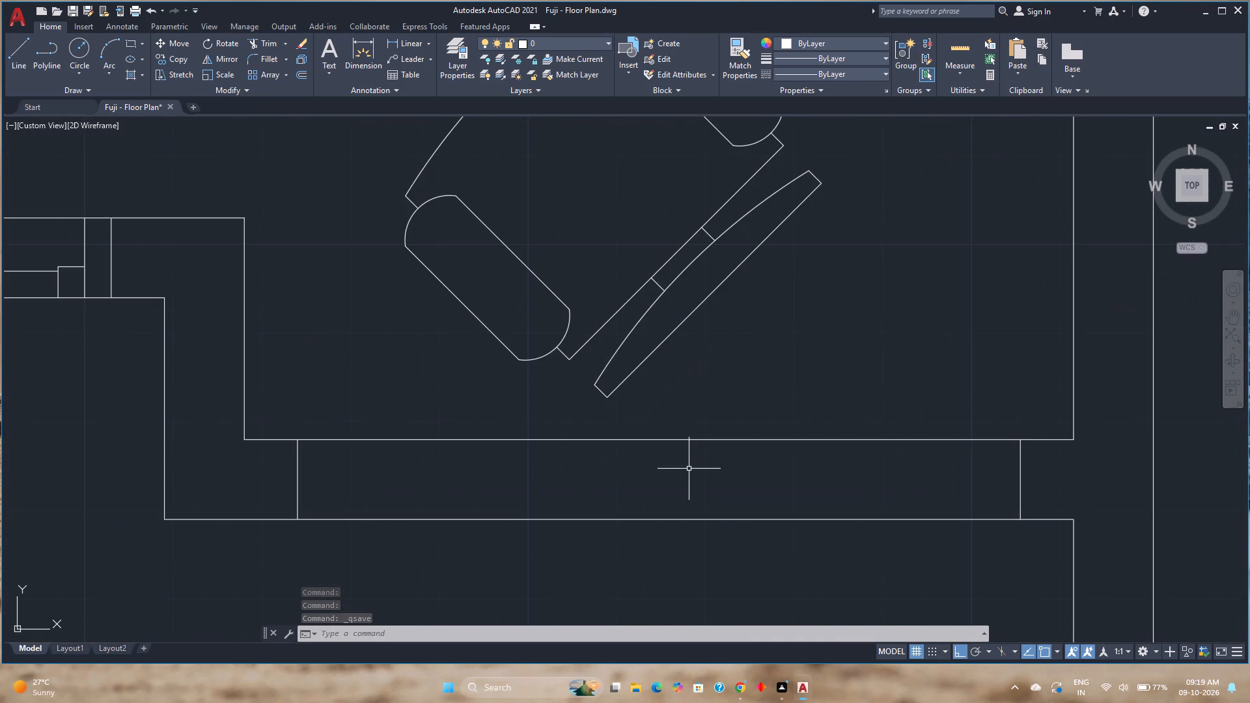
{"action": "scroll", "coordinate": [689, 469], "scroll_direction": "down", "scroll_amount": 1}
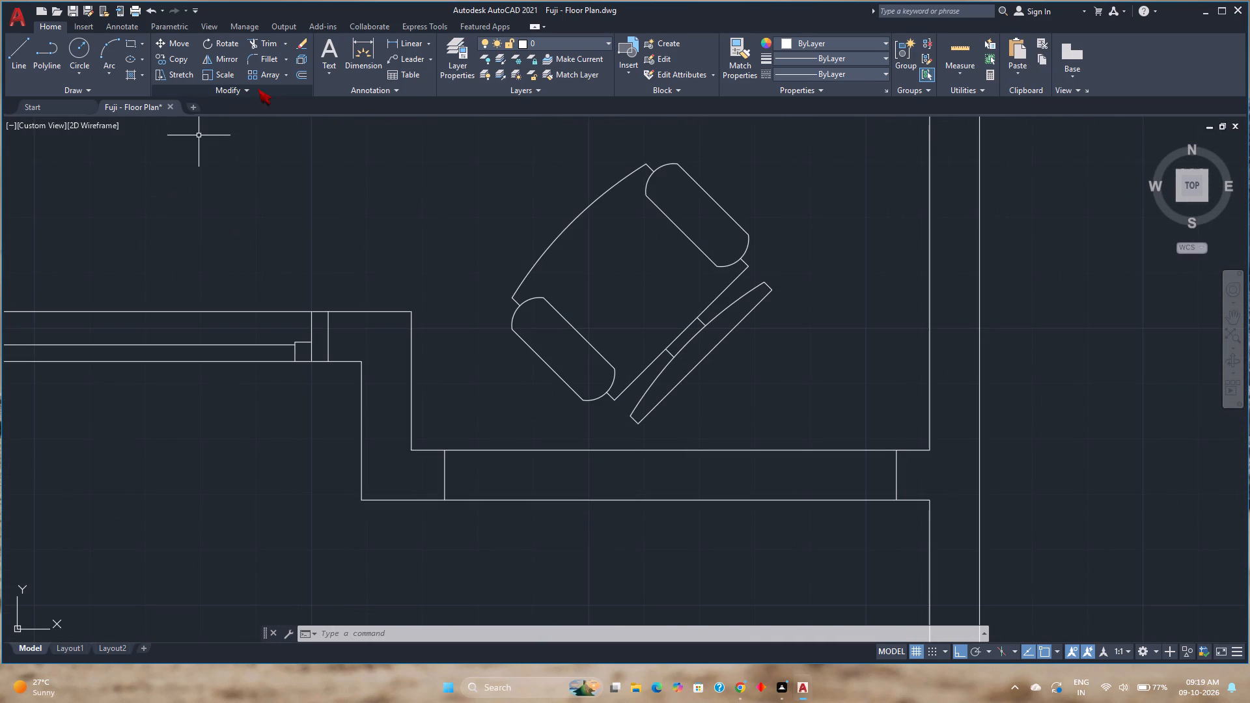
{"action": "left_click", "coordinate": [303, 76]}
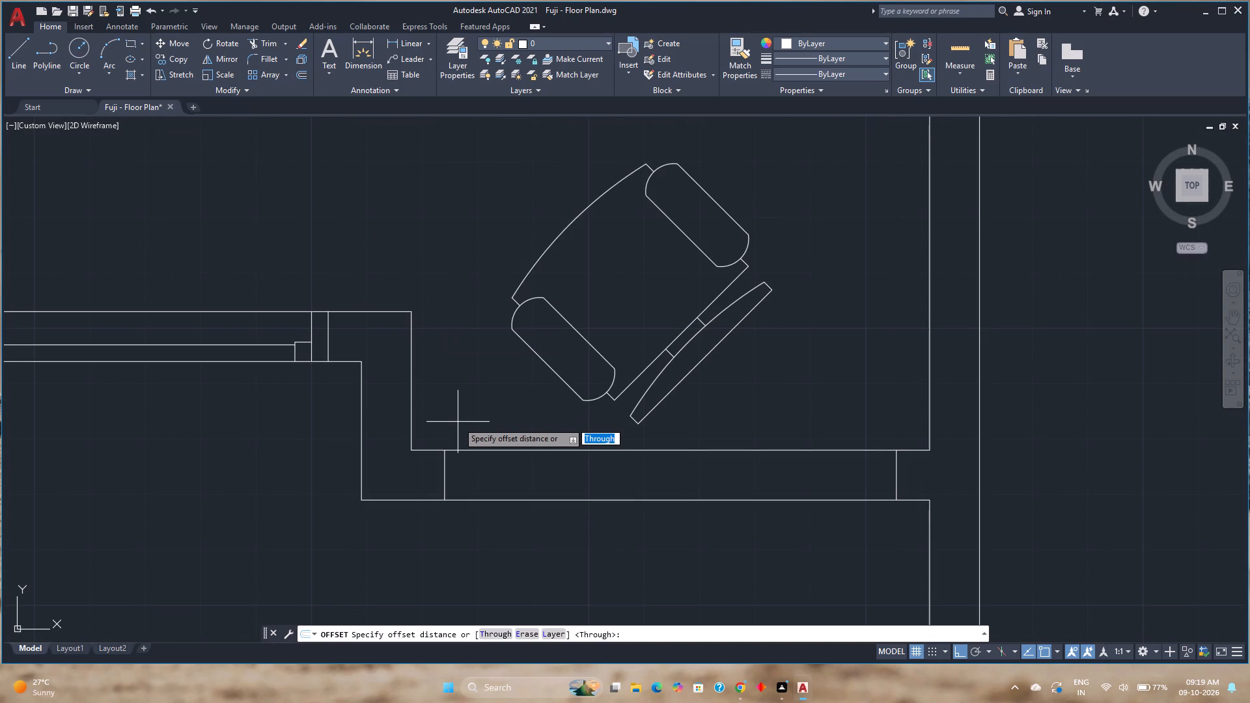
{"action": "key", "text": "3"}
{"action": "key", "text": "Return"}
{"action": "left_click", "coordinate": [445, 471]}
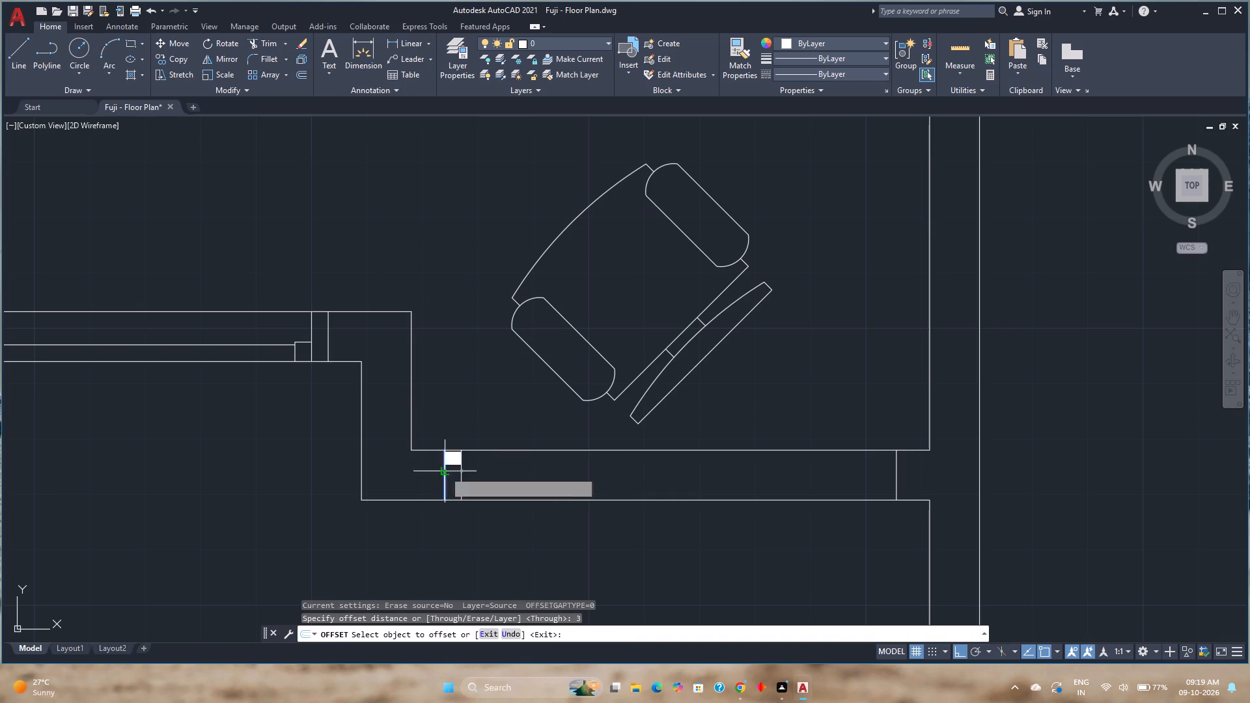
{"action": "left_click", "coordinate": [514, 471]}
{"action": "left_click", "coordinate": [897, 473]}
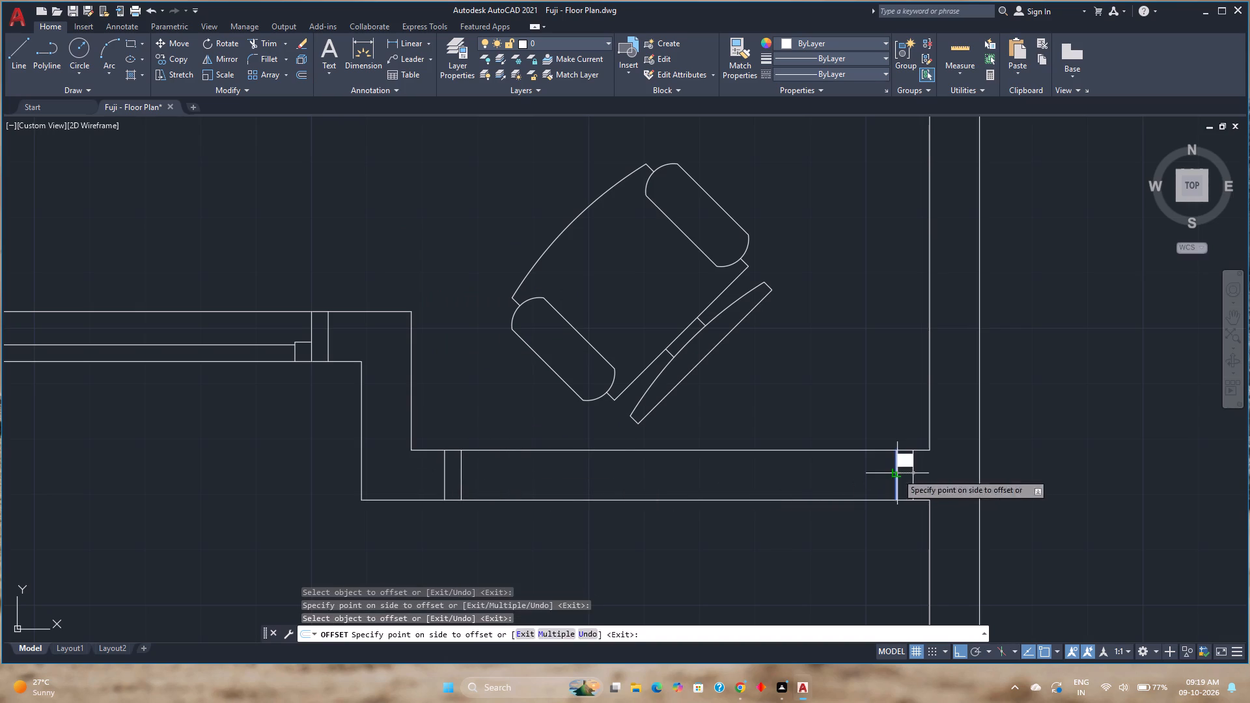
{"action": "left_click", "coordinate": [712, 471]}
Offset the wall's inner line 3" outward across this window, and offset the resulting line another 3".
{"action": "left_click", "coordinate": [706, 450]}
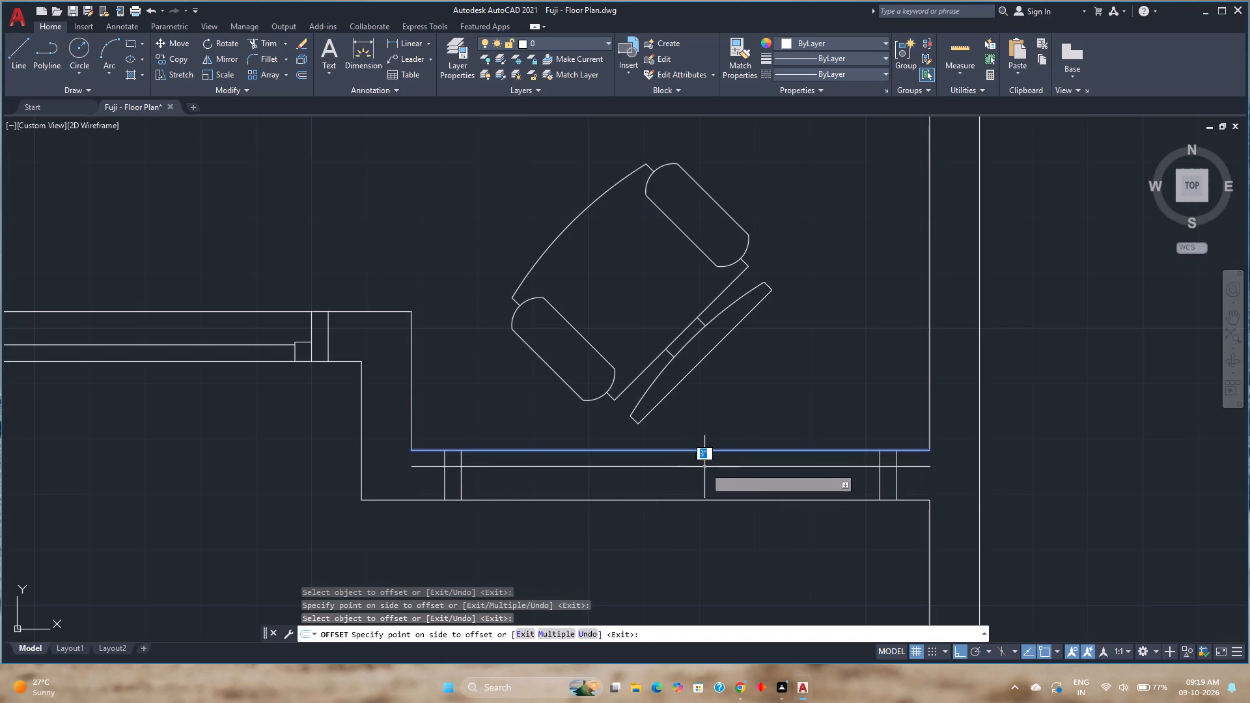
{"action": "left_click", "coordinate": [704, 467]}
{"action": "left_click", "coordinate": [706, 465]}
{"action": "left_click", "coordinate": [708, 480]}
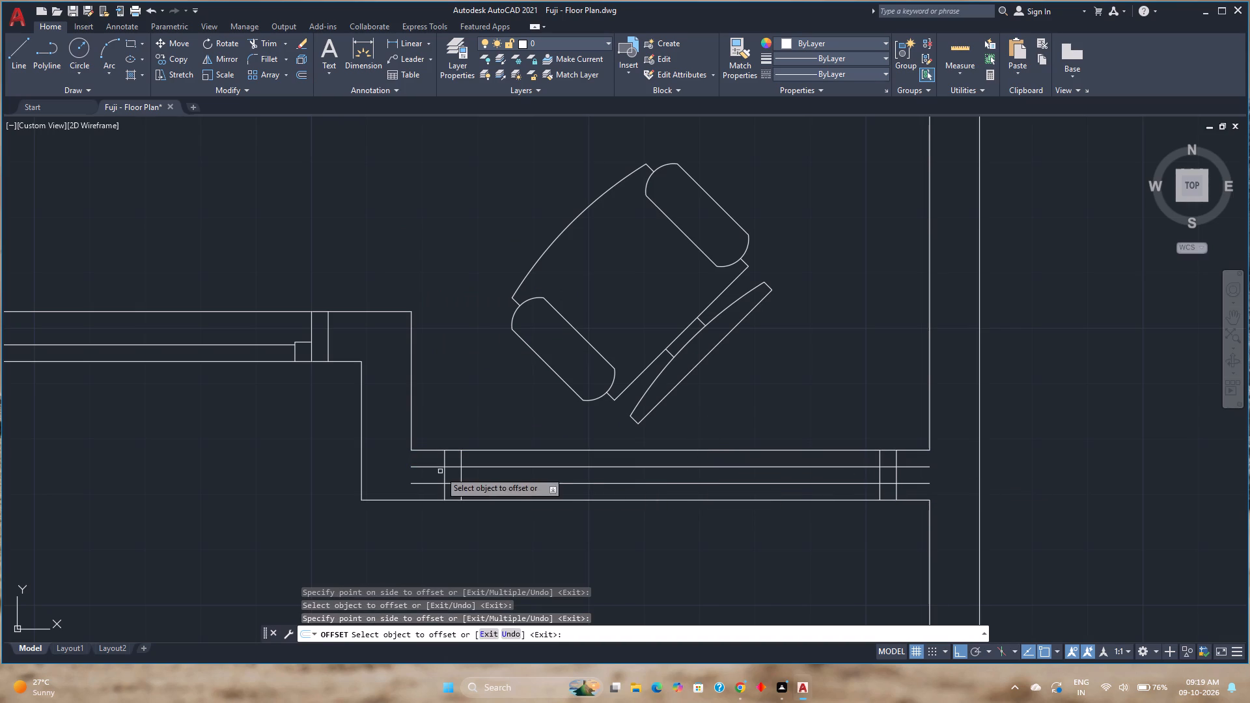
{"action": "key", "text": "Escape"}
Copy the window's west inner frame line to the middle of the window opening.
{"action": "key", "text": "t"}
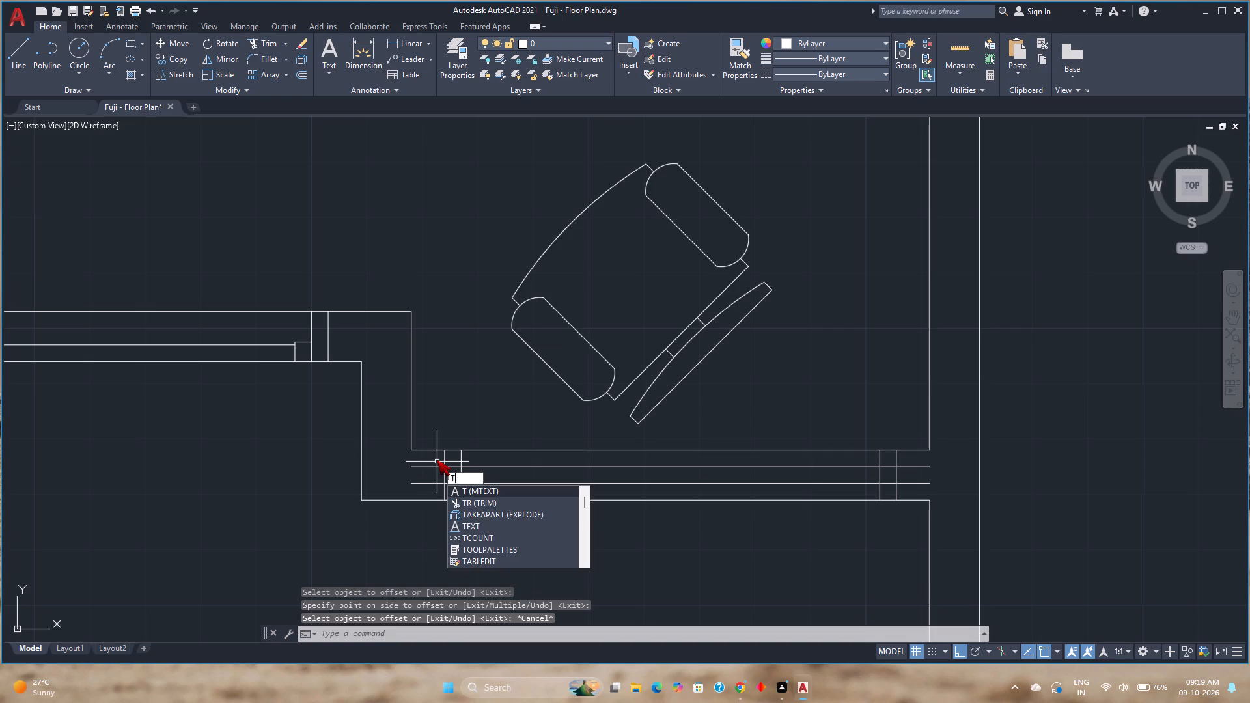
{"action": "key", "text": "Escape"}
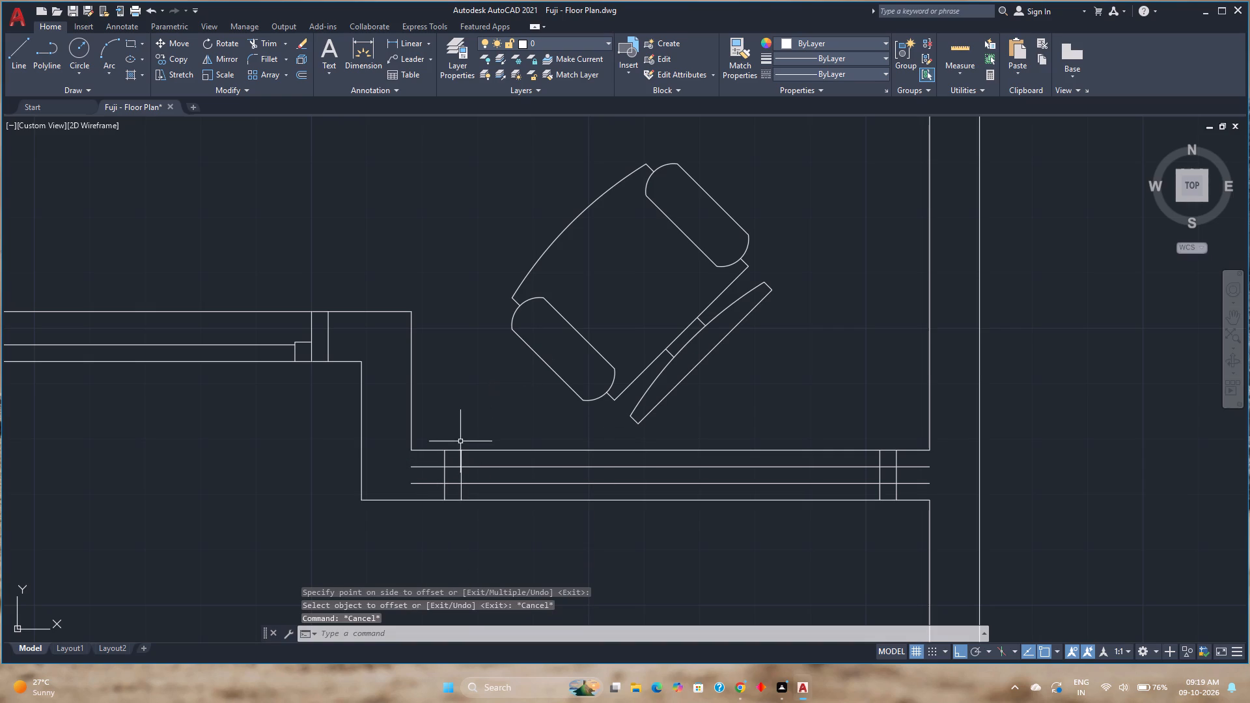
{"action": "left_click", "coordinate": [461, 458]}
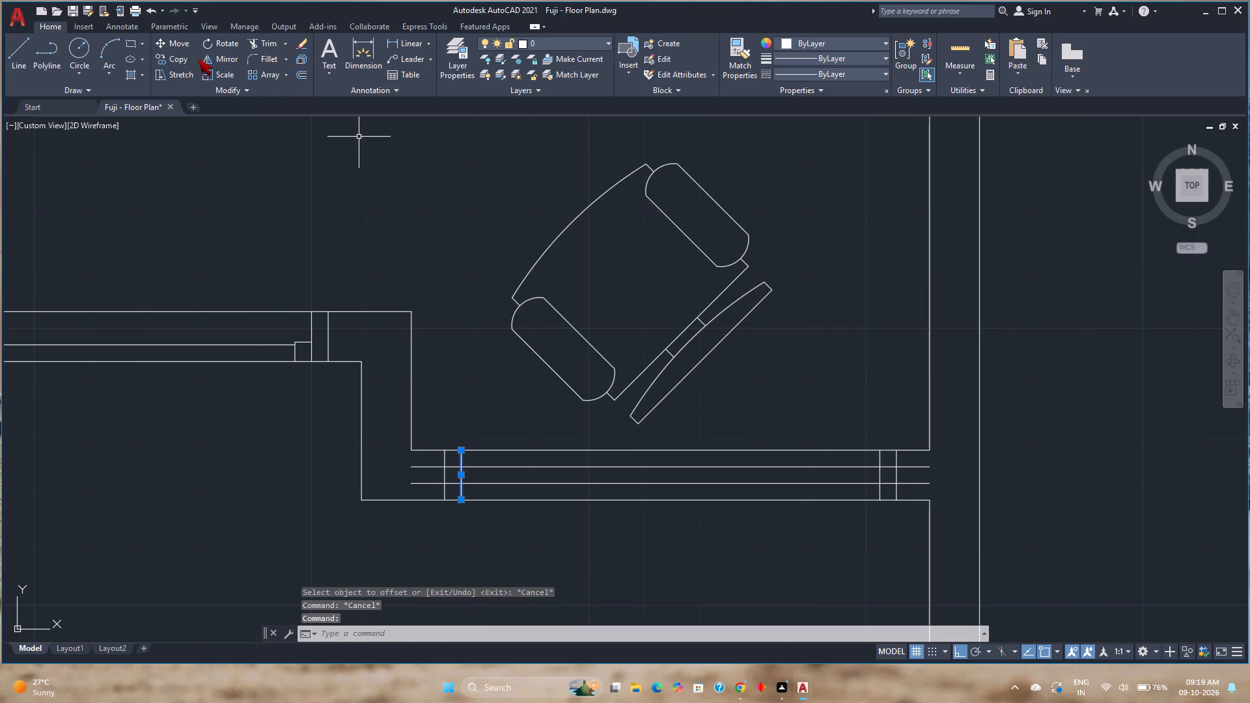
{"action": "left_click", "coordinate": [187, 58]}
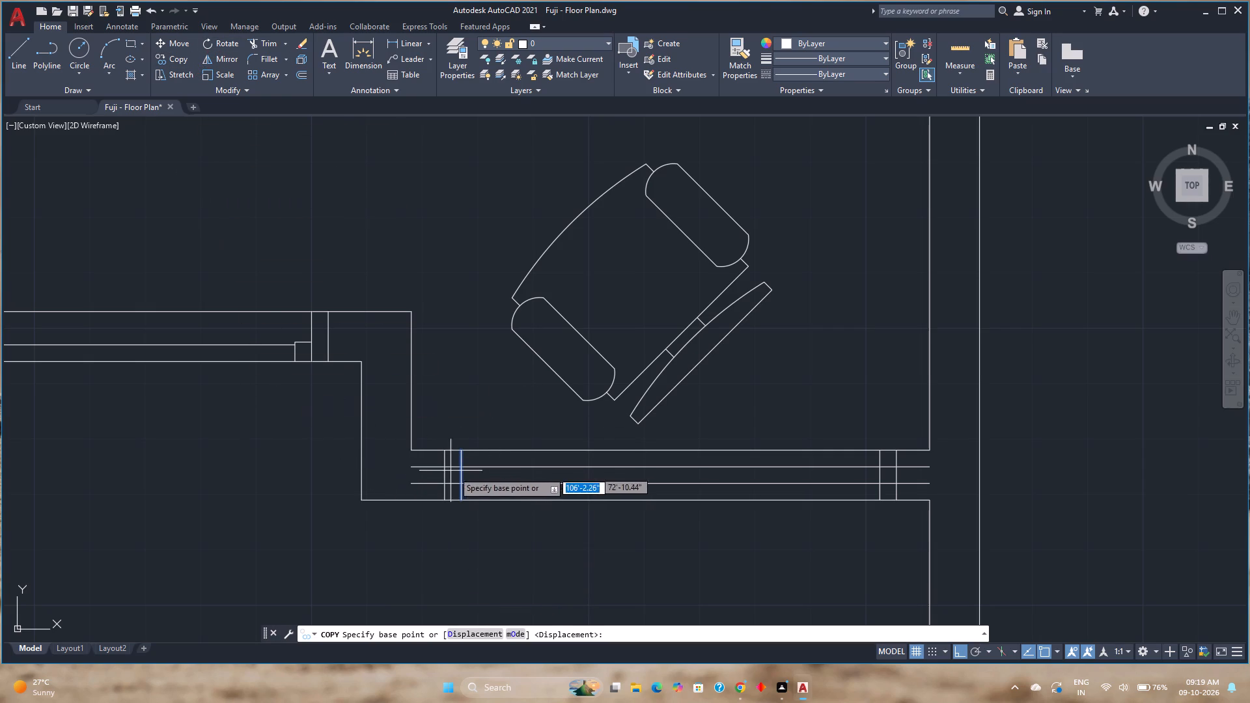
{"action": "left_click", "coordinate": [464, 468]}
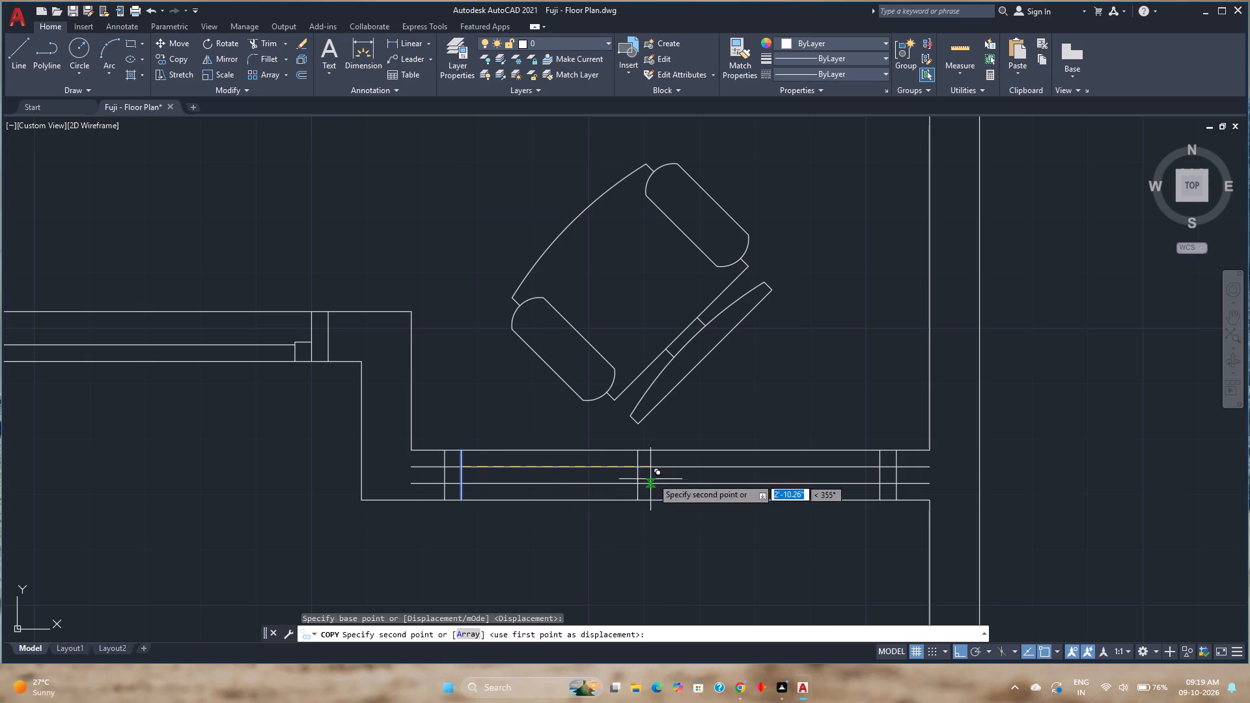
{"action": "left_click", "coordinate": [668, 467]}
{"action": "key", "text": "Escape"}
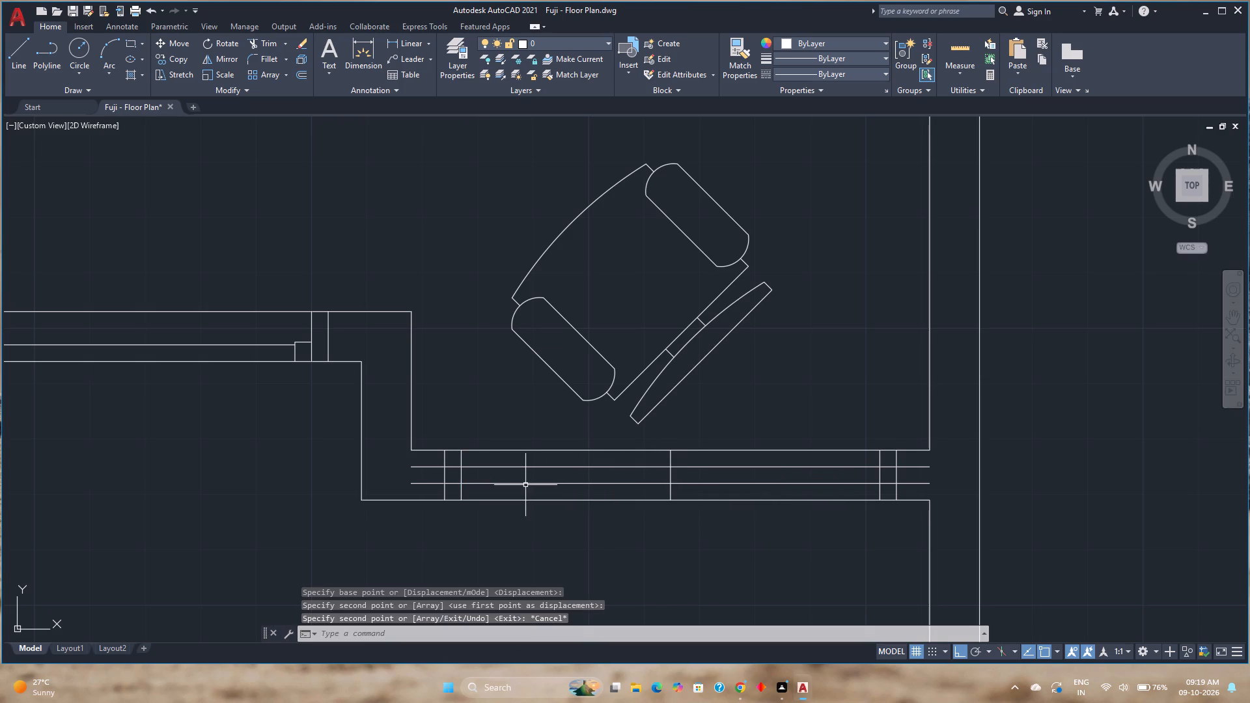
Trim both lengthwise lines beyond the window's west end and the lower one between the west inner frame line and the middle line.
{"action": "key", "text": "t"}
{"action": "key", "text": "r"}
{"action": "key", "text": "Return"}
{"action": "scroll", "coordinate": [426, 475], "scroll_direction": "up", "scroll_amount": 2}
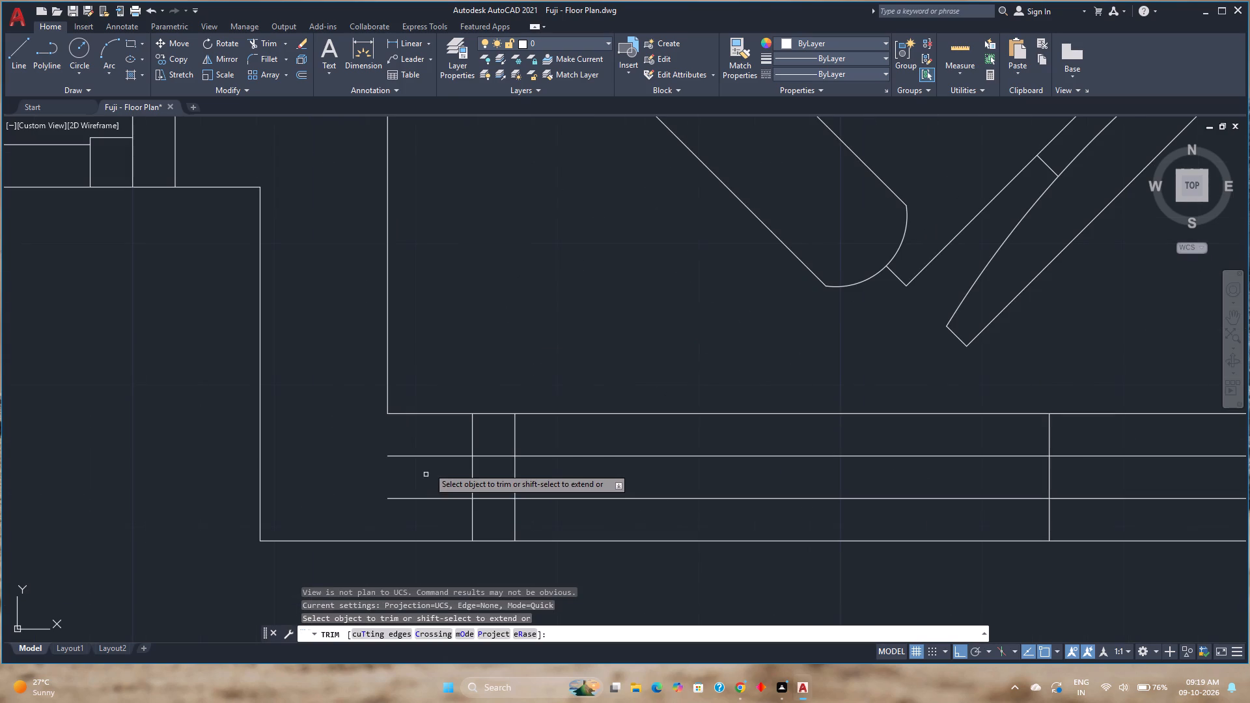
{"action": "left_click_drag", "start_coordinate": [437, 448], "coordinate": [445, 506]}
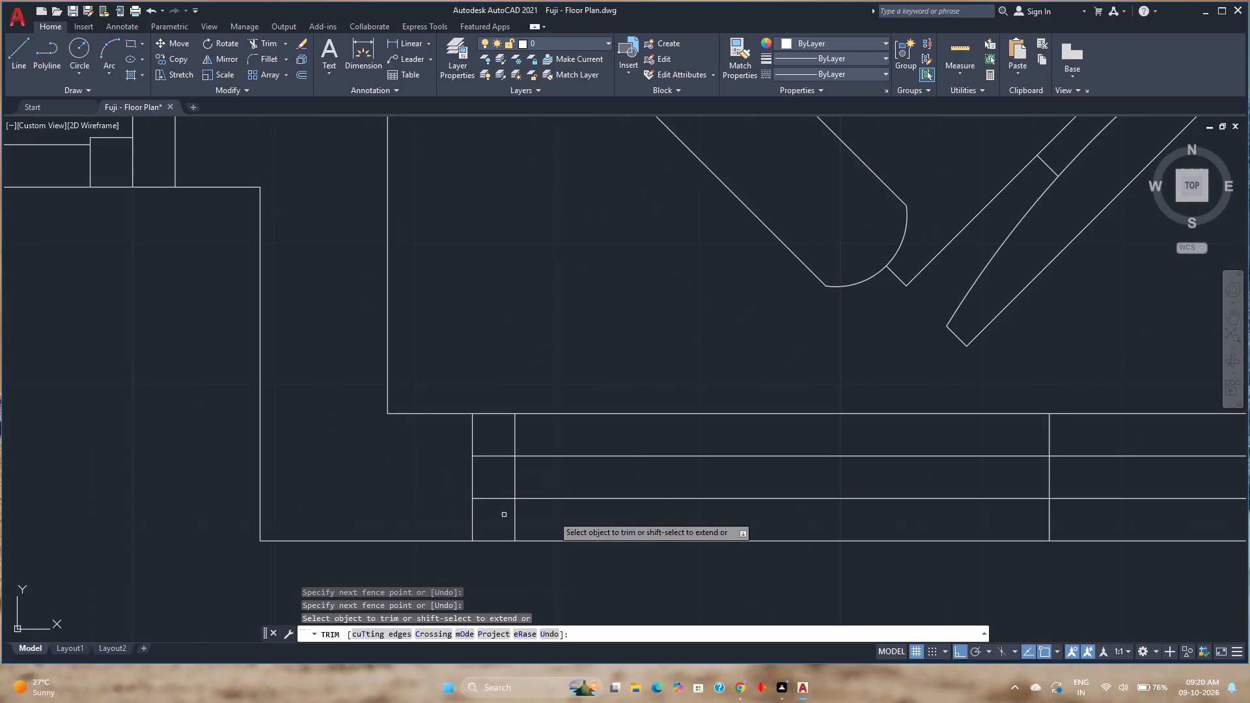
{"action": "left_click", "coordinate": [735, 488]}
{"action": "left_click", "coordinate": [738, 508]}
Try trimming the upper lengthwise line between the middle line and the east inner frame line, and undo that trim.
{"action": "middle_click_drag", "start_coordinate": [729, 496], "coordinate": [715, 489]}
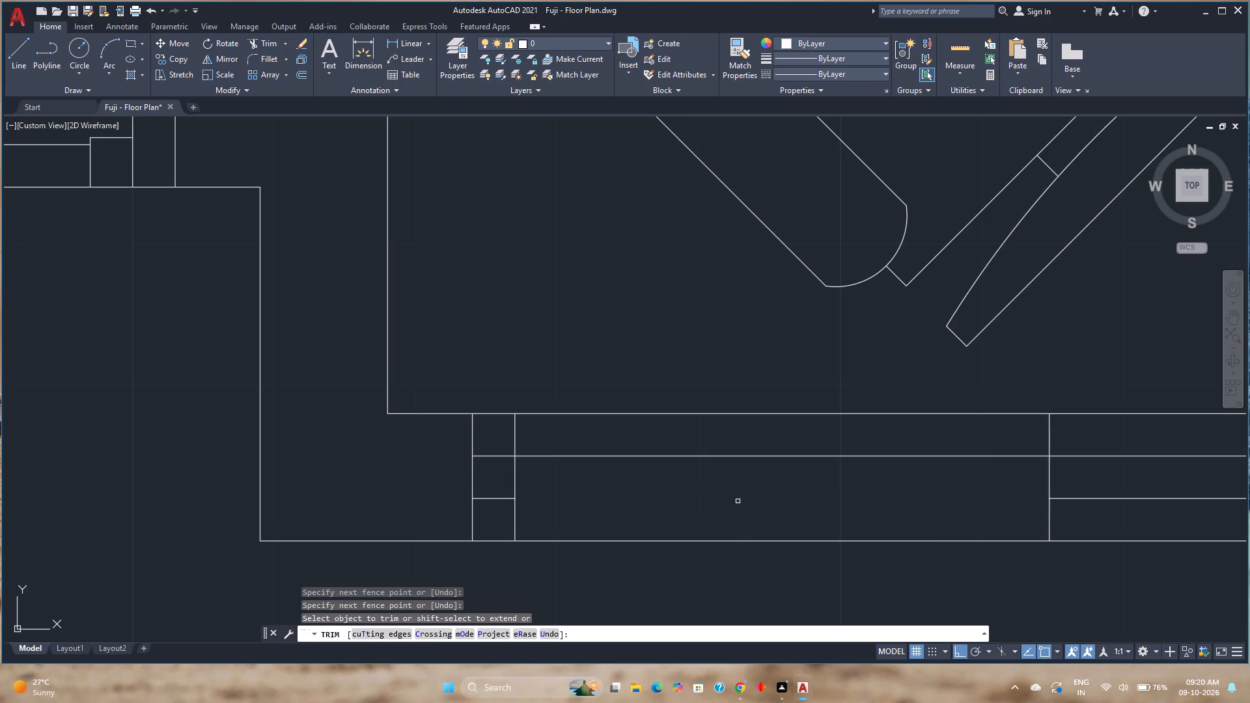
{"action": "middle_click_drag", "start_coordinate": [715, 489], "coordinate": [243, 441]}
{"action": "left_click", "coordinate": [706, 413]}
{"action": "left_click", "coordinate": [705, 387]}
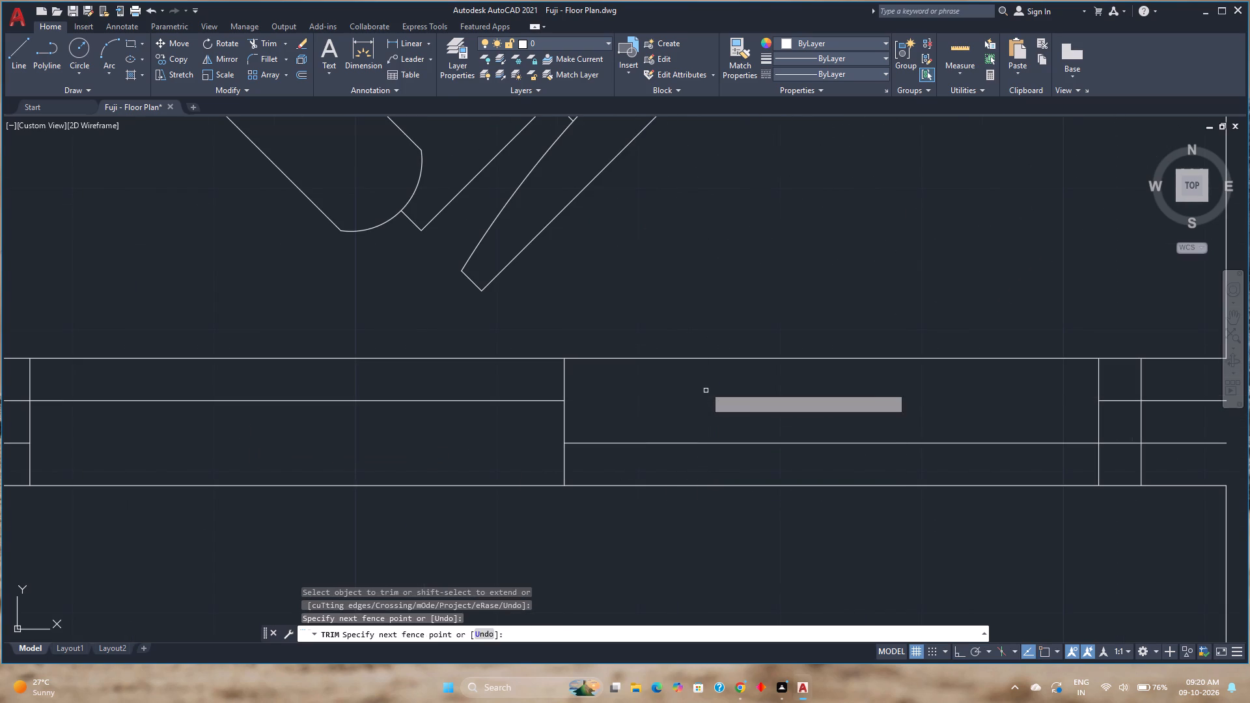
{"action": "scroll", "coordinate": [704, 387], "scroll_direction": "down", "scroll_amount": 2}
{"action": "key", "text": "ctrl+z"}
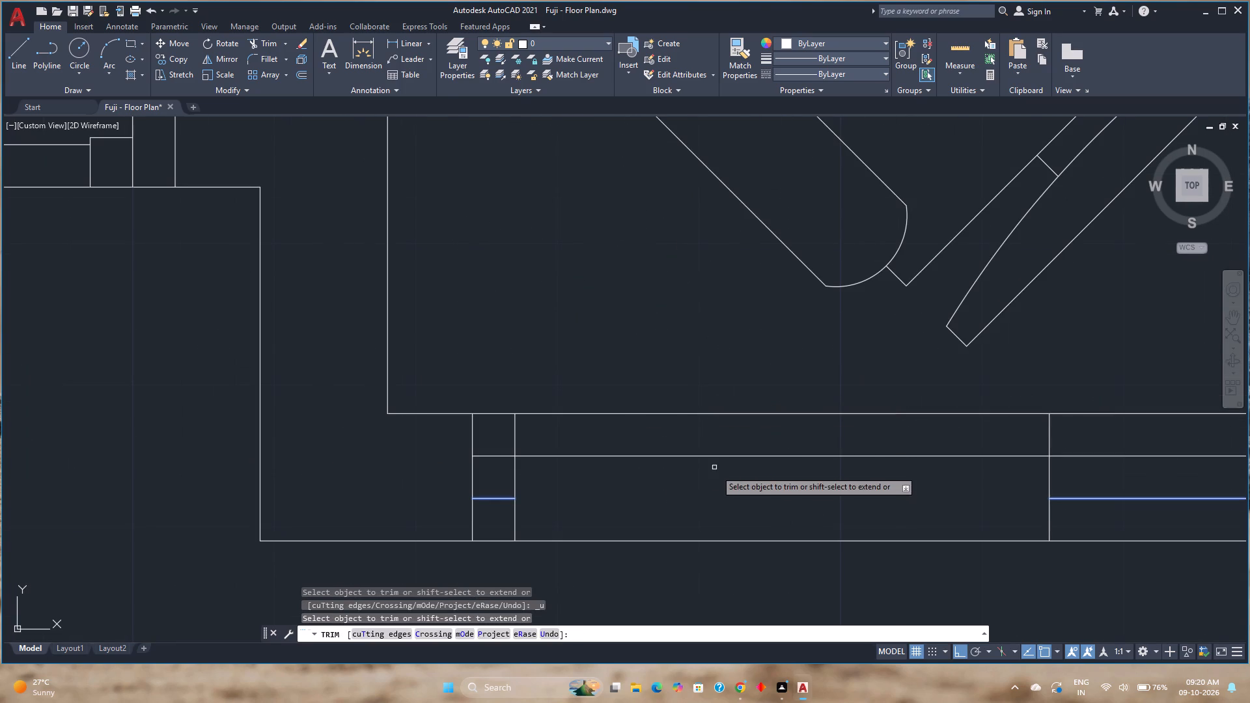
Trim the lower lengthwise line out of the window's west frame, between its two frame lines.
{"action": "scroll", "coordinate": [718, 474], "scroll_direction": "down", "scroll_amount": 1}
{"action": "middle_click_drag", "start_coordinate": [718, 474], "coordinate": [671, 465]}
{"action": "scroll", "coordinate": [544, 473], "scroll_direction": "up", "scroll_amount": 1}
{"action": "left_click", "coordinate": [525, 469]}
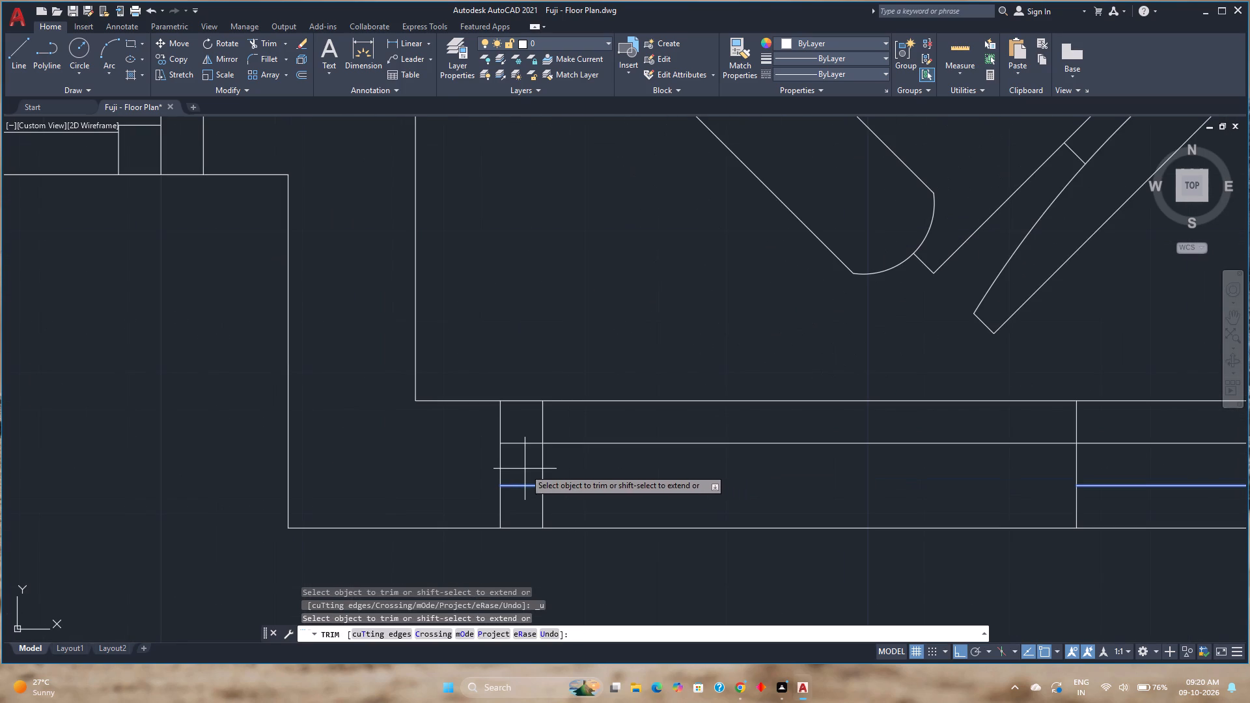
{"action": "left_click", "coordinate": [527, 517]}
Trim the lower lengthwise line out of the window's east frame, and trim both lengthwise lines beyond the frame's east side.
{"action": "scroll", "coordinate": [652, 473], "scroll_direction": "down", "scroll_amount": 1}
{"action": "middle_click_drag", "start_coordinate": [652, 473], "coordinate": [334, 443]}
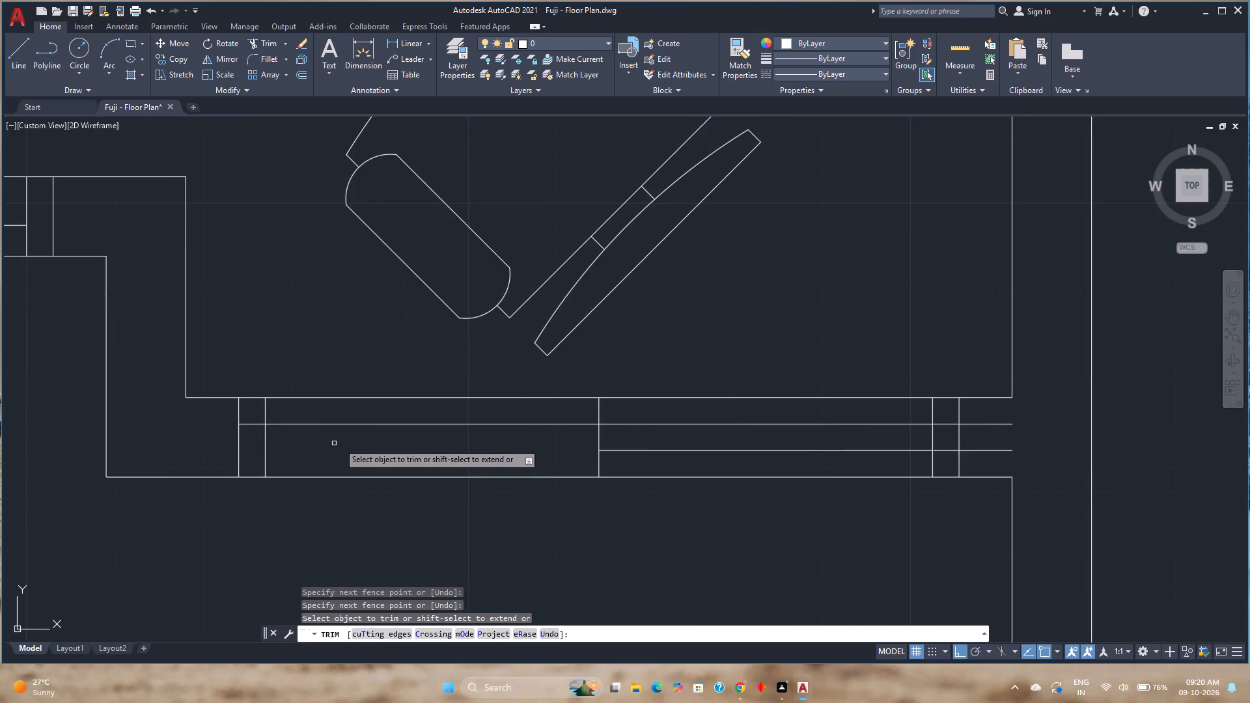
{"action": "scroll", "coordinate": [374, 446], "scroll_direction": "down", "scroll_amount": 1}
{"action": "scroll", "coordinate": [762, 452], "scroll_direction": "up", "scroll_amount": 1}
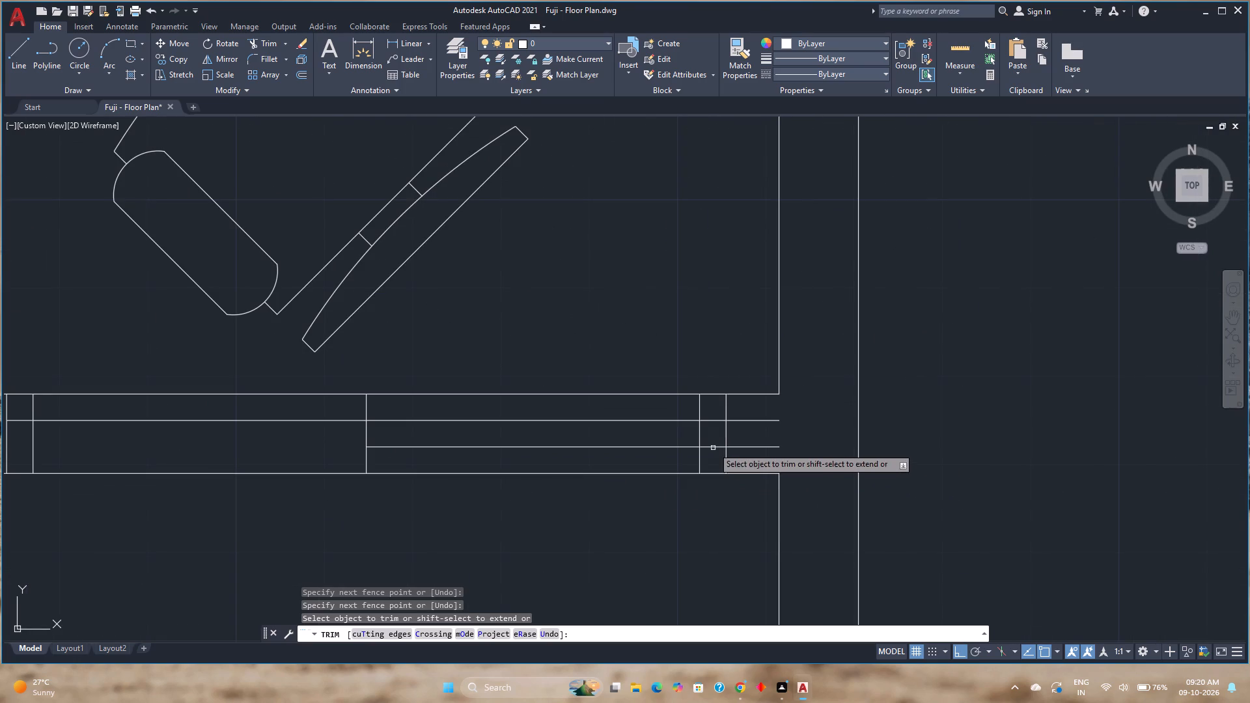
{"action": "left_click", "coordinate": [715, 437]}
{"action": "left_click", "coordinate": [716, 455]}
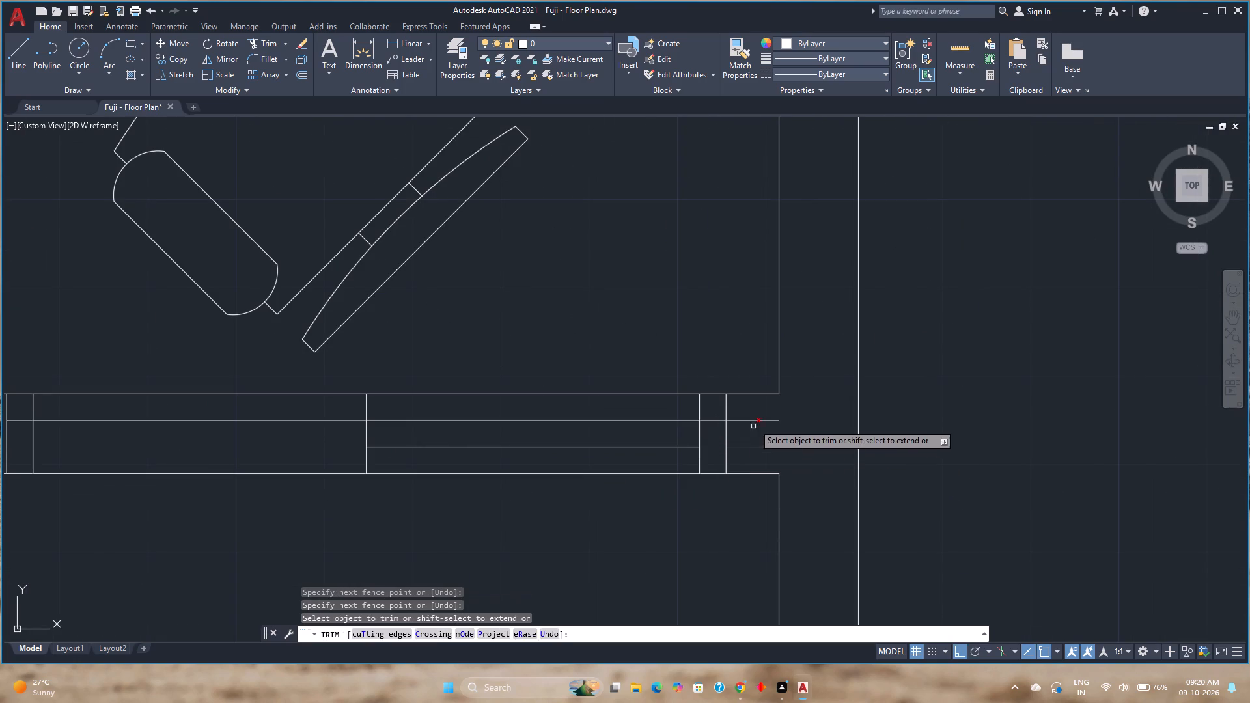
{"action": "left_click", "coordinate": [758, 412]}
{"action": "left_click", "coordinate": [755, 460]}
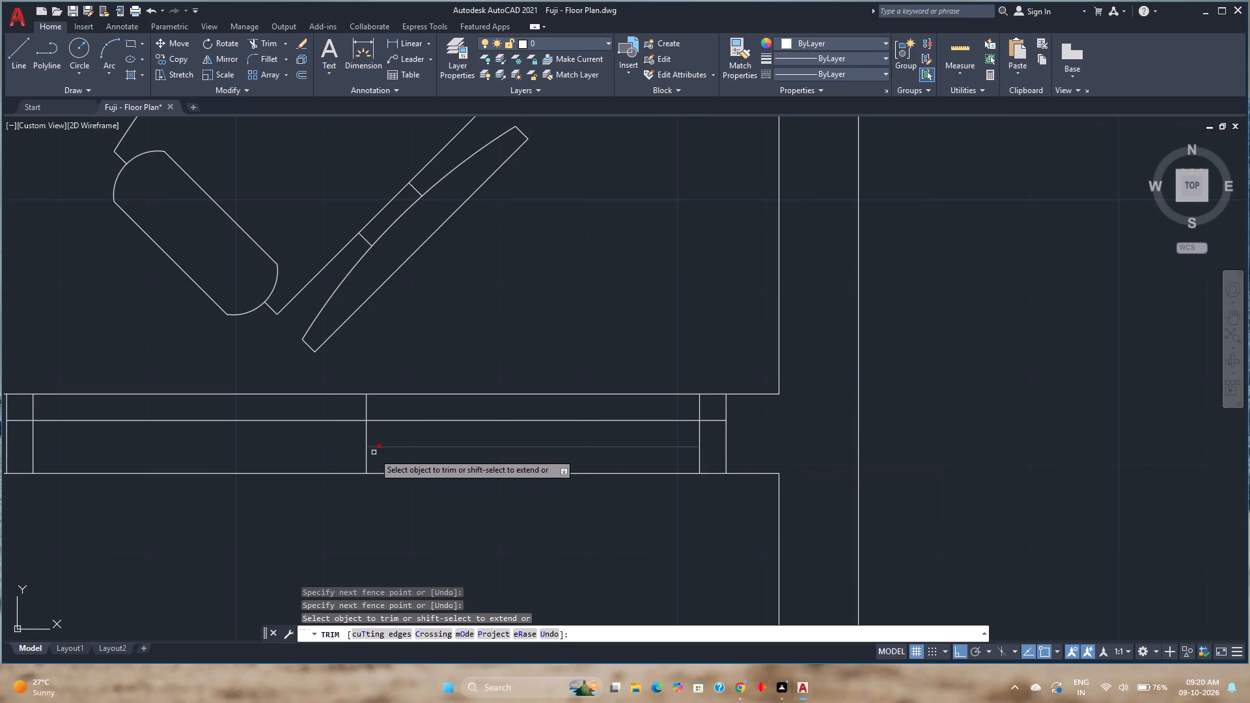
Trim the portion of the window's middle line that extends south of the lower lengthwise line, and end the trimming.
{"action": "left_click", "coordinate": [378, 460]}
{"action": "left_click", "coordinate": [347, 460]}
{"action": "scroll", "coordinate": [502, 471], "scroll_direction": "down", "scroll_amount": 2}
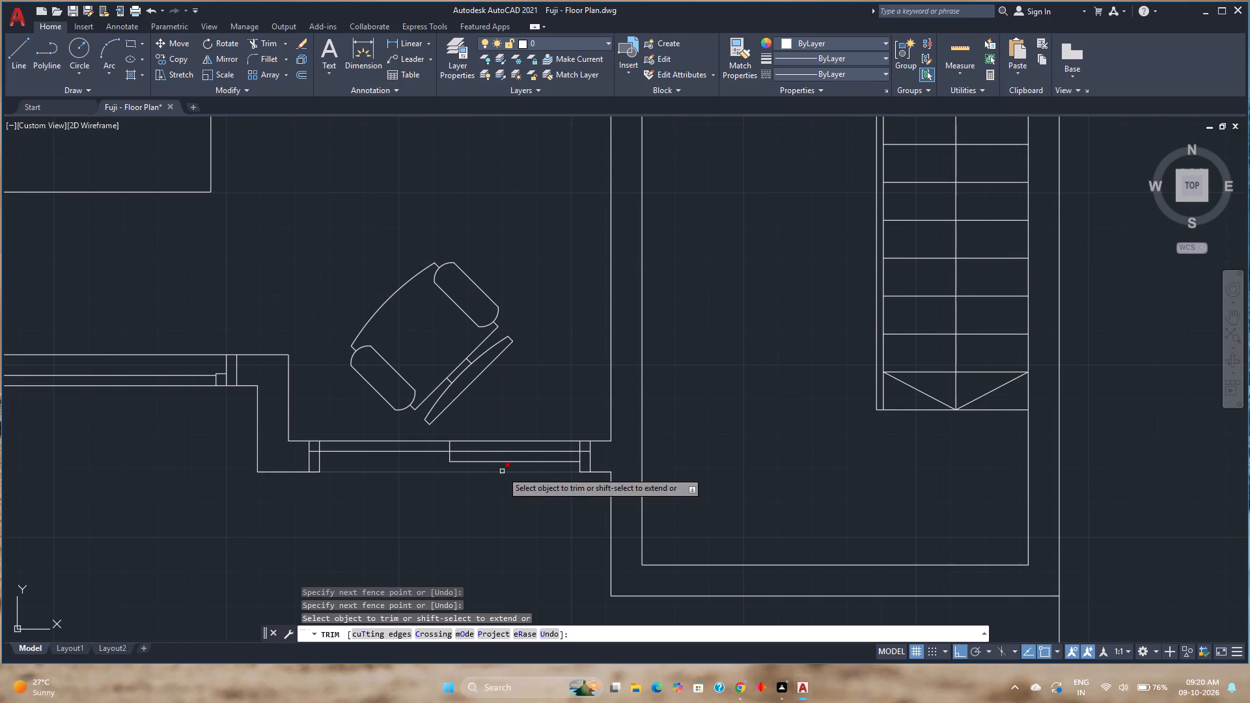
{"action": "key", "text": "space"}
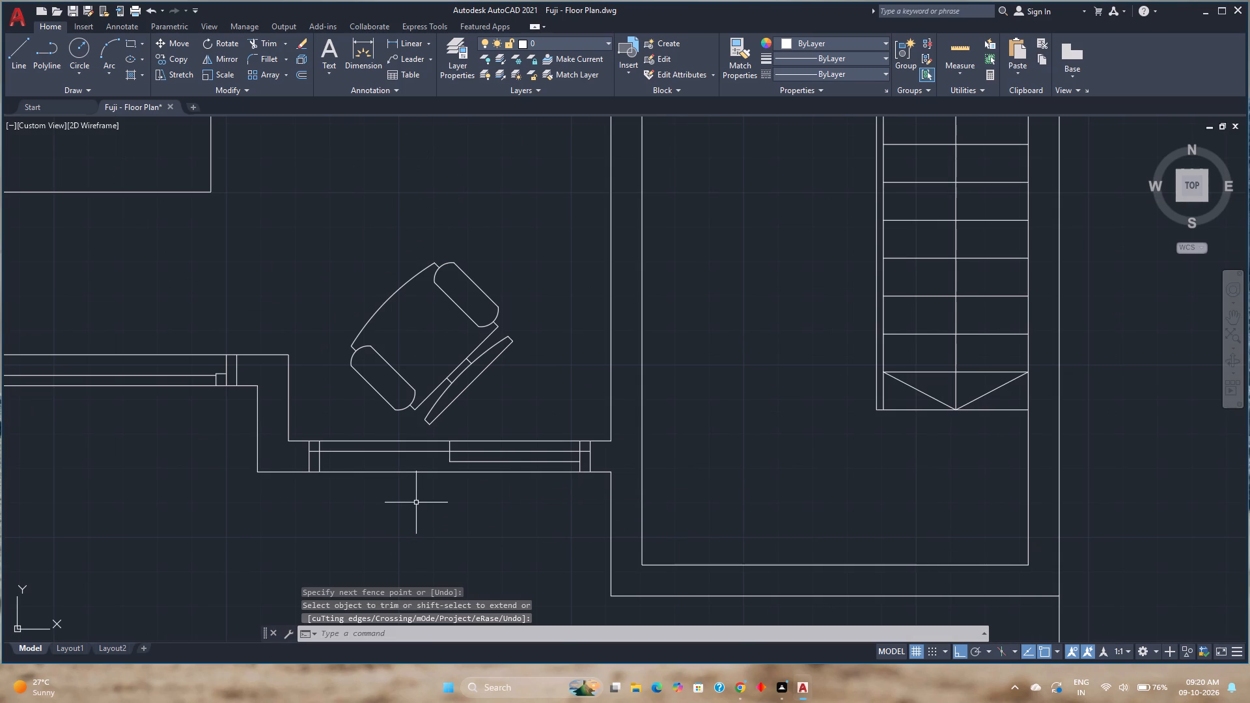
{"action": "key", "text": "Escape"}
Save the drawing.
{"action": "scroll", "coordinate": [422, 491], "scroll_direction": "down", "scroll_amount": 1}
{"action": "middle_click_drag", "start_coordinate": [422, 491], "coordinate": [460, 489]}
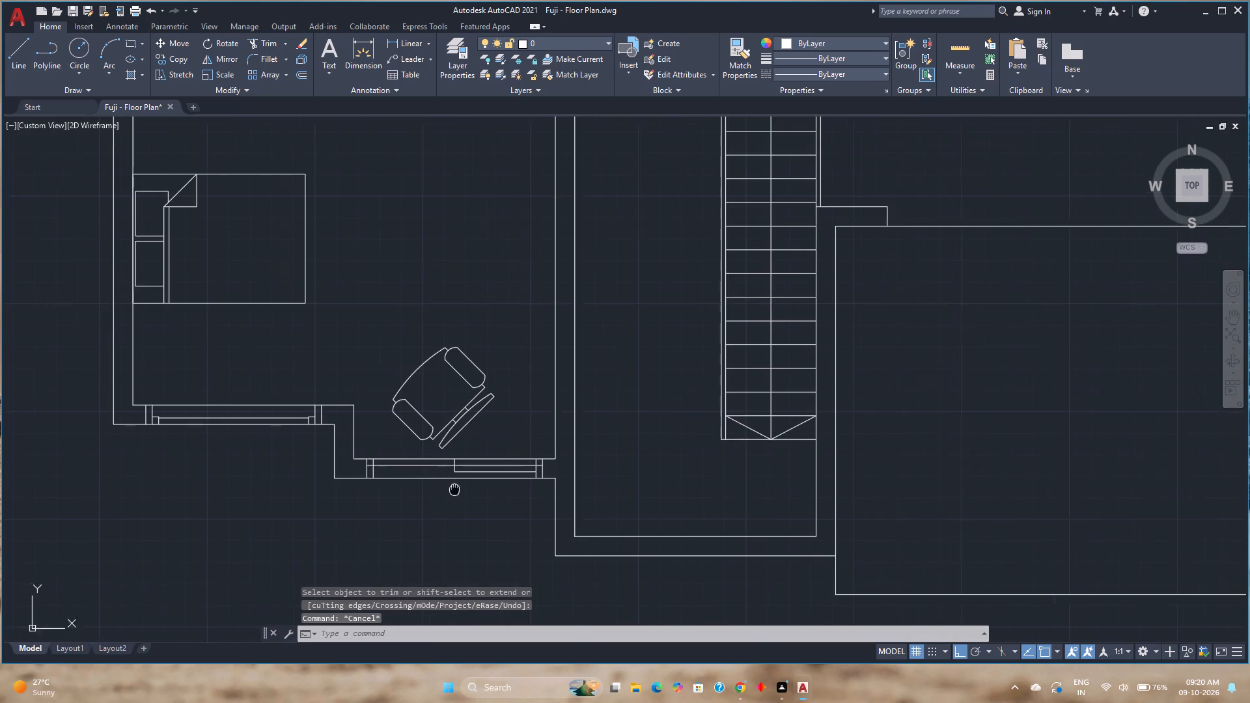
{"action": "middle_click_drag", "start_coordinate": [460, 489], "coordinate": [539, 494]}
{"action": "scroll", "coordinate": [547, 490], "scroll_direction": "up", "scroll_amount": 2}
{"action": "scroll", "coordinate": [547, 490], "scroll_direction": "down", "scroll_amount": 1}
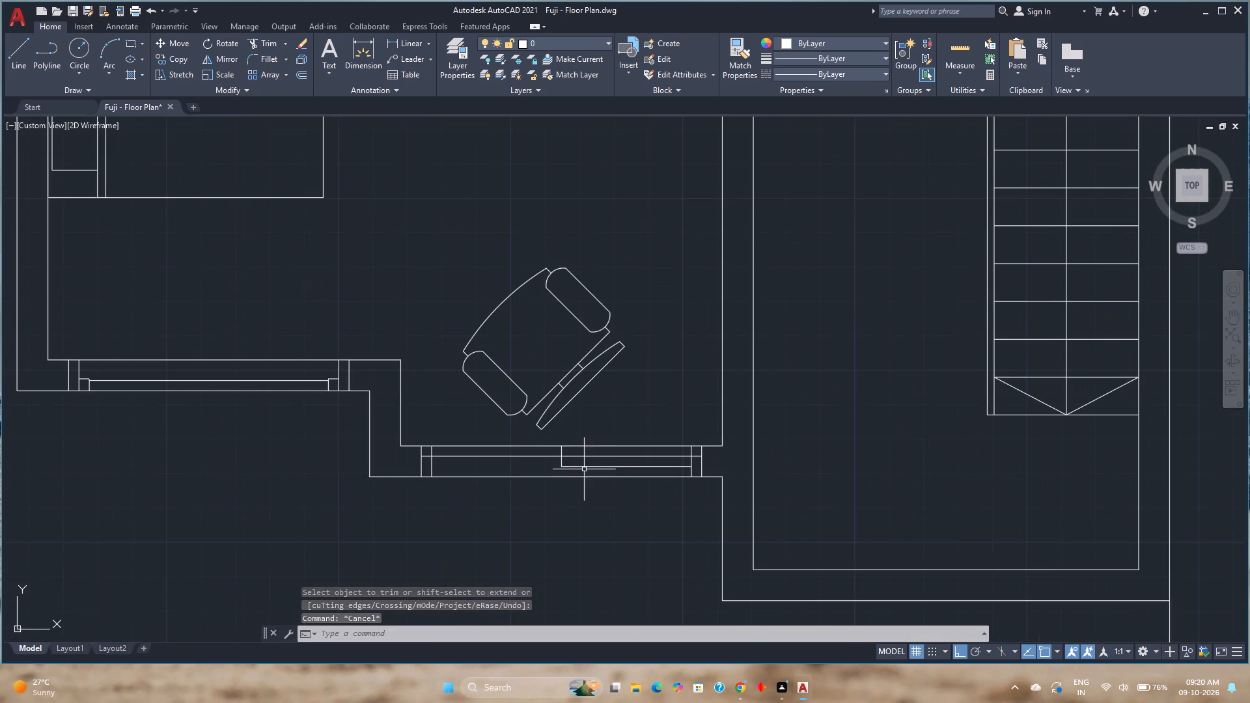
{"action": "scroll", "coordinate": [584, 469], "scroll_direction": "down", "scroll_amount": 1}
{"action": "key", "text": "ctrl+s"}
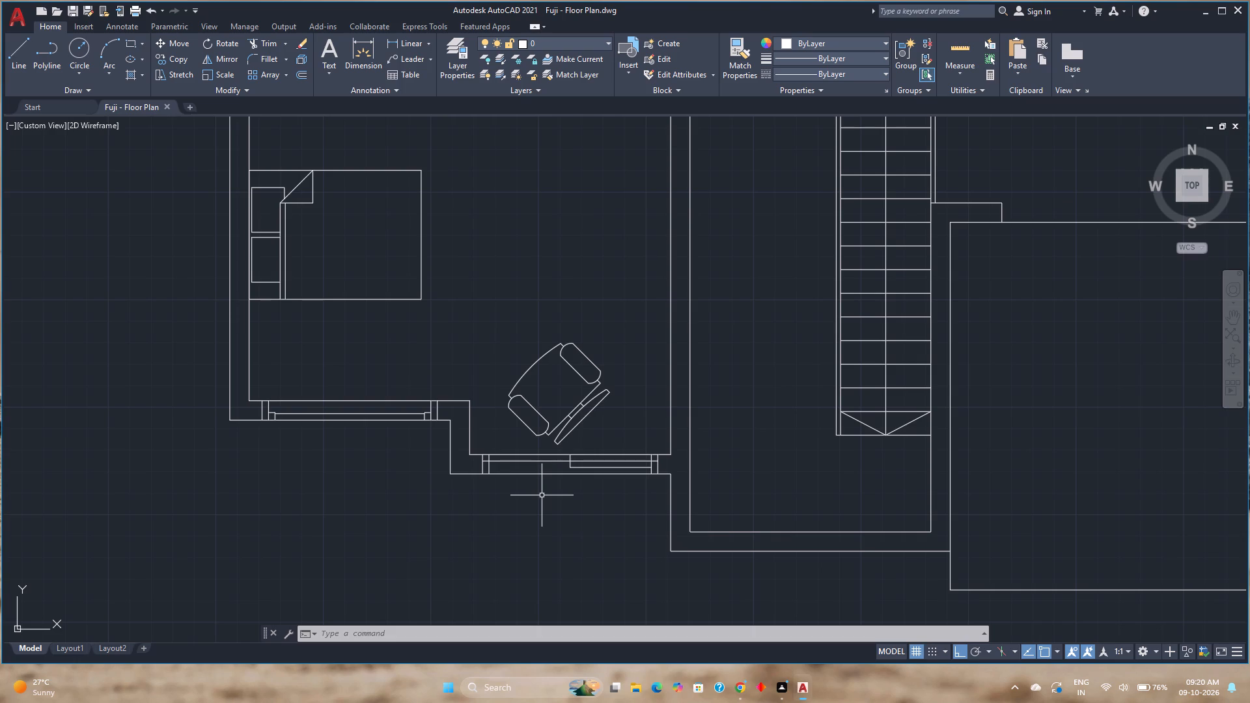
Look over the whole floor plan for the next opening that needs a window frame.
{"action": "scroll", "coordinate": [535, 498], "scroll_direction": "down", "scroll_amount": 1}
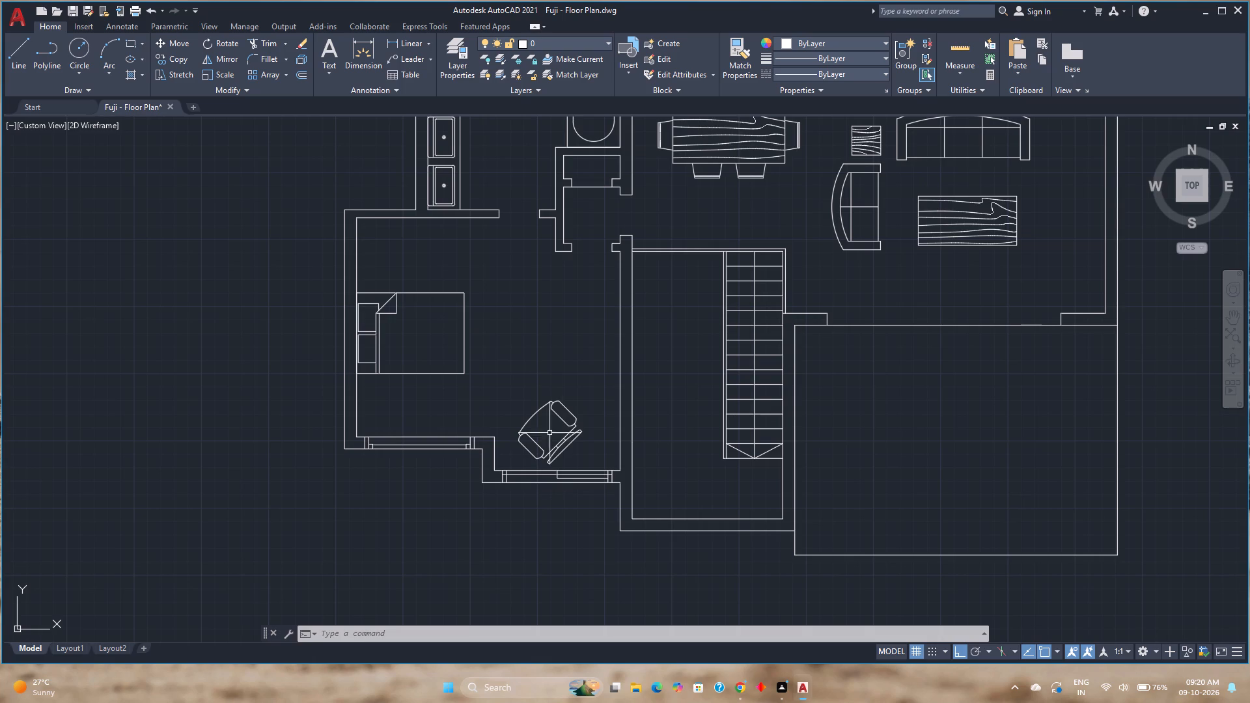
{"action": "middle_click_drag", "start_coordinate": [740, 280], "coordinate": [635, 397]}
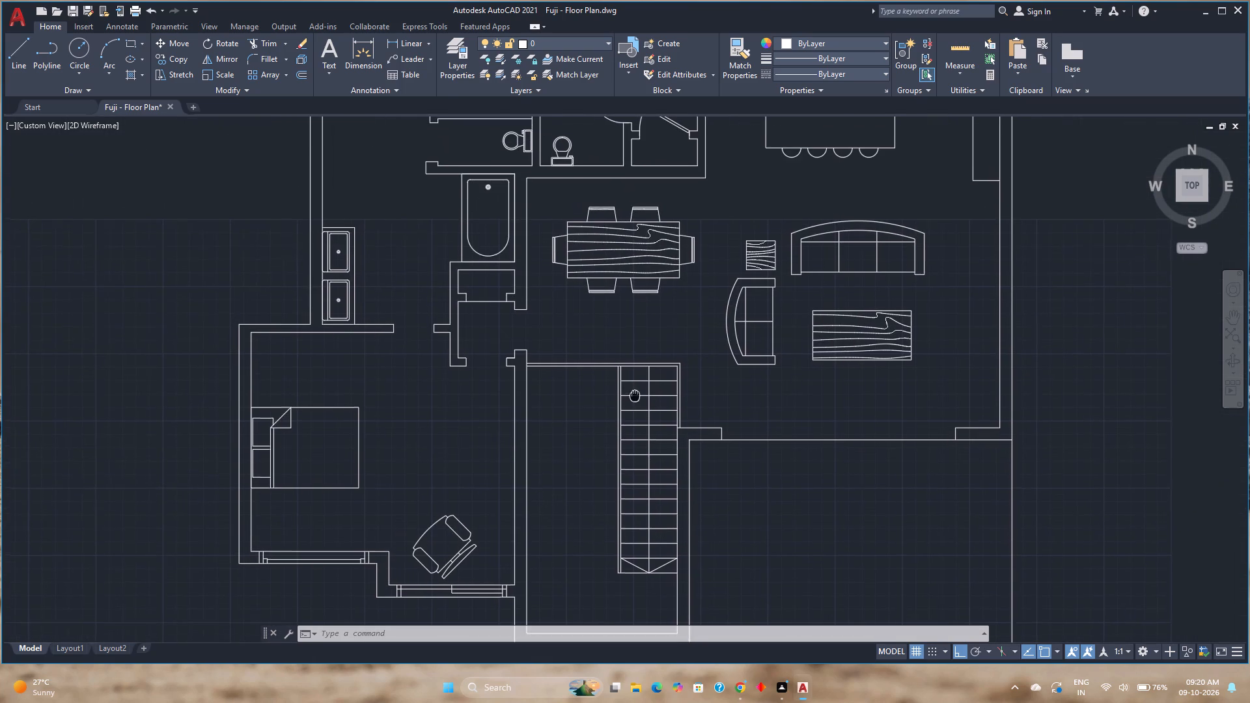
{"action": "middle_click_drag", "start_coordinate": [635, 397], "coordinate": [635, 406]}
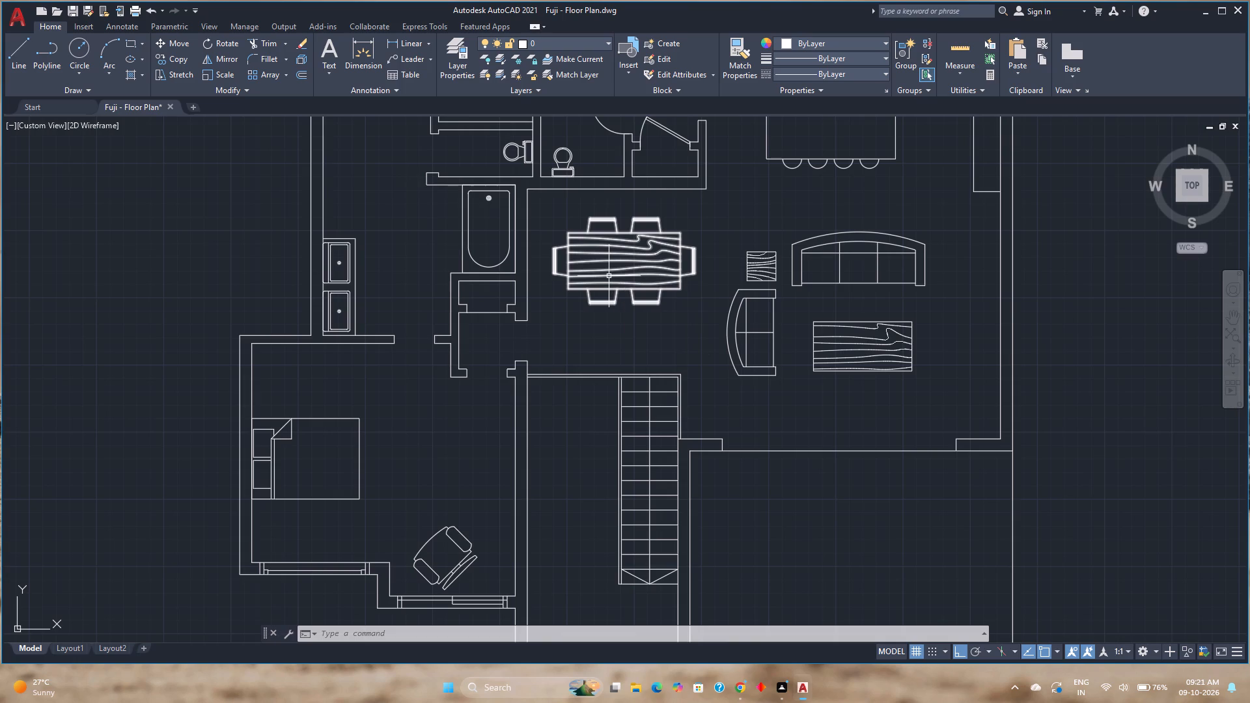
{"action": "middle_click_drag", "start_coordinate": [455, 229], "coordinate": [475, 355]}
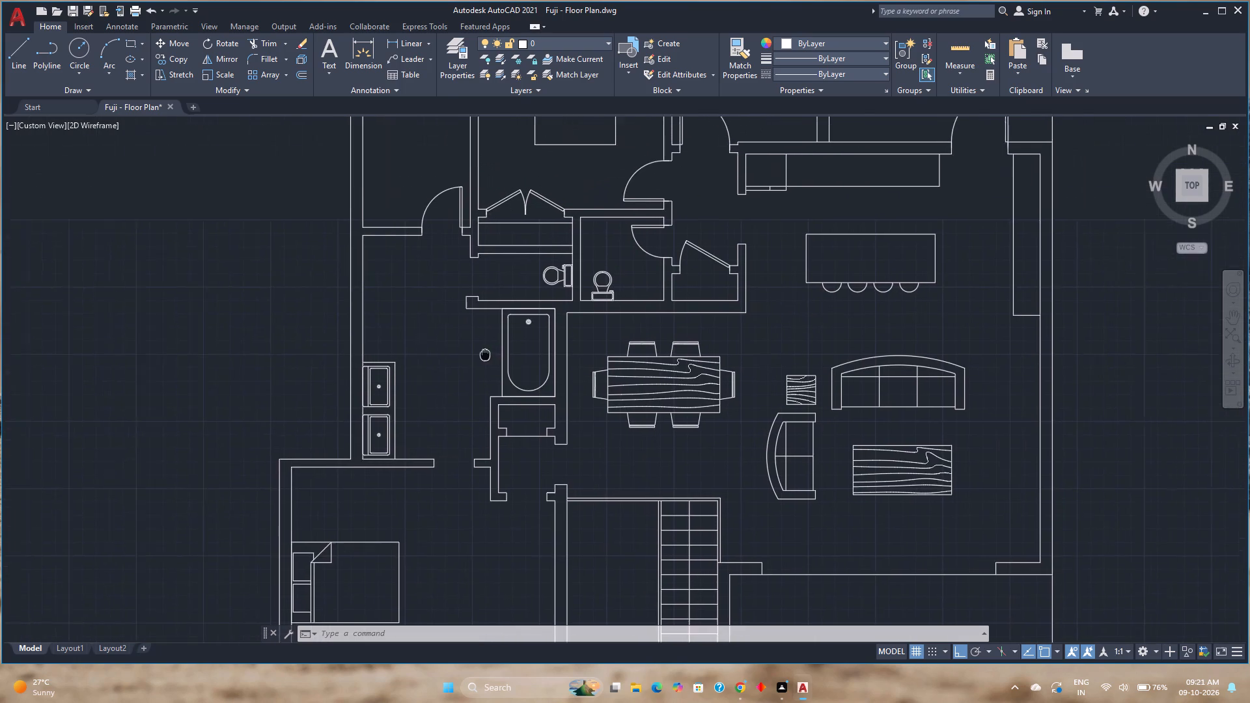
{"action": "middle_click_drag", "start_coordinate": [475, 355], "coordinate": [464, 365]}
{"action": "scroll", "coordinate": [464, 364], "scroll_direction": "down", "scroll_amount": 1}
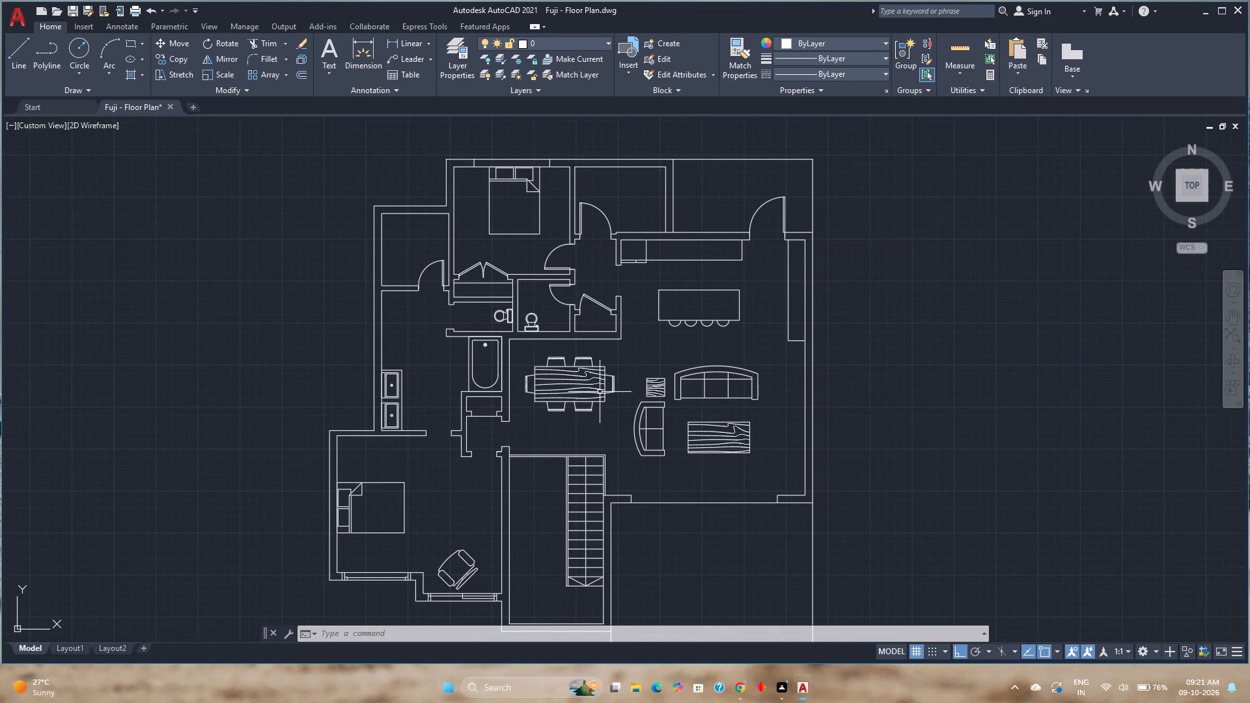
{"action": "scroll", "coordinate": [632, 391], "scroll_direction": "down", "scroll_amount": 1}
{"action": "middle_click_drag", "start_coordinate": [634, 398], "coordinate": [531, 310]}
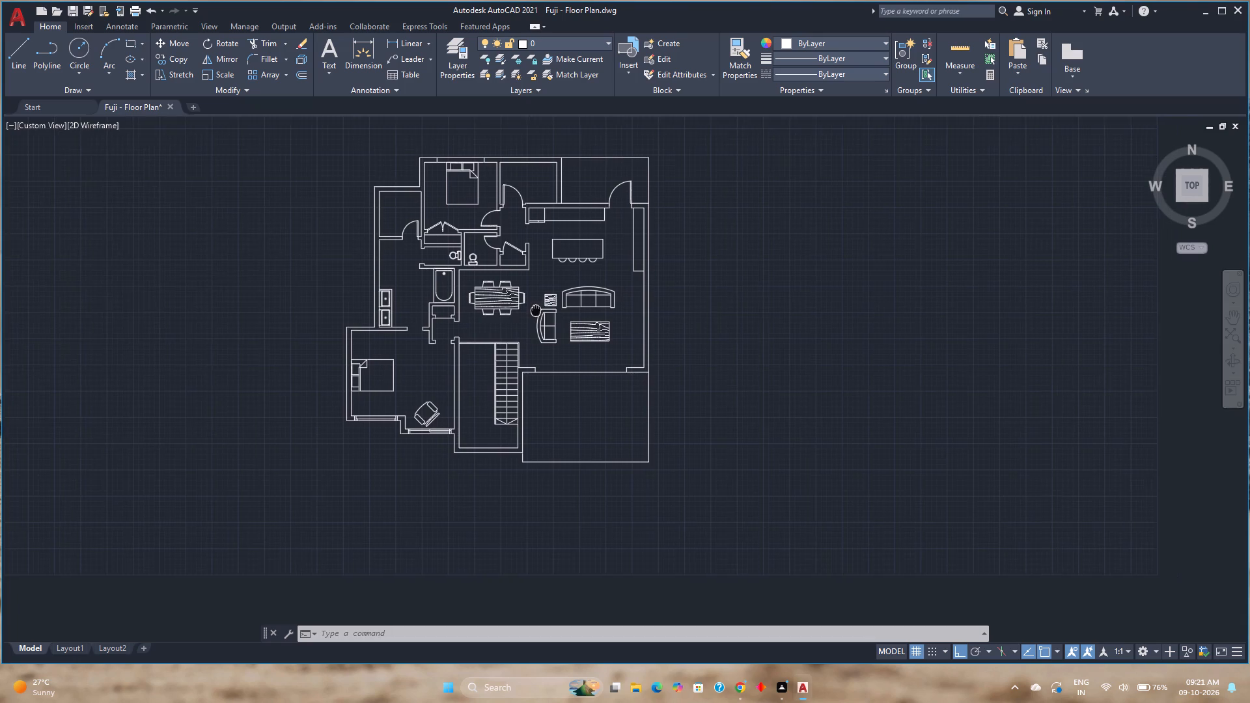
{"action": "middle_click_drag", "start_coordinate": [531, 310], "coordinate": [497, 328]}
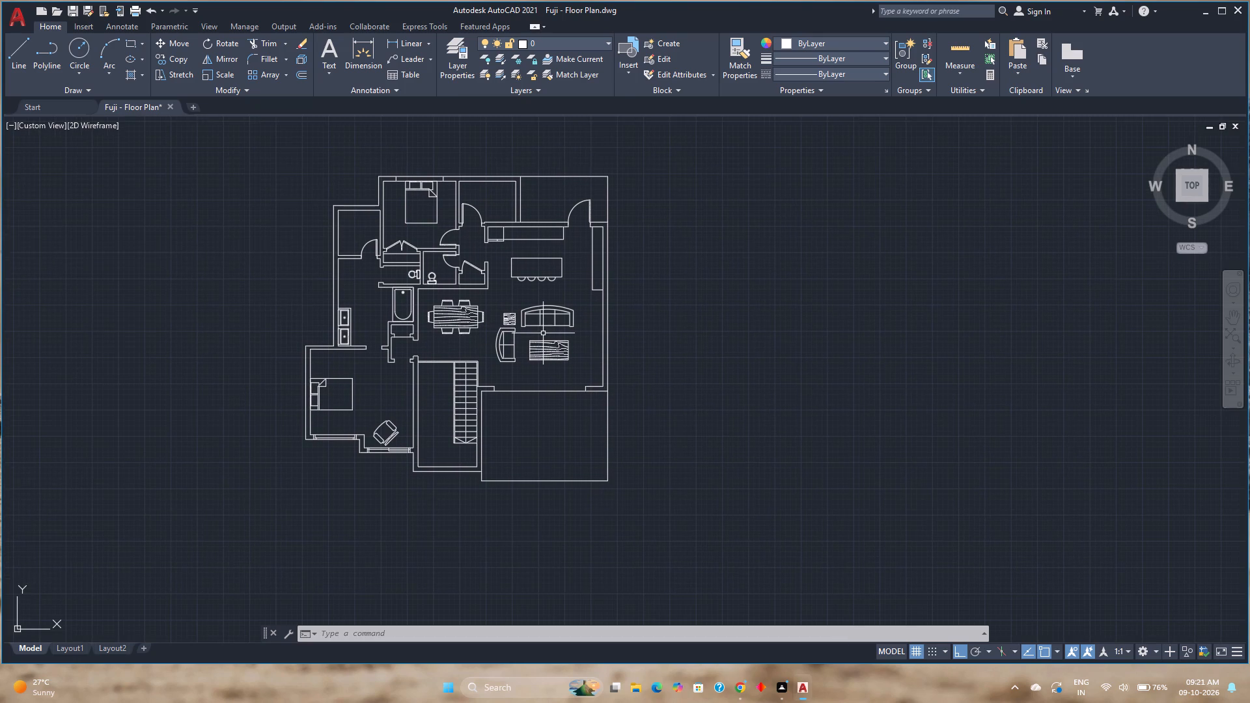
{"action": "scroll", "coordinate": [569, 328], "scroll_direction": "down", "scroll_amount": 1}
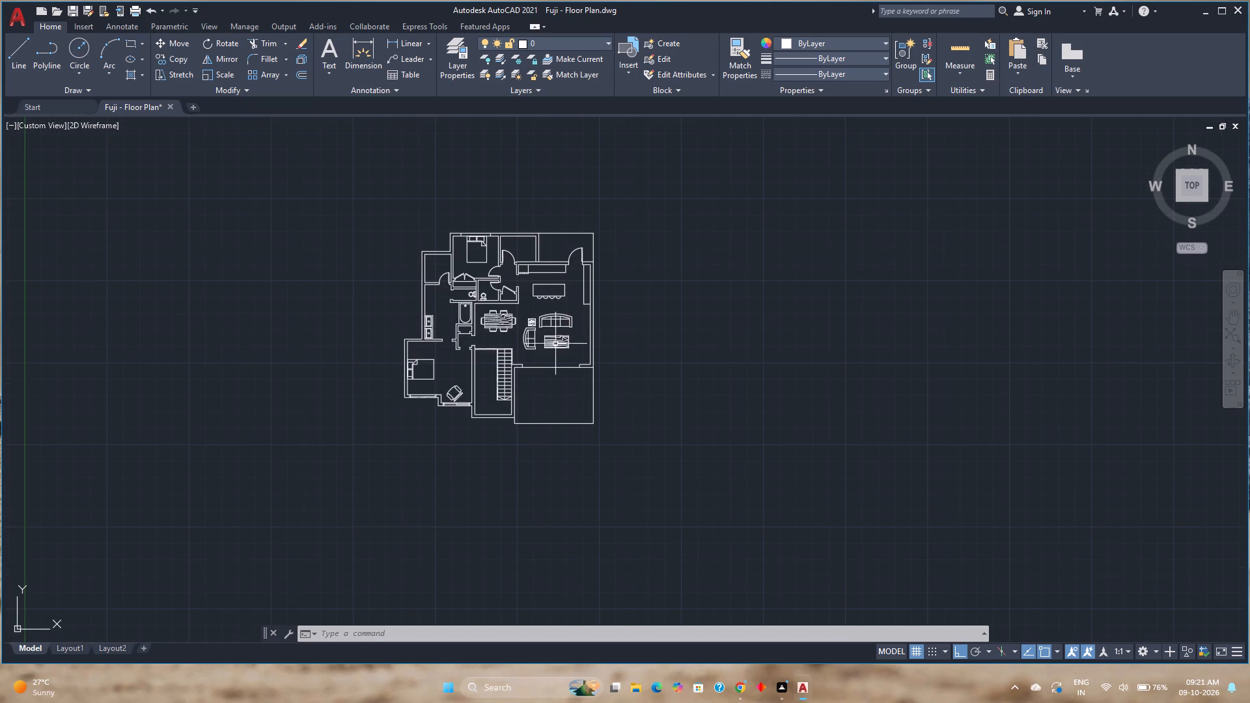
{"action": "scroll", "coordinate": [555, 344], "scroll_direction": "up", "scroll_amount": 1}
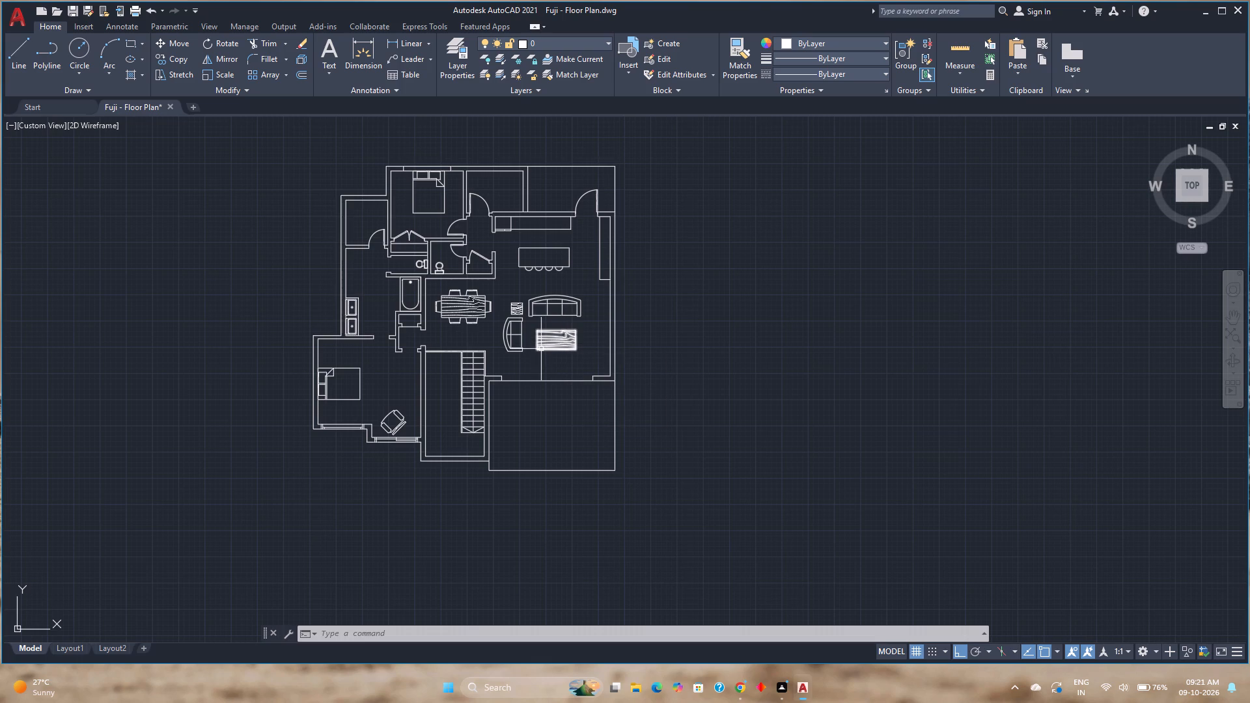
Offset the west and east end lines of the living room's south wall opening 2" into the opening.
{"action": "scroll", "coordinate": [523, 379], "scroll_direction": "up", "scroll_amount": 3}
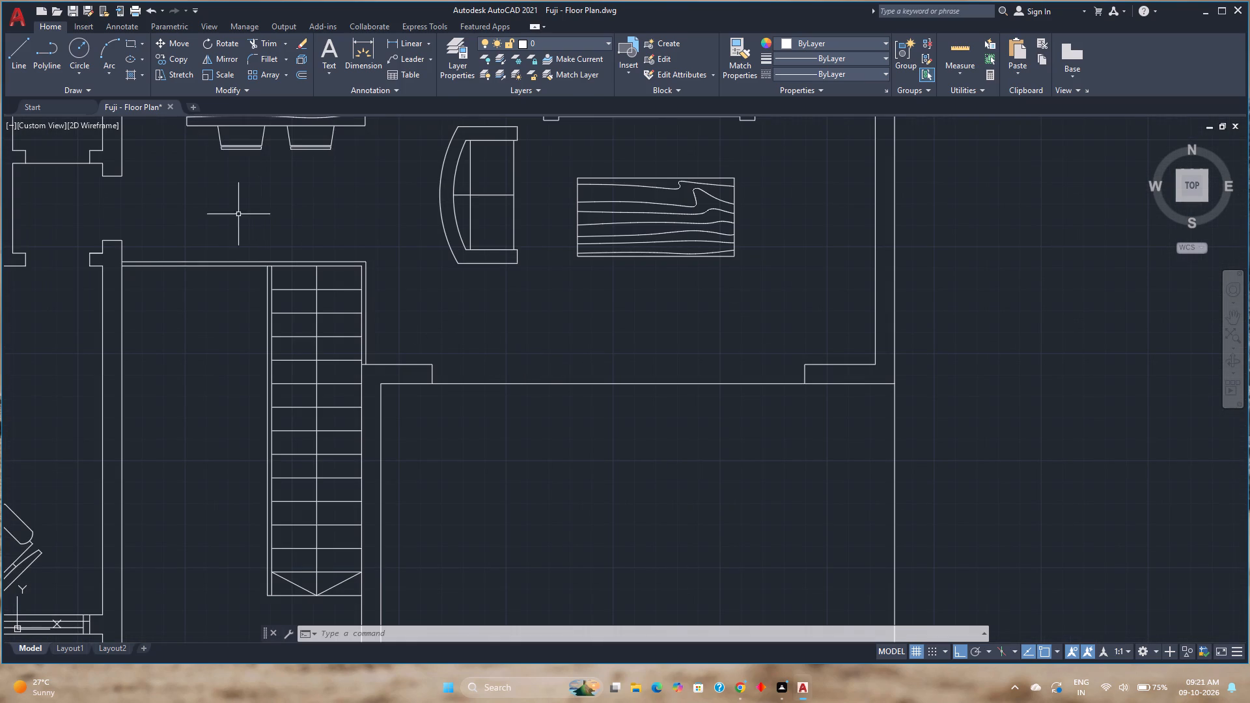
{"action": "left_click", "coordinate": [300, 70]}
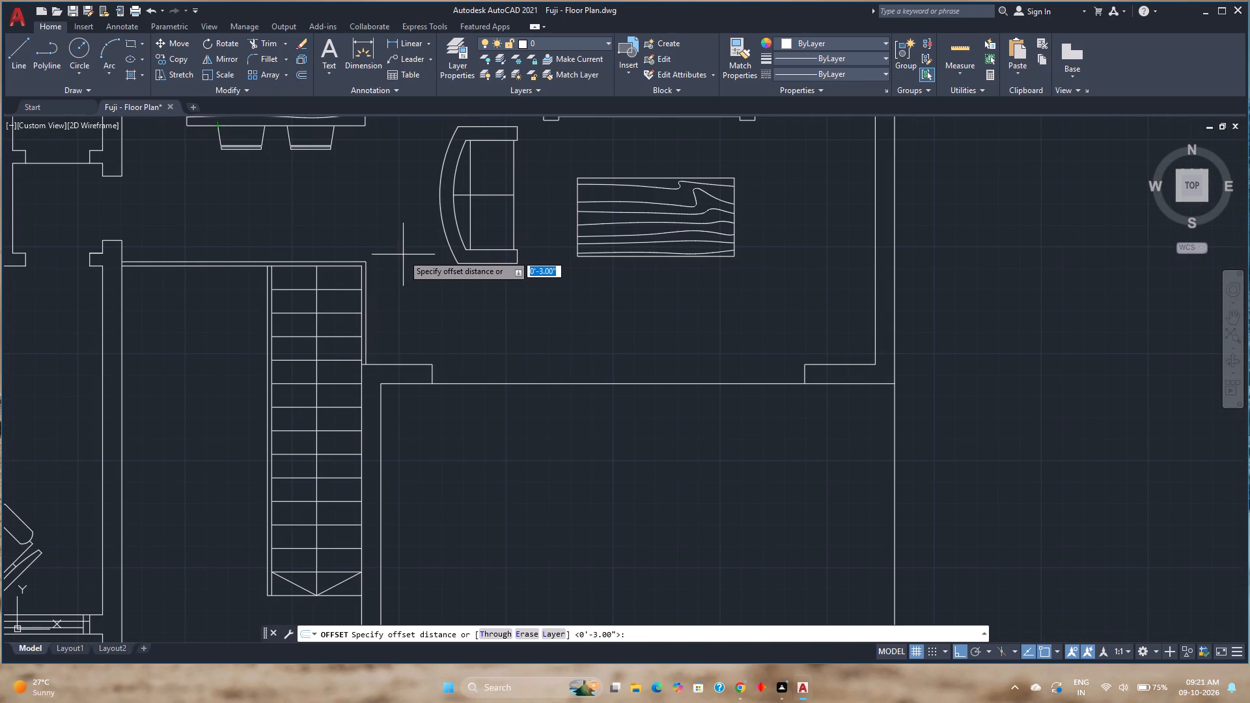
{"action": "key", "text": "3"}
{"action": "key", "text": "Return"}
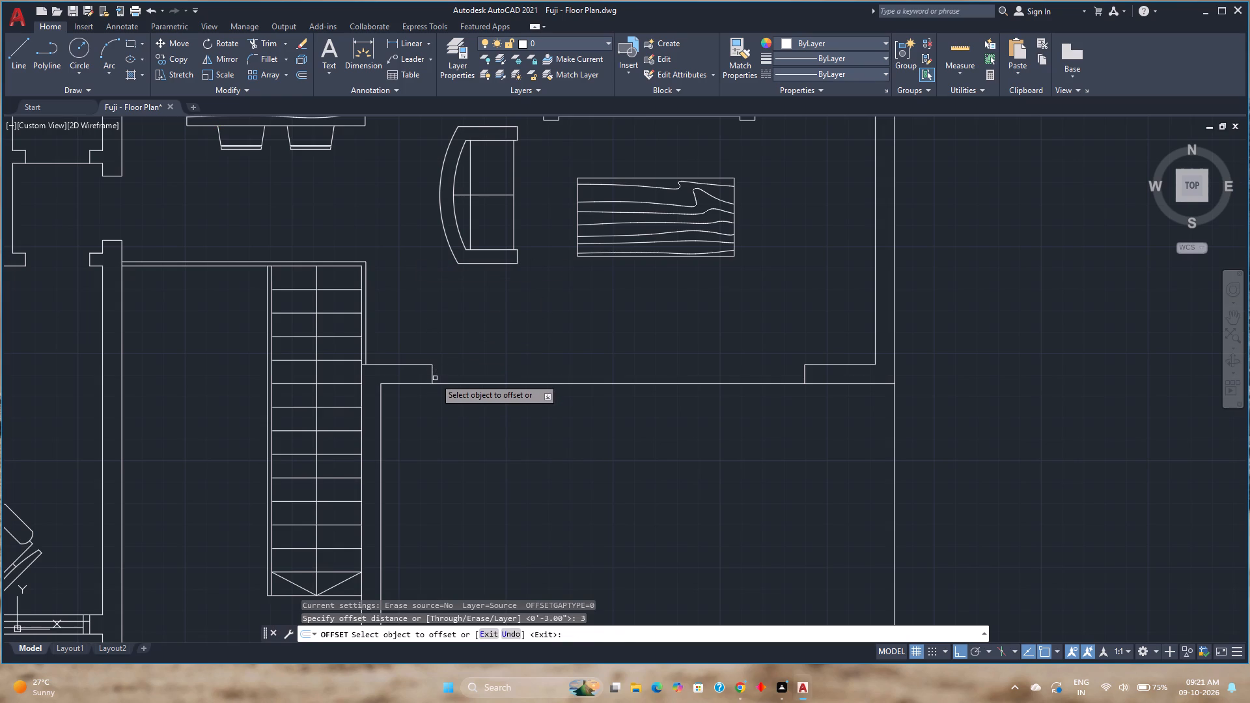
{"action": "left_click", "coordinate": [432, 376]}
{"action": "key", "text": "2"}
{"action": "key", "text": "Return"}
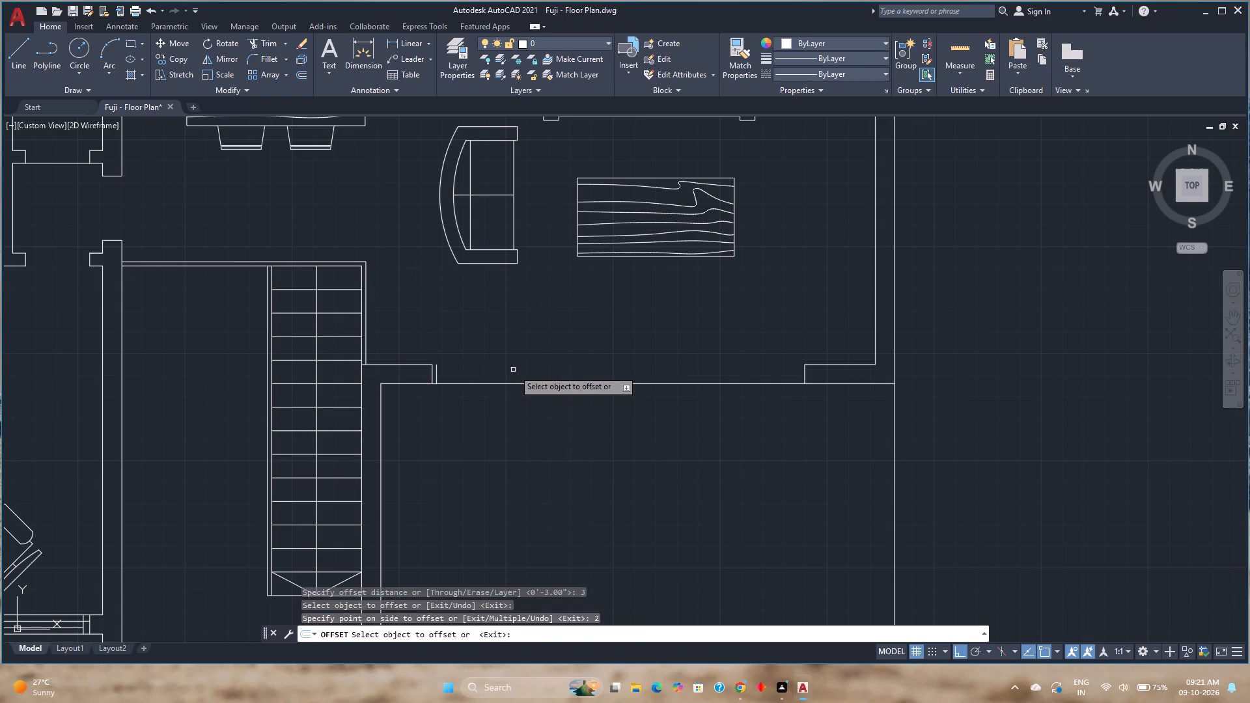
{"action": "left_click", "coordinate": [805, 373]}
{"action": "key", "text": "2"}
{"action": "key", "text": "Return"}
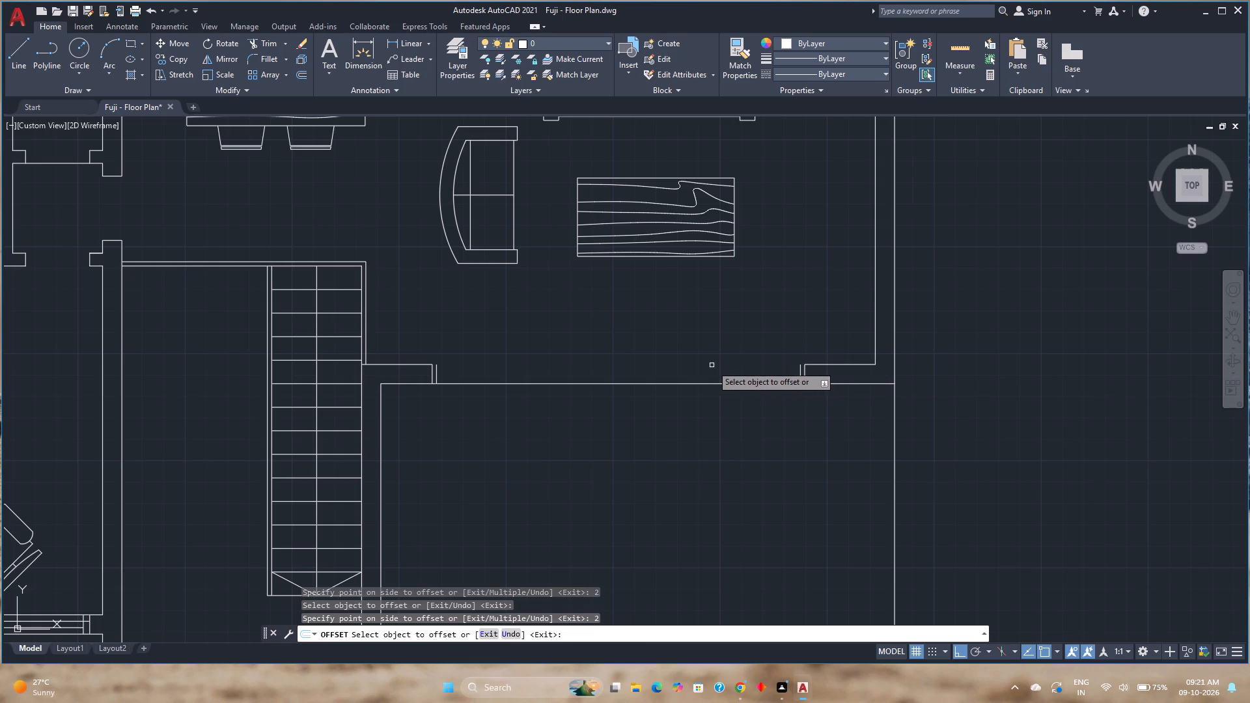
Offset the outer wall line across the living room's south opening 2" inward, and offset the resulting line another 2" inward.
{"action": "left_click", "coordinate": [654, 383]}
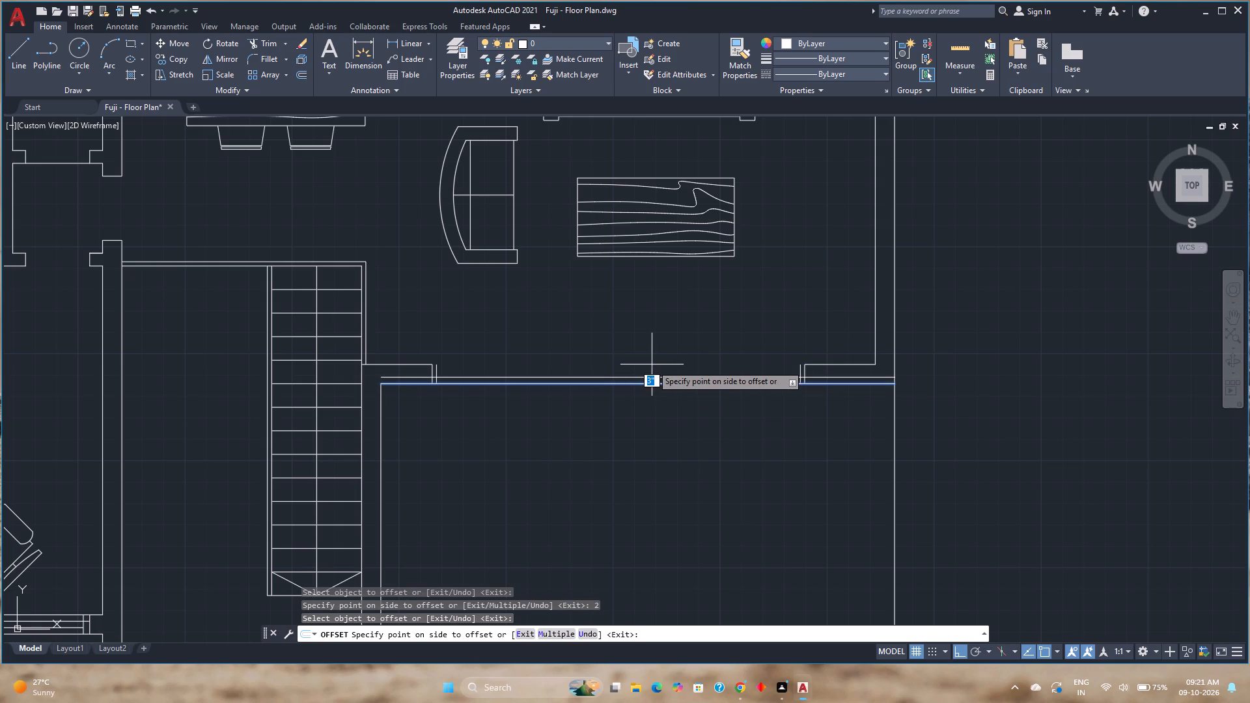
{"action": "key", "text": "2"}
{"action": "key", "text": "Return"}
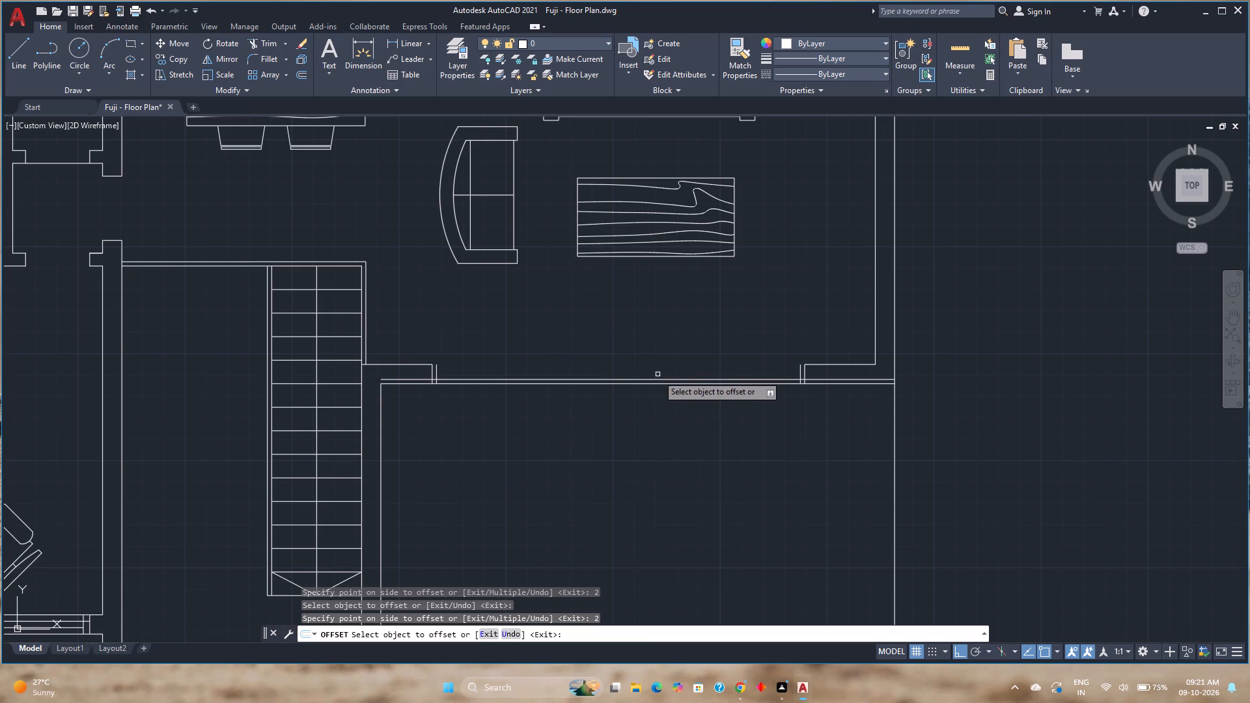
{"action": "left_click", "coordinate": [661, 379]}
{"action": "key", "text": "2"}
{"action": "key", "text": "Return"}
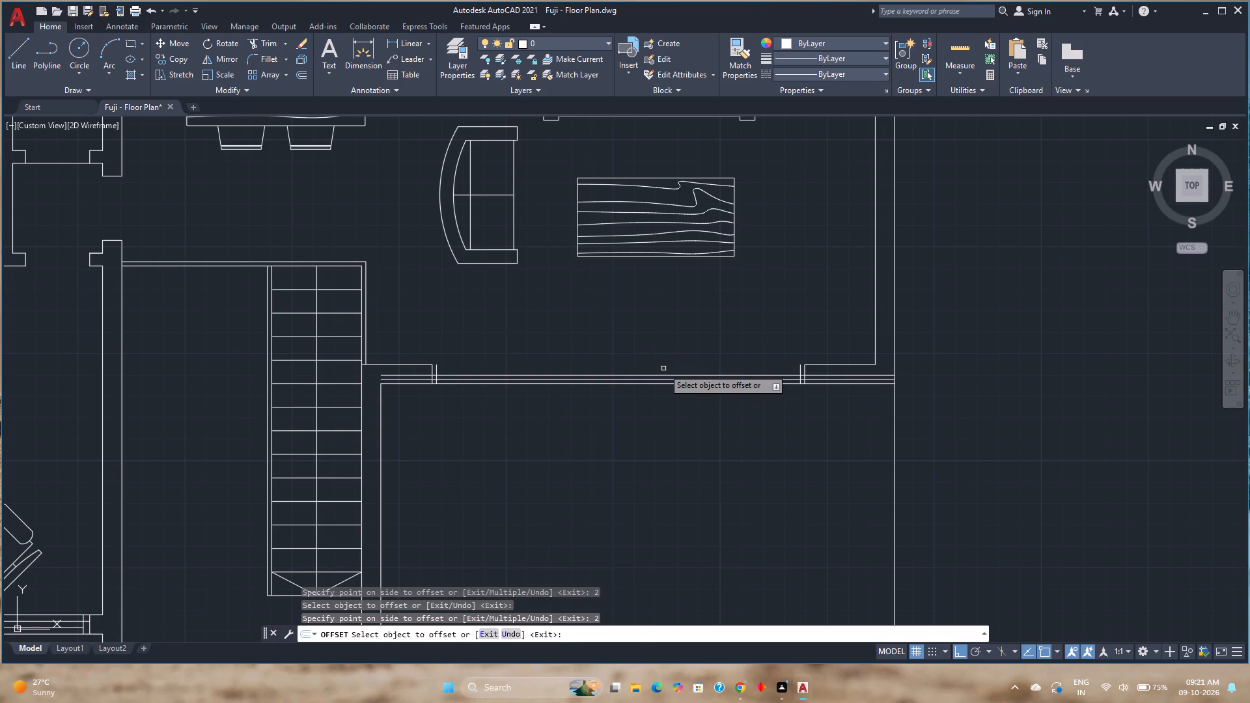
{"action": "scroll", "coordinate": [436, 368], "scroll_direction": "up", "scroll_amount": 3}
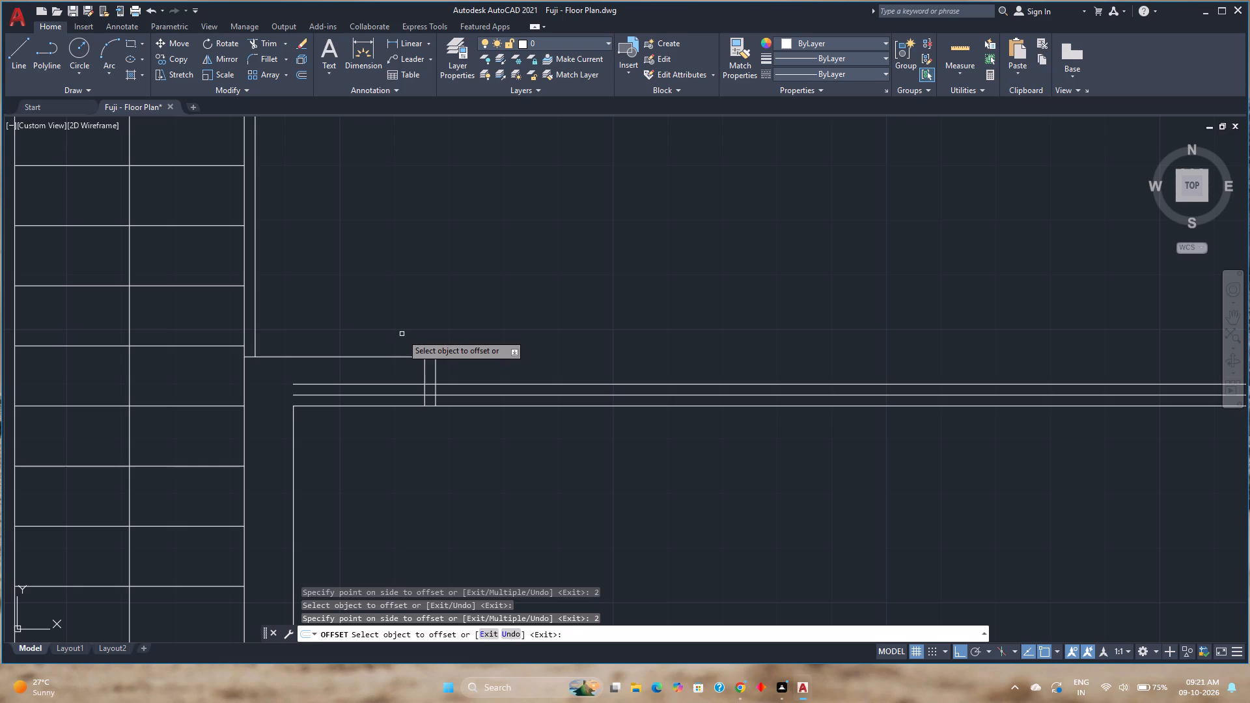
{"action": "key", "text": "Escape"}
{"action": "key", "text": "space"}
{"action": "key", "text": "Escape"}
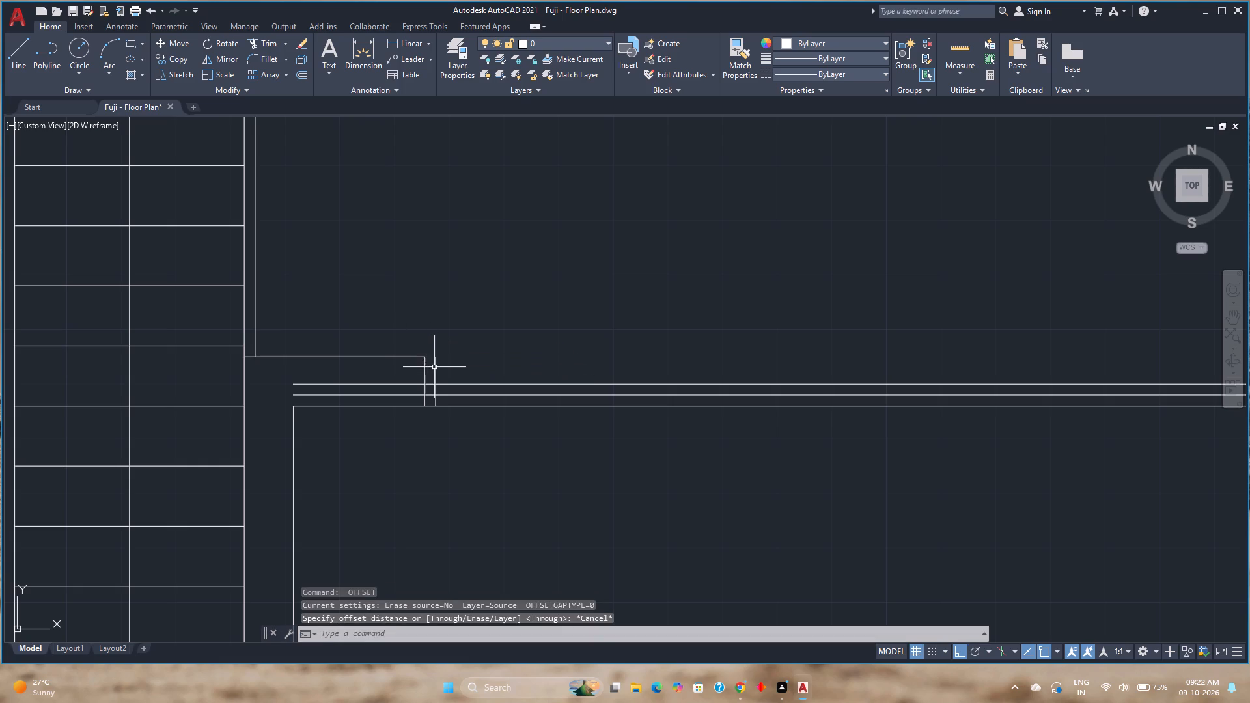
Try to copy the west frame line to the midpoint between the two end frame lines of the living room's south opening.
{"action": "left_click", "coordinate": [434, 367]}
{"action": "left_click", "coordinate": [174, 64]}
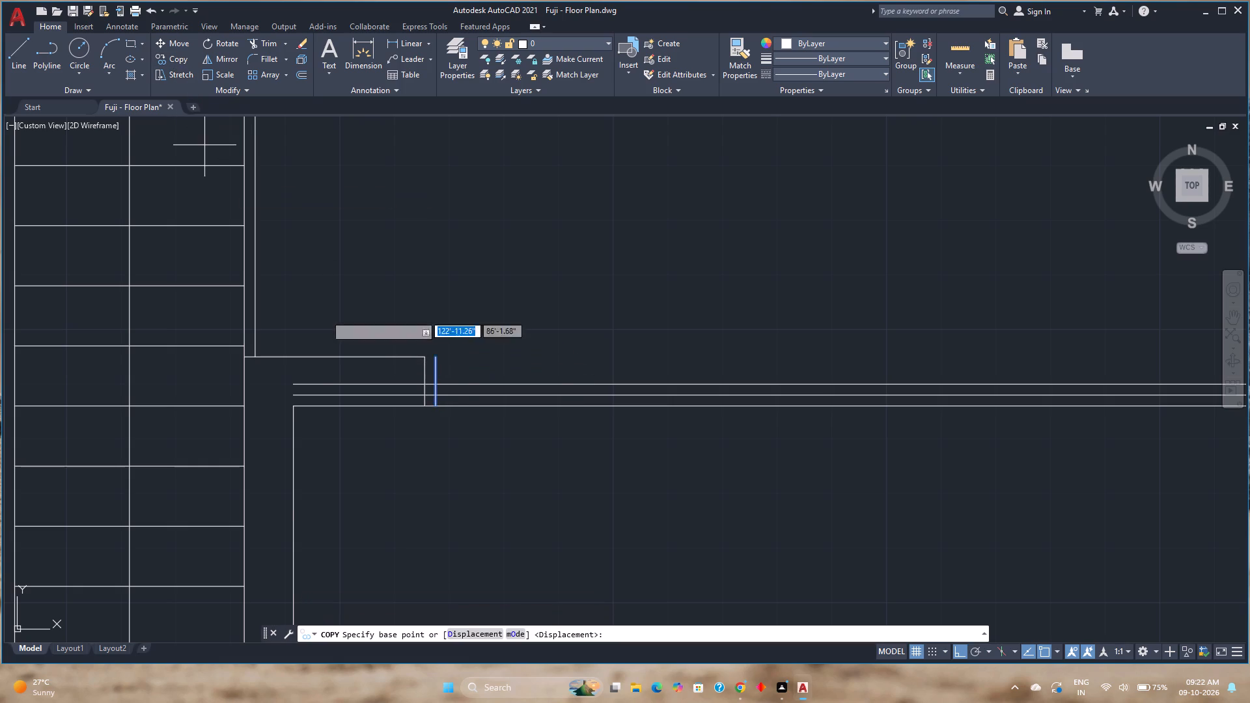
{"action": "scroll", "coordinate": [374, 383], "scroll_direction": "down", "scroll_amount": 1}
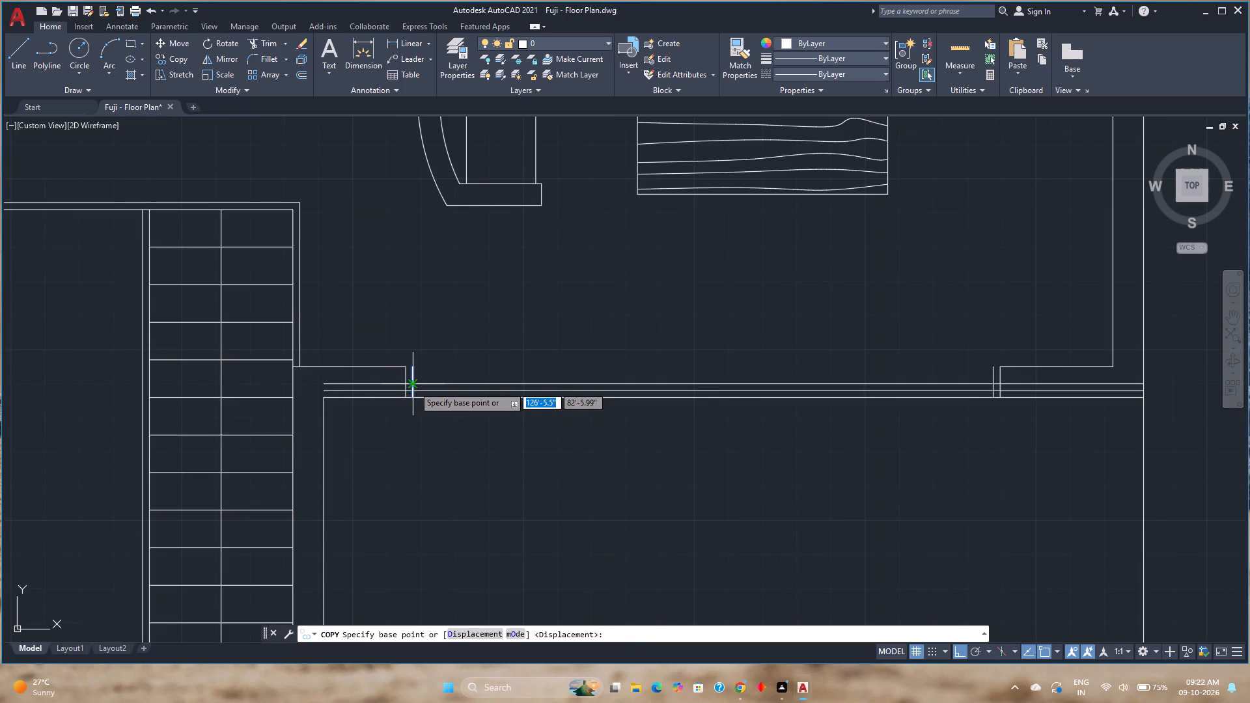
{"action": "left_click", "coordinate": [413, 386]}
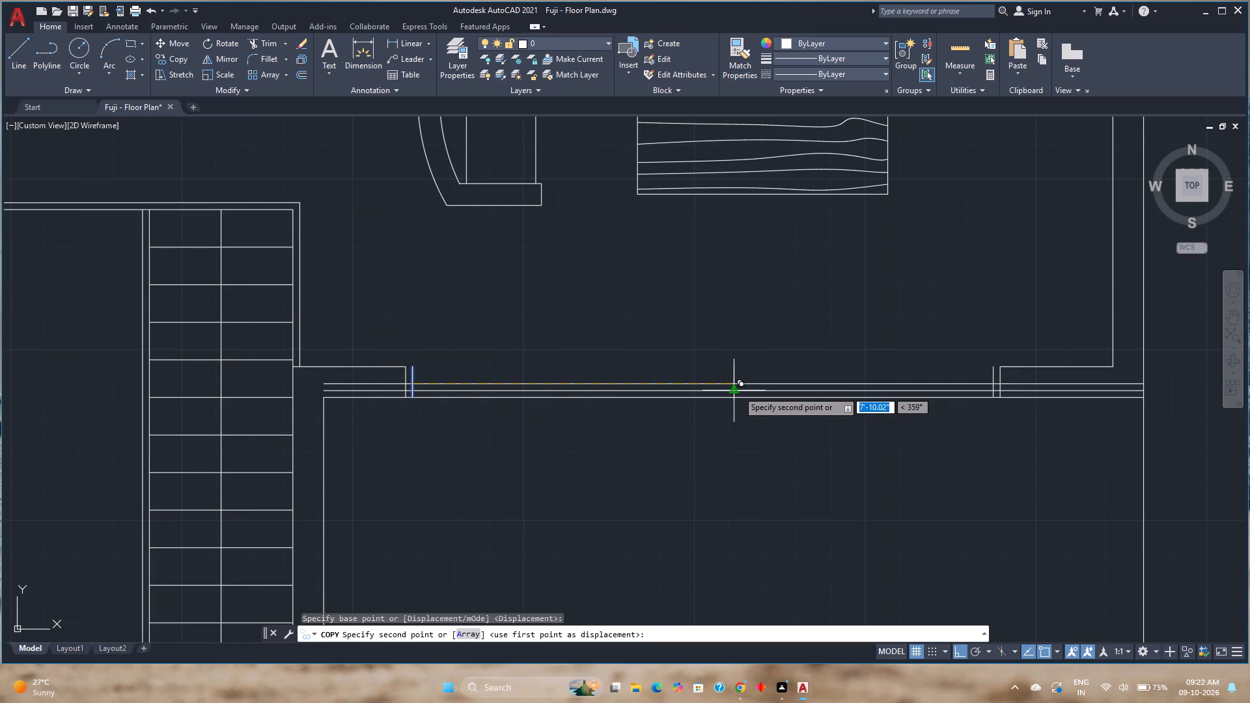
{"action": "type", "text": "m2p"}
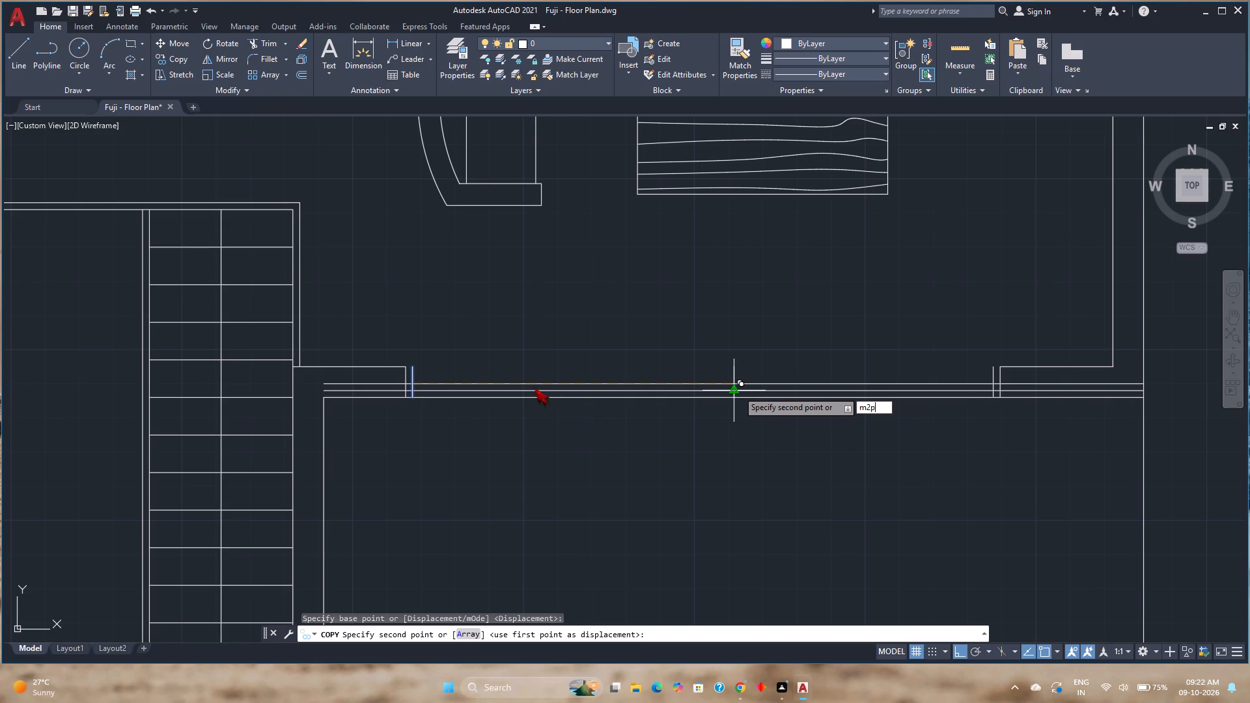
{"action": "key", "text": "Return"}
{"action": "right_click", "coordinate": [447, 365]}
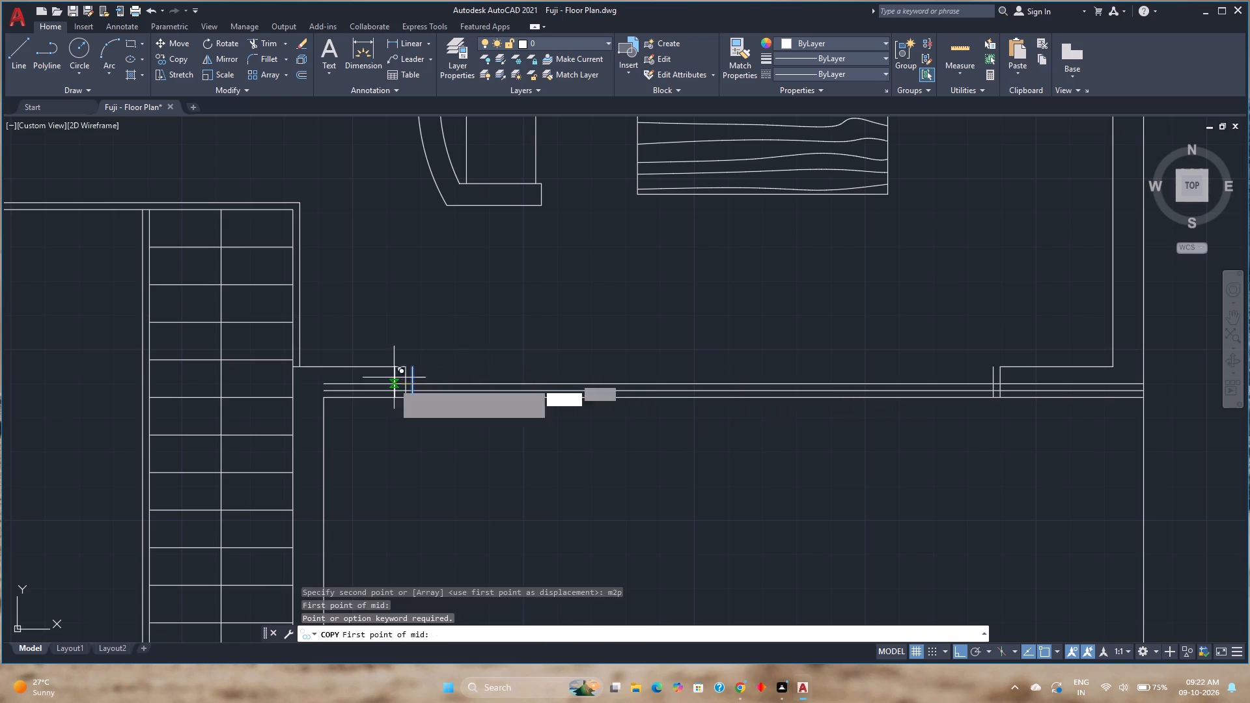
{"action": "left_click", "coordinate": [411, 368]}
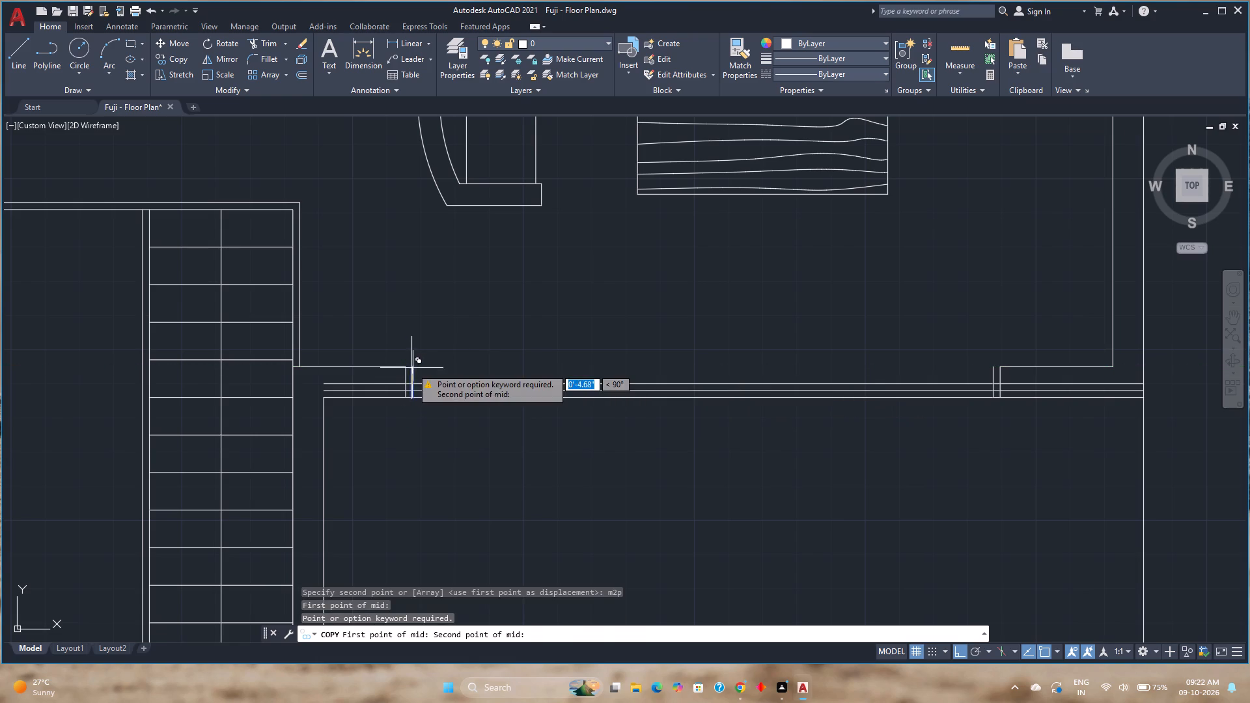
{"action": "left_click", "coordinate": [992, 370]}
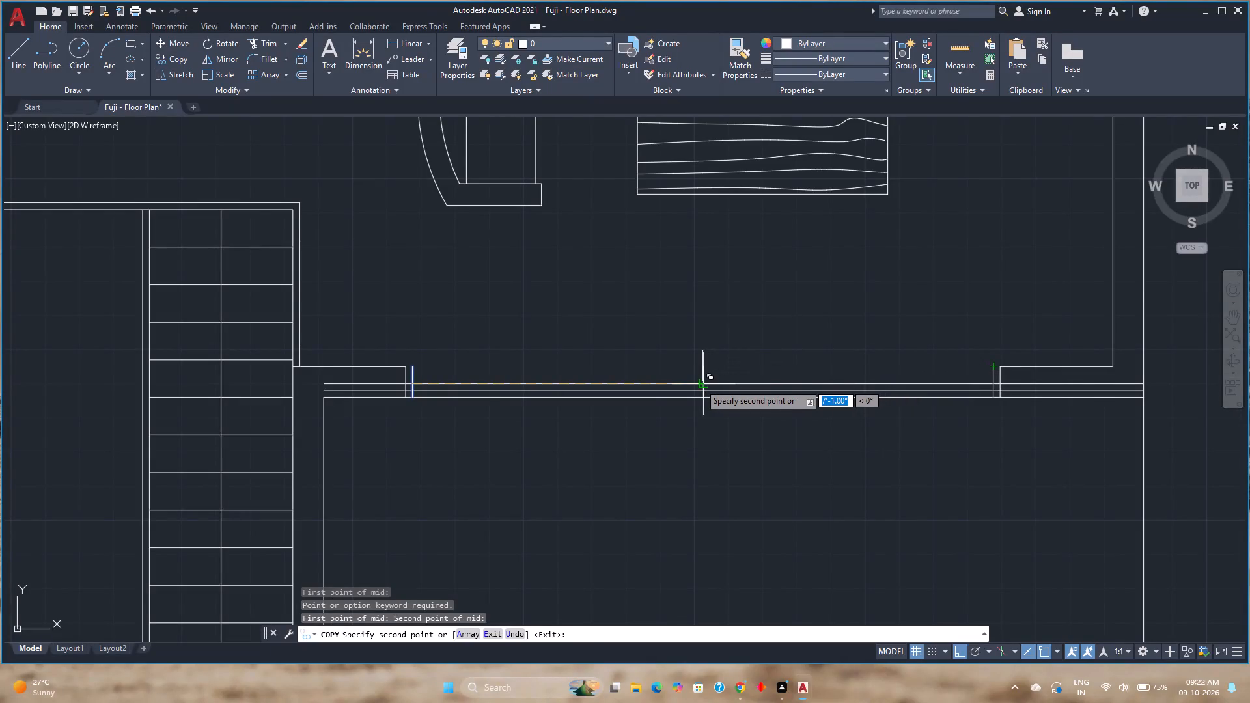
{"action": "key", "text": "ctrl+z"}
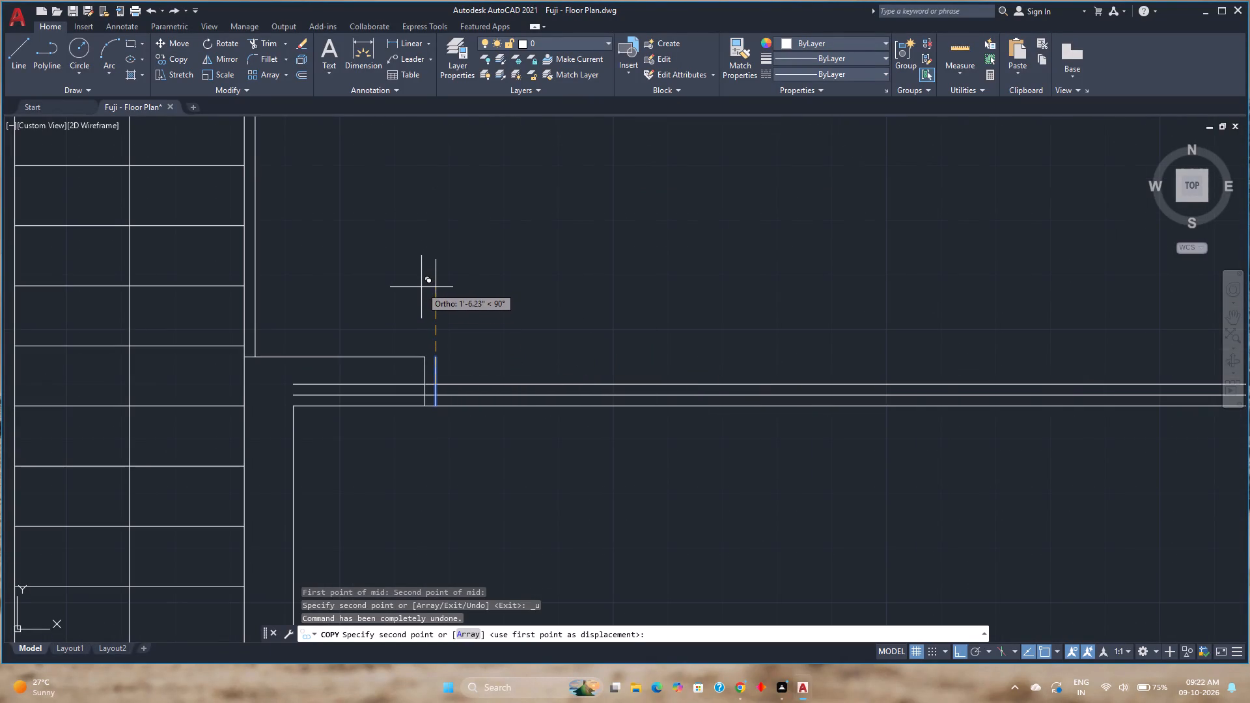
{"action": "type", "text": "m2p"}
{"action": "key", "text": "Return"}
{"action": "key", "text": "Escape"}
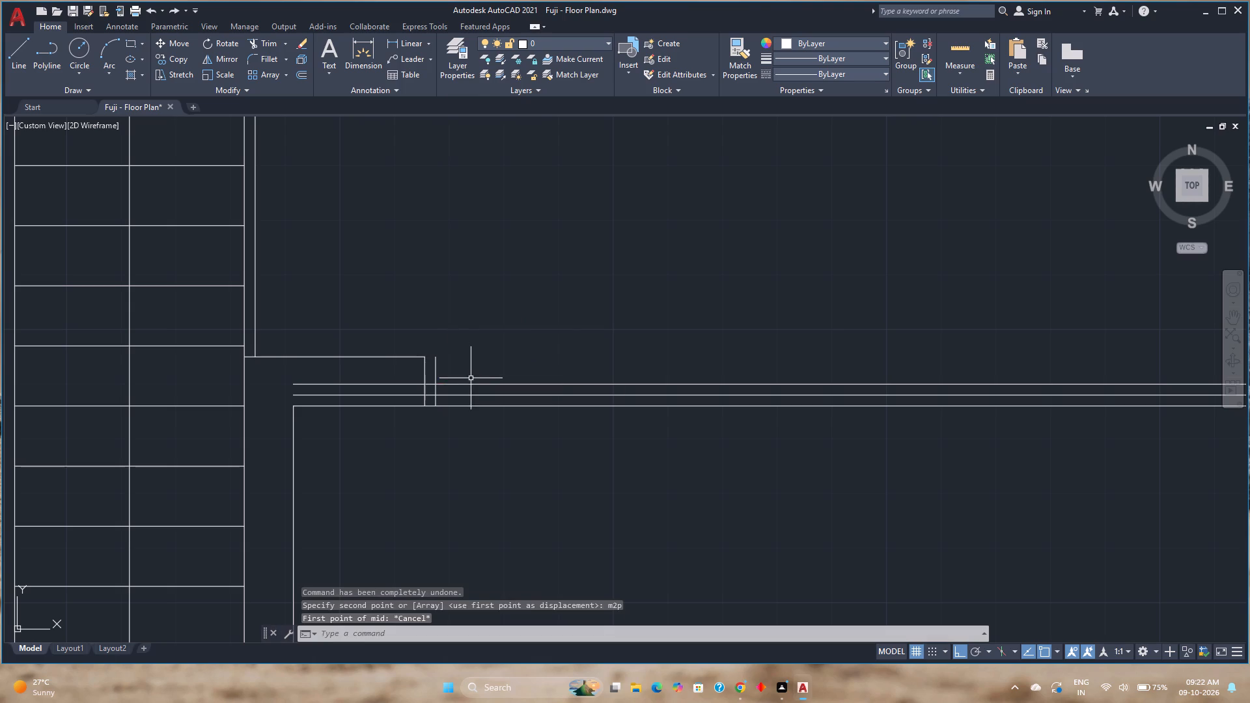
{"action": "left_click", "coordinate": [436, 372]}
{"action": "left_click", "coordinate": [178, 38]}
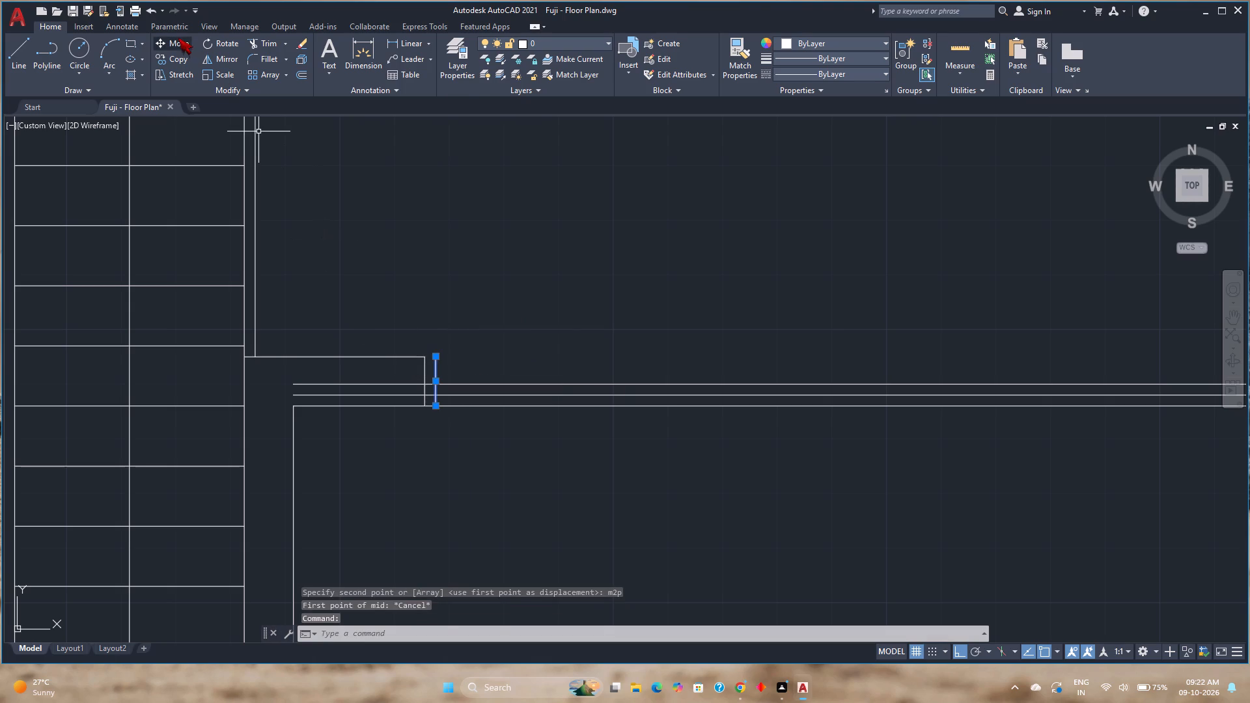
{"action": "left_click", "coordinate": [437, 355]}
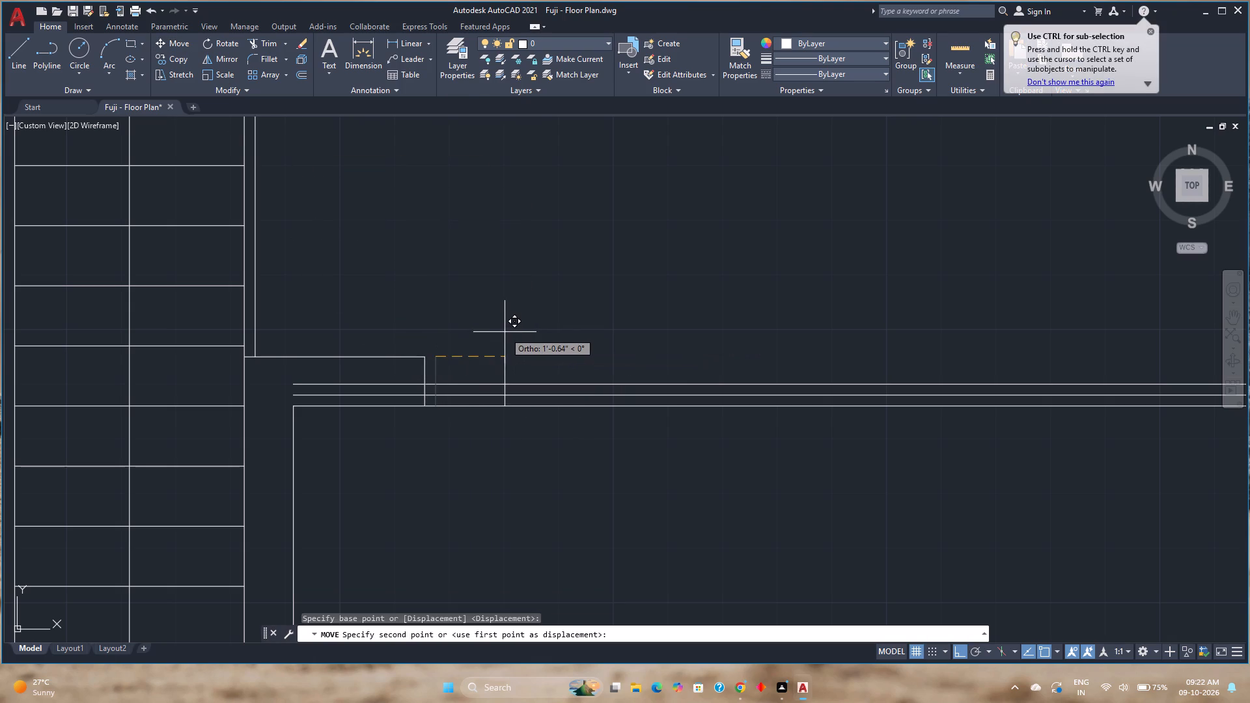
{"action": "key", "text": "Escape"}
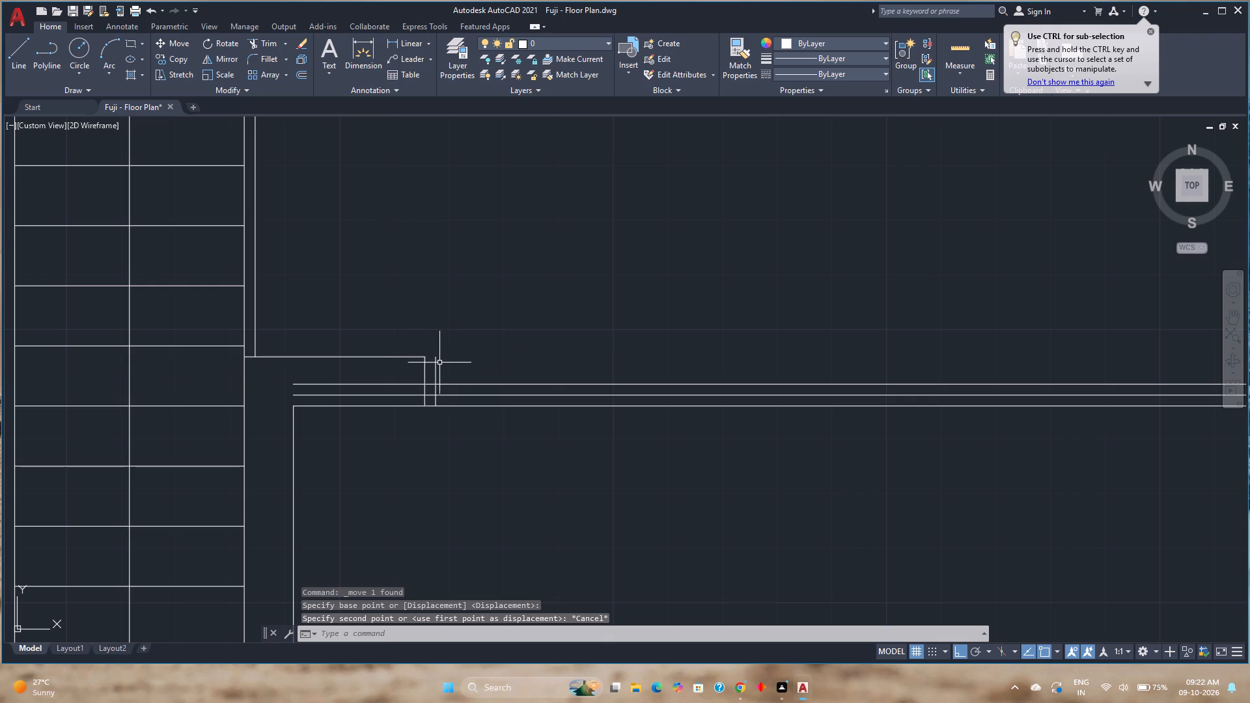
Copy the west frame line to the midpoint between the west and east frame lines of the south opening.
{"action": "left_click", "coordinate": [435, 361]}
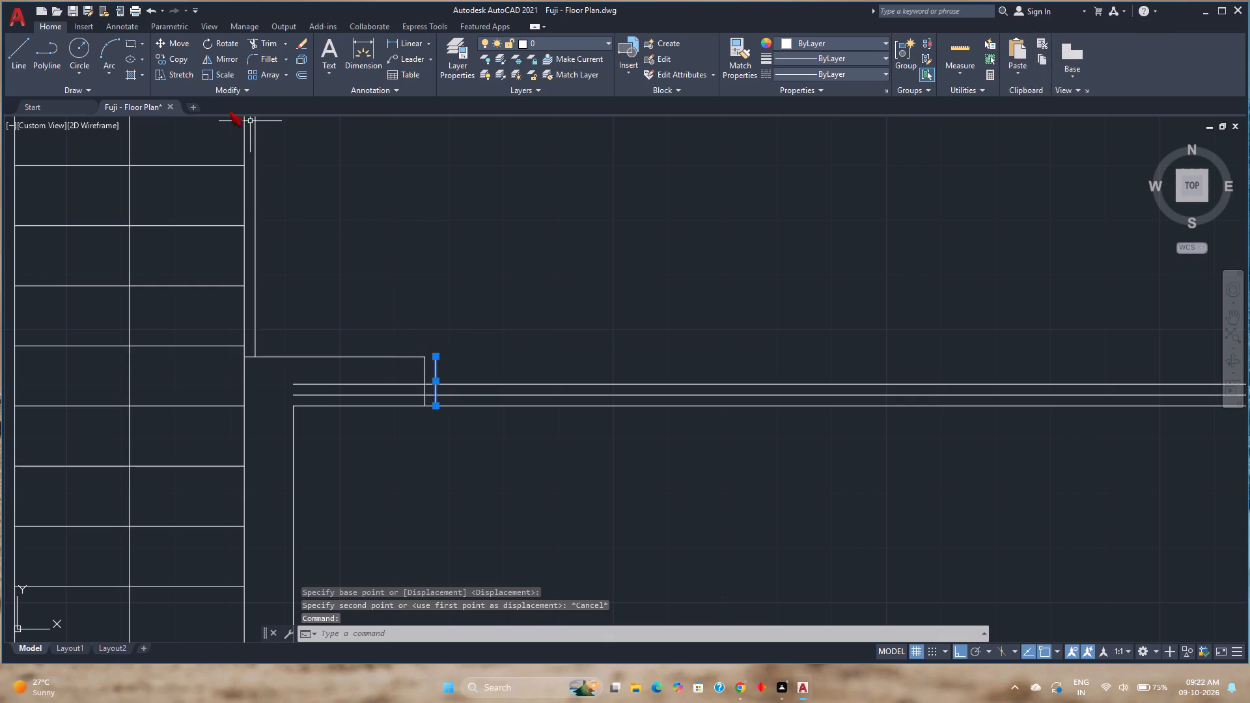
{"action": "left_click", "coordinate": [187, 62]}
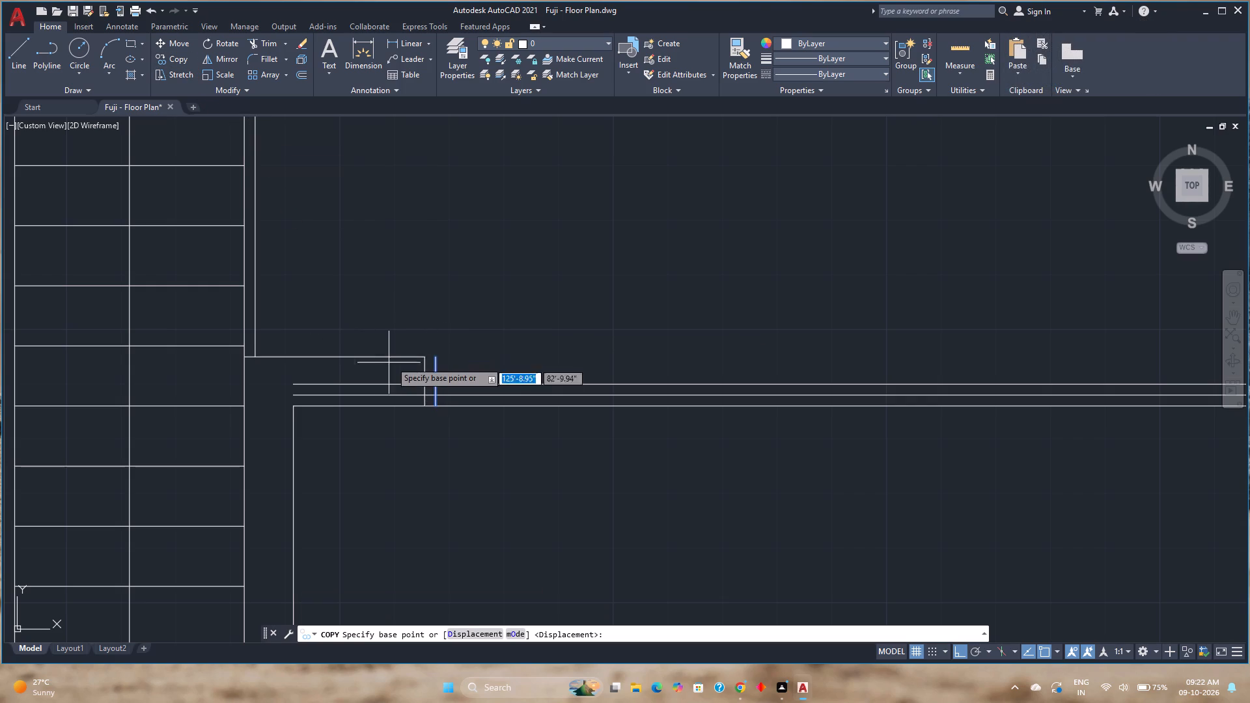
{"action": "left_click", "coordinate": [436, 357]}
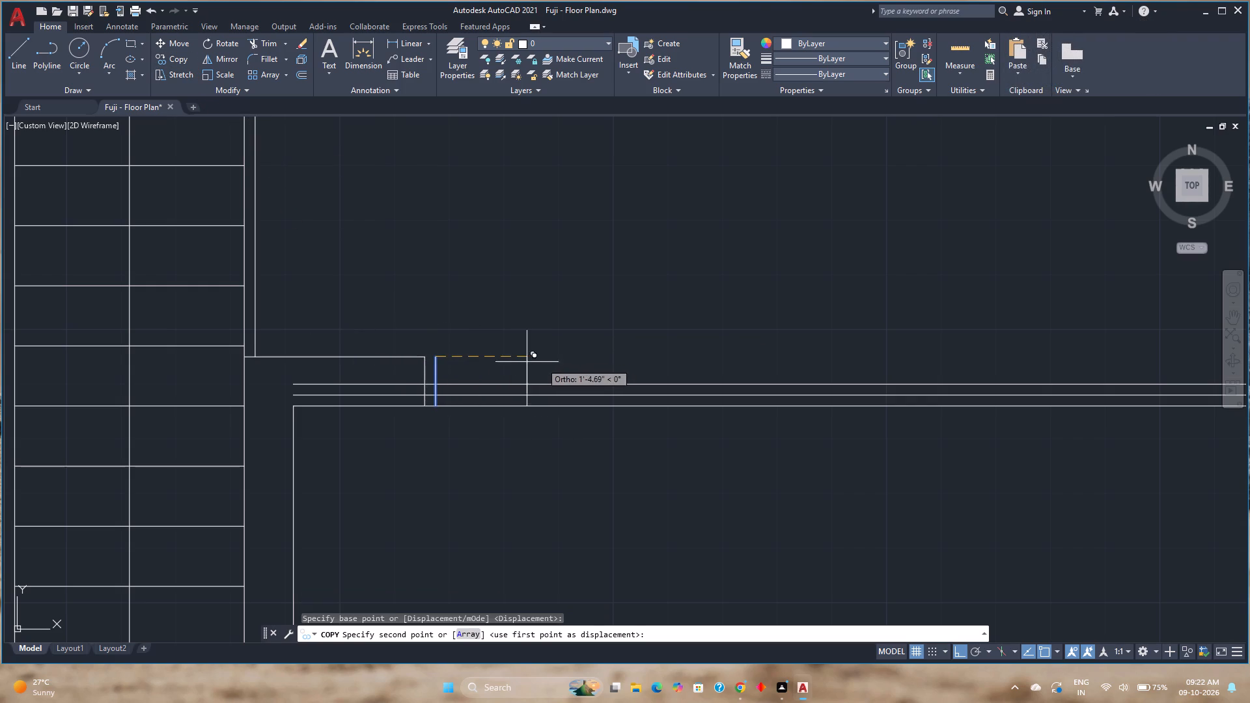
{"action": "key", "text": "m"}
{"action": "type", "text": "2p"}
{"action": "key", "text": "Return"}
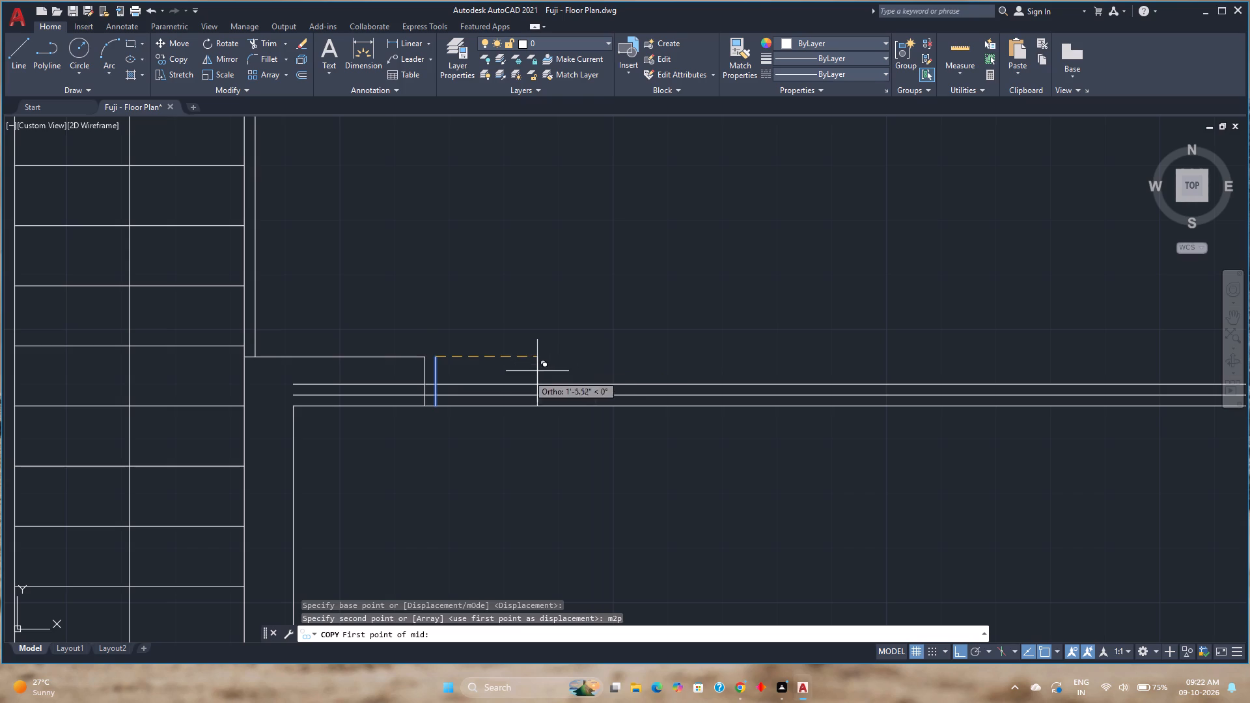
{"action": "left_click", "coordinate": [439, 359]}
{"action": "scroll", "coordinate": [560, 355], "scroll_direction": "down", "scroll_amount": 2}
{"action": "middle_click_drag", "start_coordinate": [560, 355], "coordinate": [519, 351]}
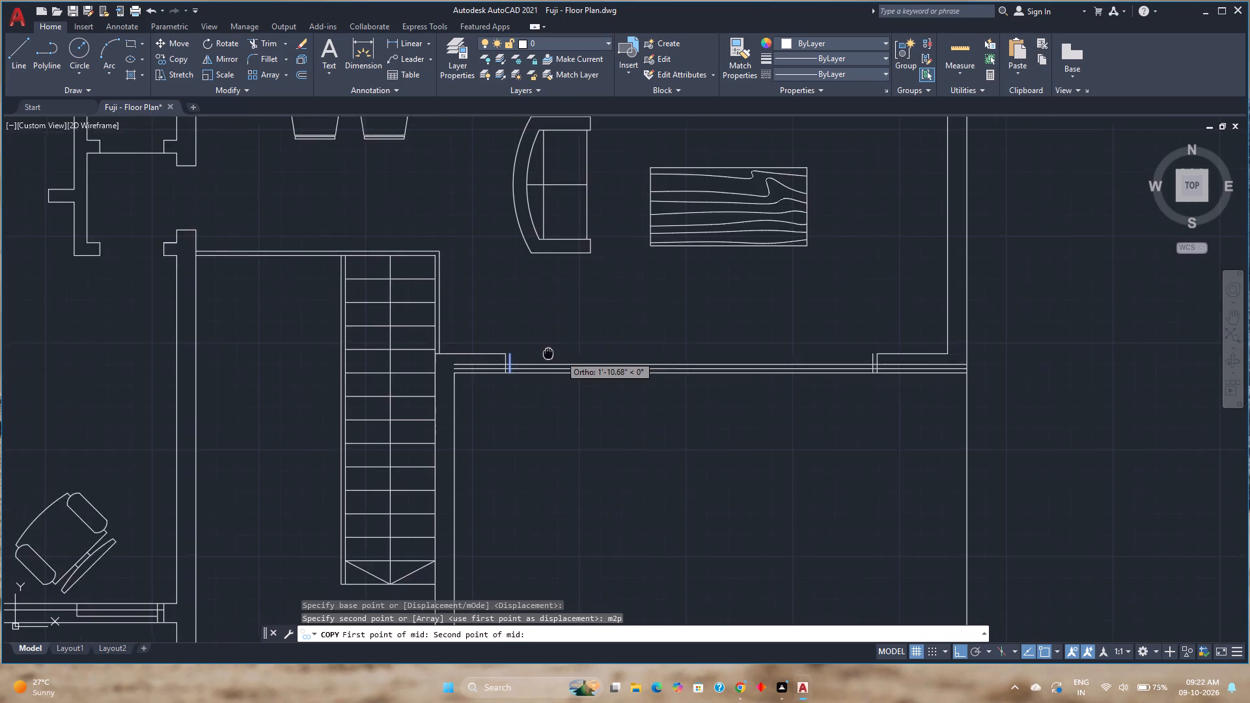
{"action": "middle_click_drag", "start_coordinate": [519, 351], "coordinate": [334, 351]}
{"action": "scroll", "coordinate": [627, 354], "scroll_direction": "up", "scroll_amount": 3}
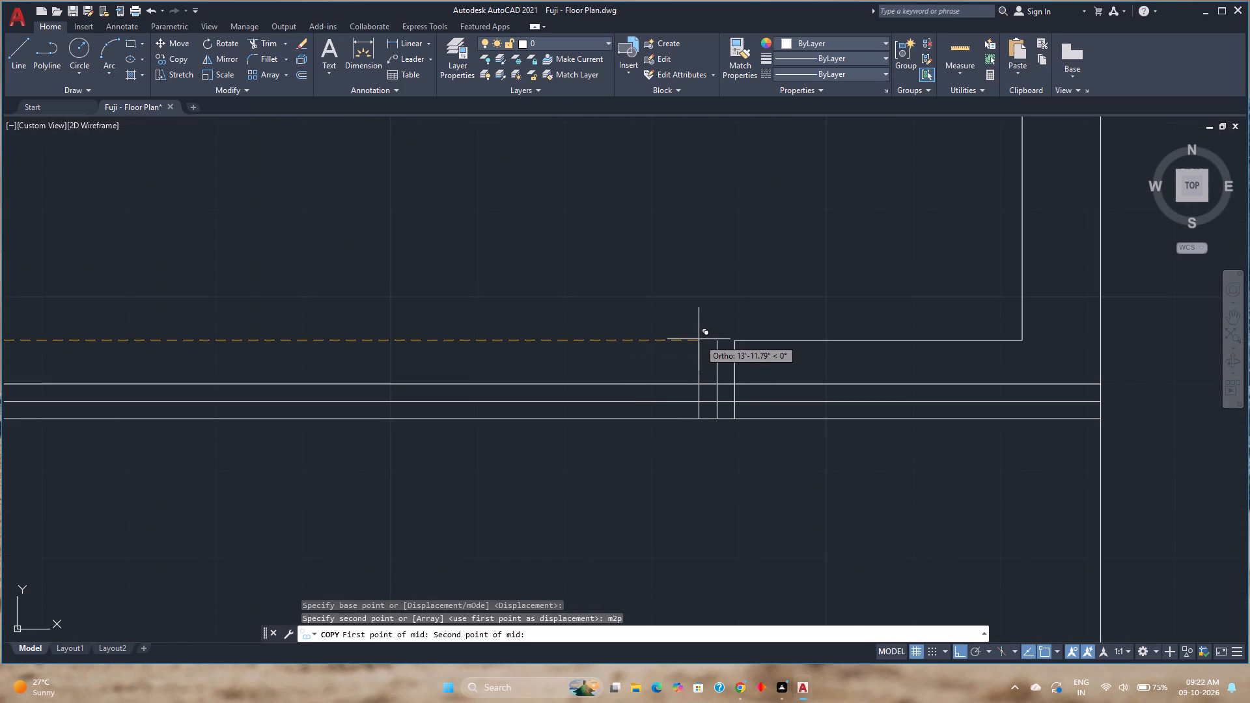
{"action": "left_click", "coordinate": [715, 342]}
{"action": "scroll", "coordinate": [618, 346], "scroll_direction": "down", "scroll_amount": 1}
{"action": "middle_click_drag", "start_coordinate": [618, 346], "coordinate": [659, 348]}
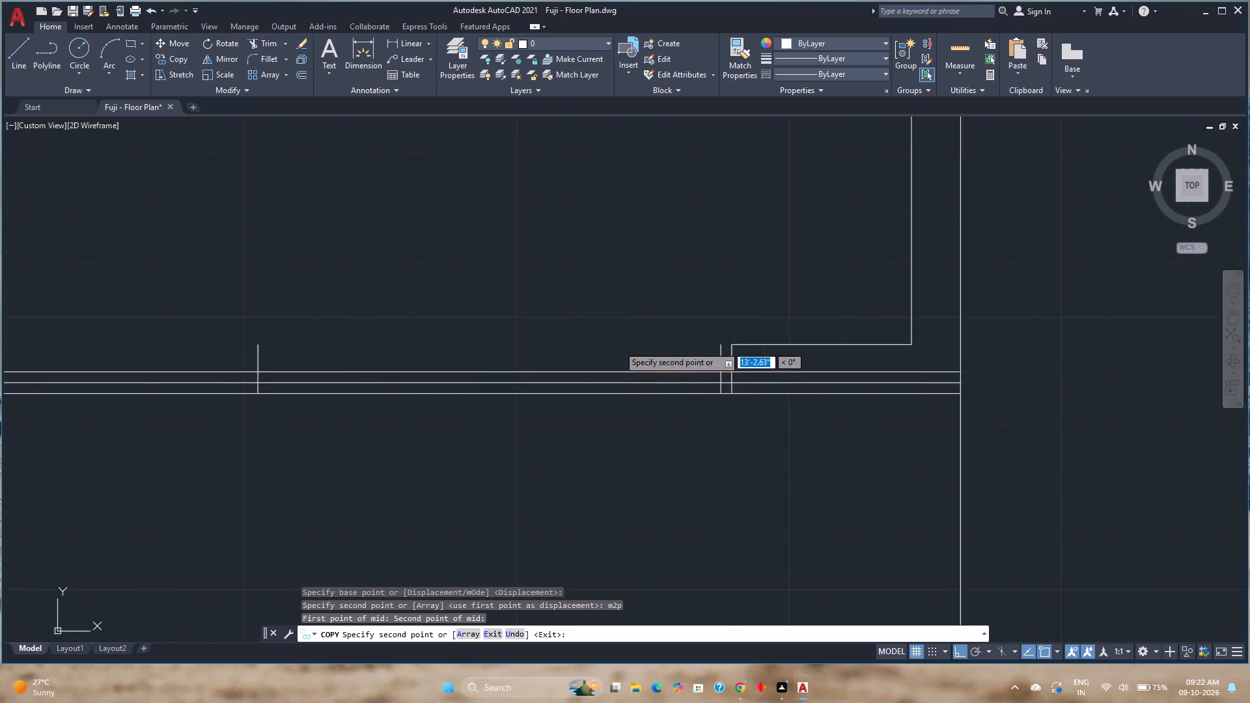
{"action": "middle_click_drag", "start_coordinate": [659, 348], "coordinate": [807, 374]}
{"action": "key", "text": "Escape"}
Copy the centre divider westward as an array of 3 items spaced about 2'-5.8" apart.
{"action": "scroll", "coordinate": [558, 365], "scroll_direction": "down", "scroll_amount": 2}
{"action": "middle_click_drag", "start_coordinate": [558, 365], "coordinate": [695, 367]}
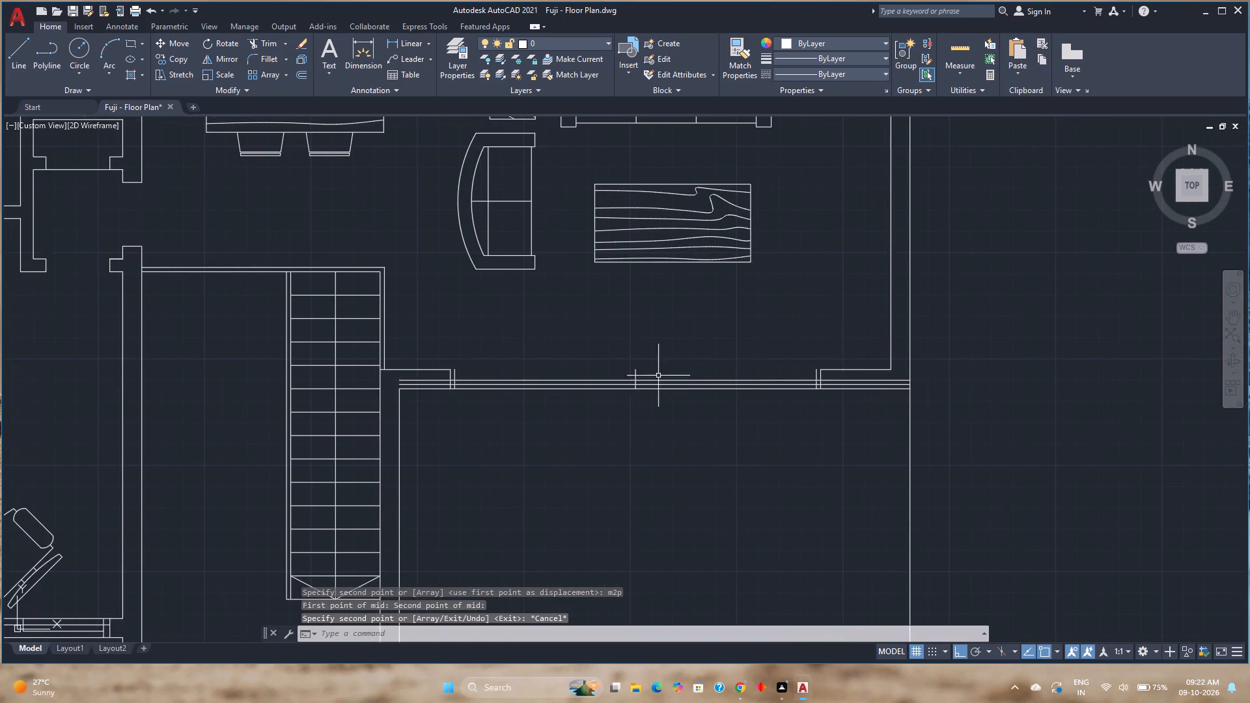
{"action": "scroll", "coordinate": [594, 394], "scroll_direction": "up", "scroll_amount": 2}
{"action": "middle_click_drag", "start_coordinate": [594, 394], "coordinate": [706, 404]}
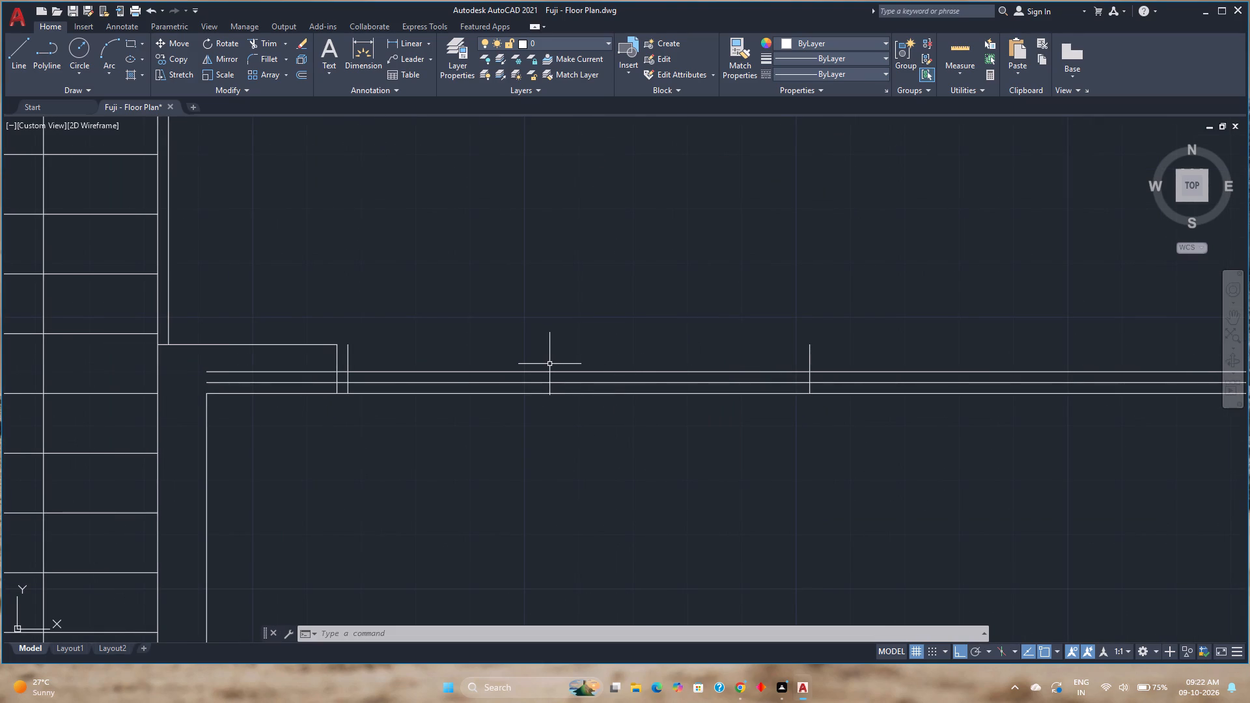
{"action": "left_click", "coordinate": [809, 359]}
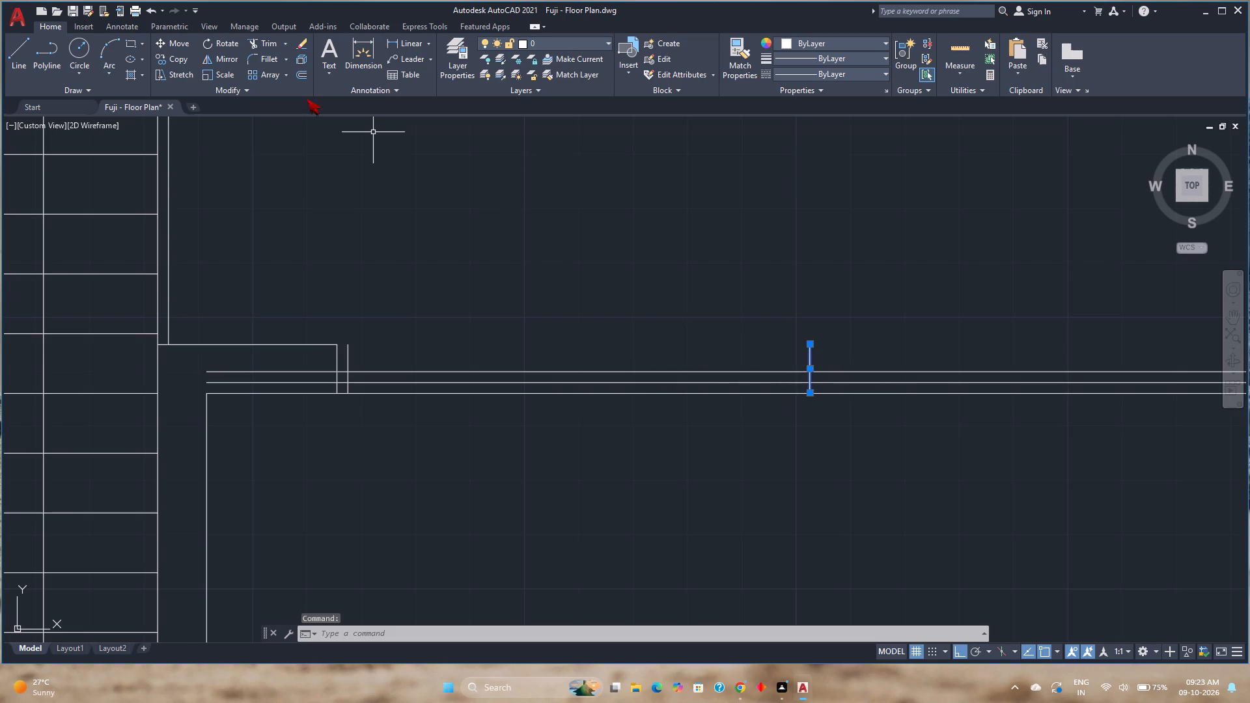
{"action": "left_click", "coordinate": [176, 62]}
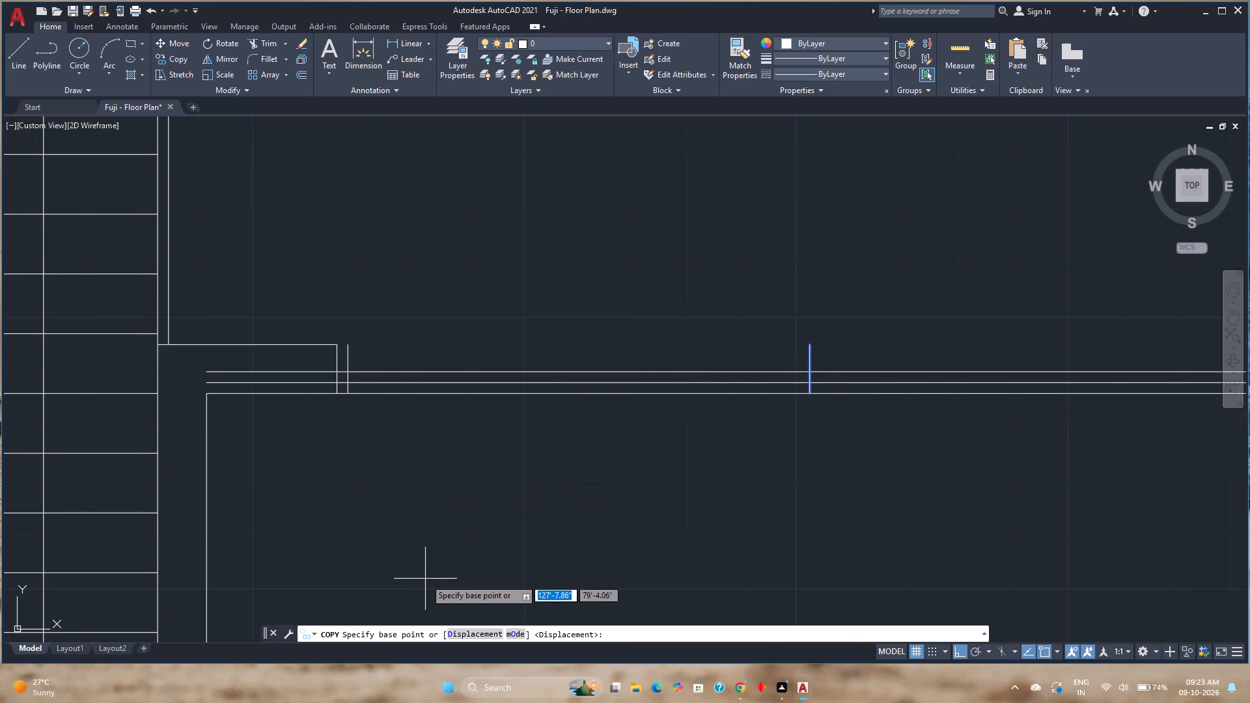
{"action": "left_click", "coordinate": [811, 391]}
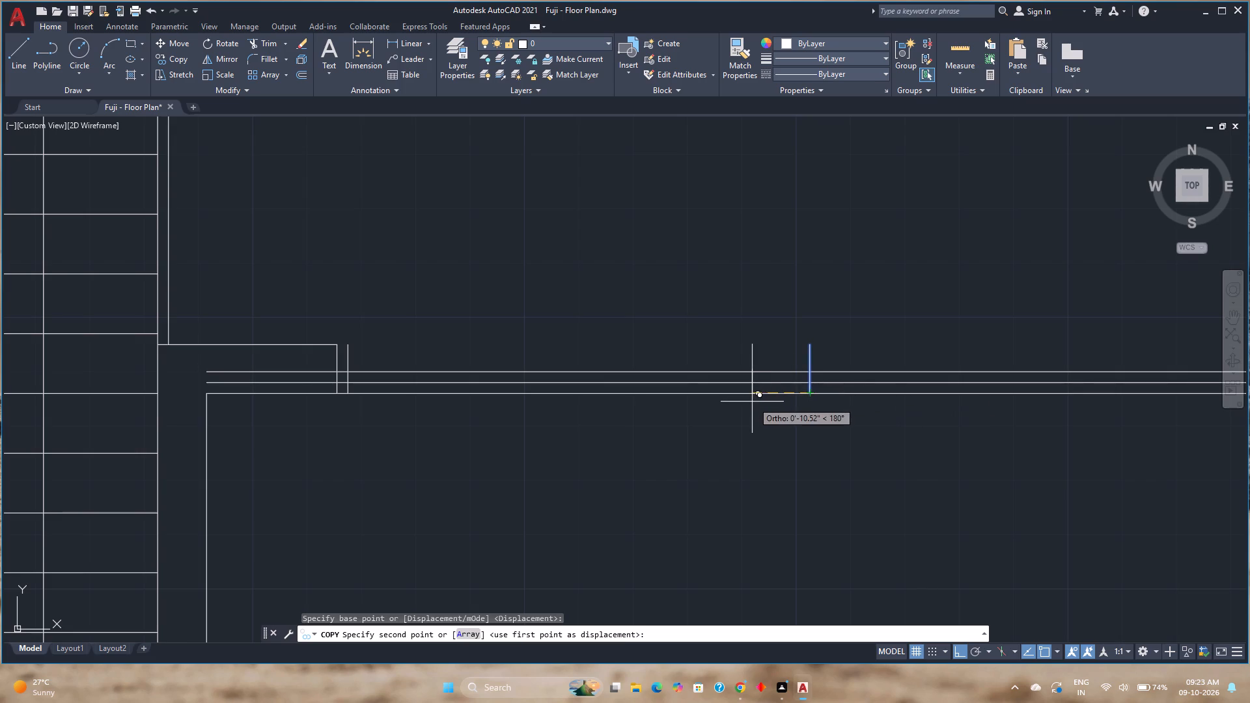
{"action": "left_click", "coordinate": [466, 629]}
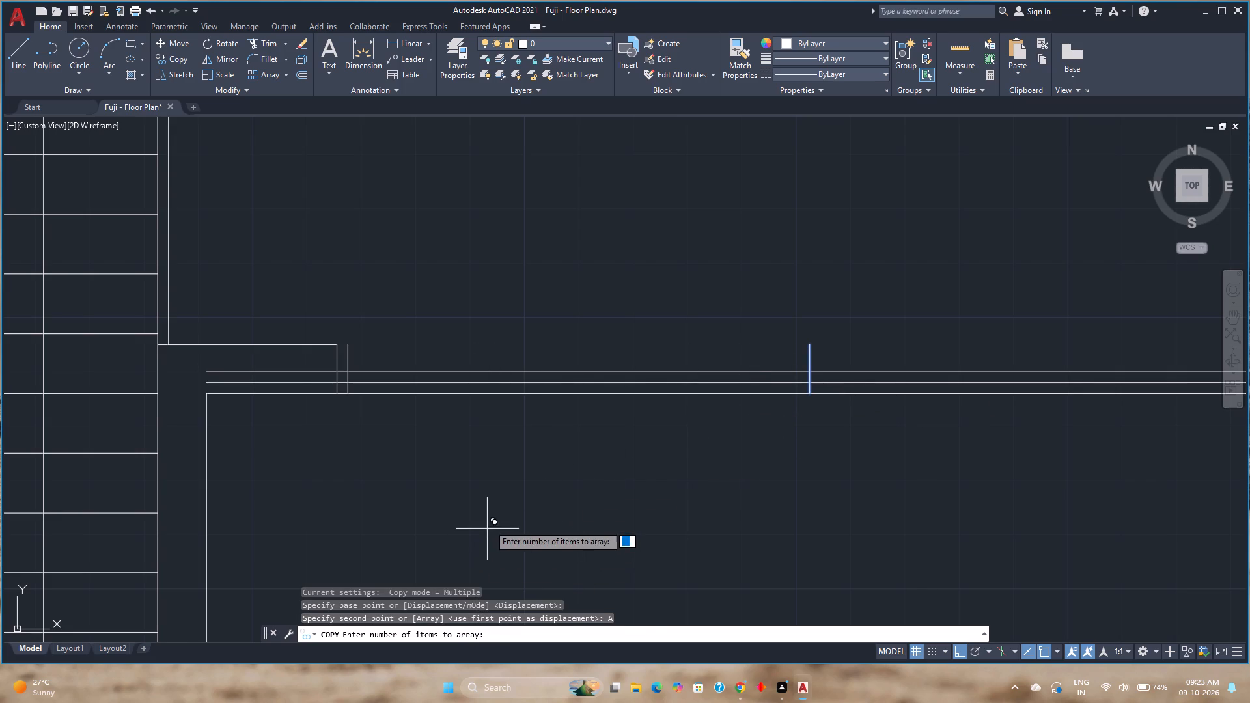
{"action": "key", "text": "3"}
{"action": "key", "text": "Return"}
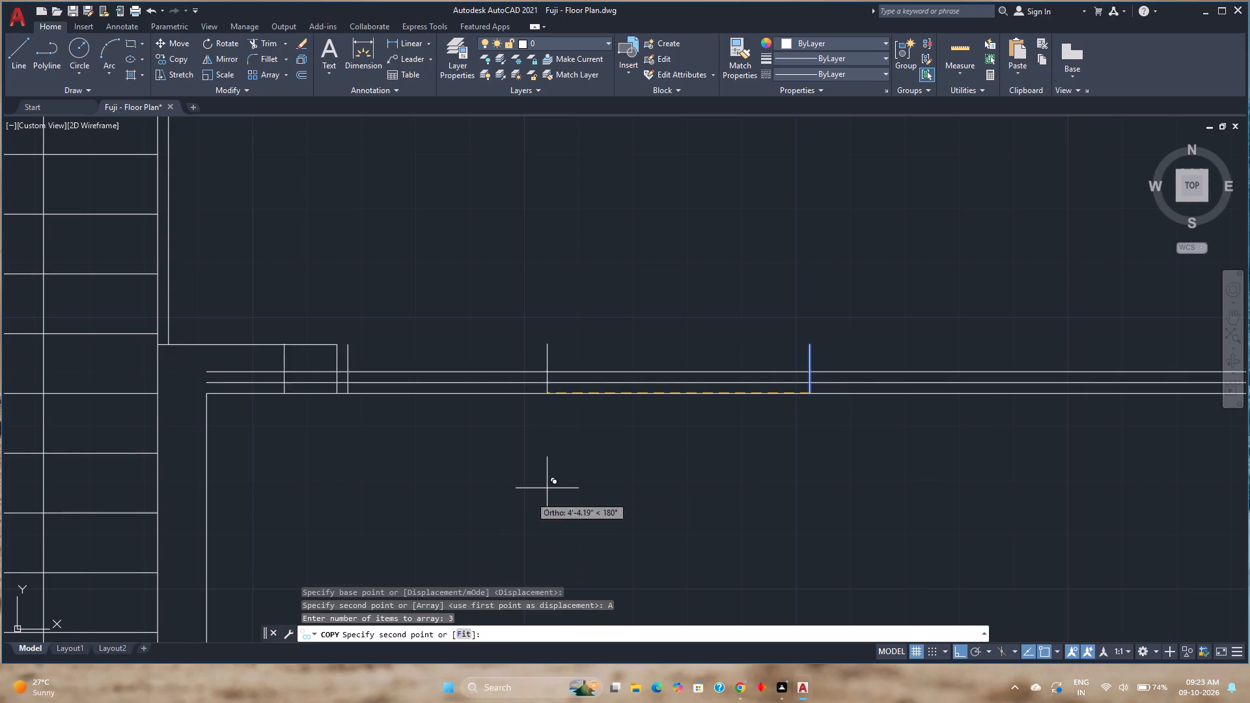
{"action": "left_click", "coordinate": [648, 426]}
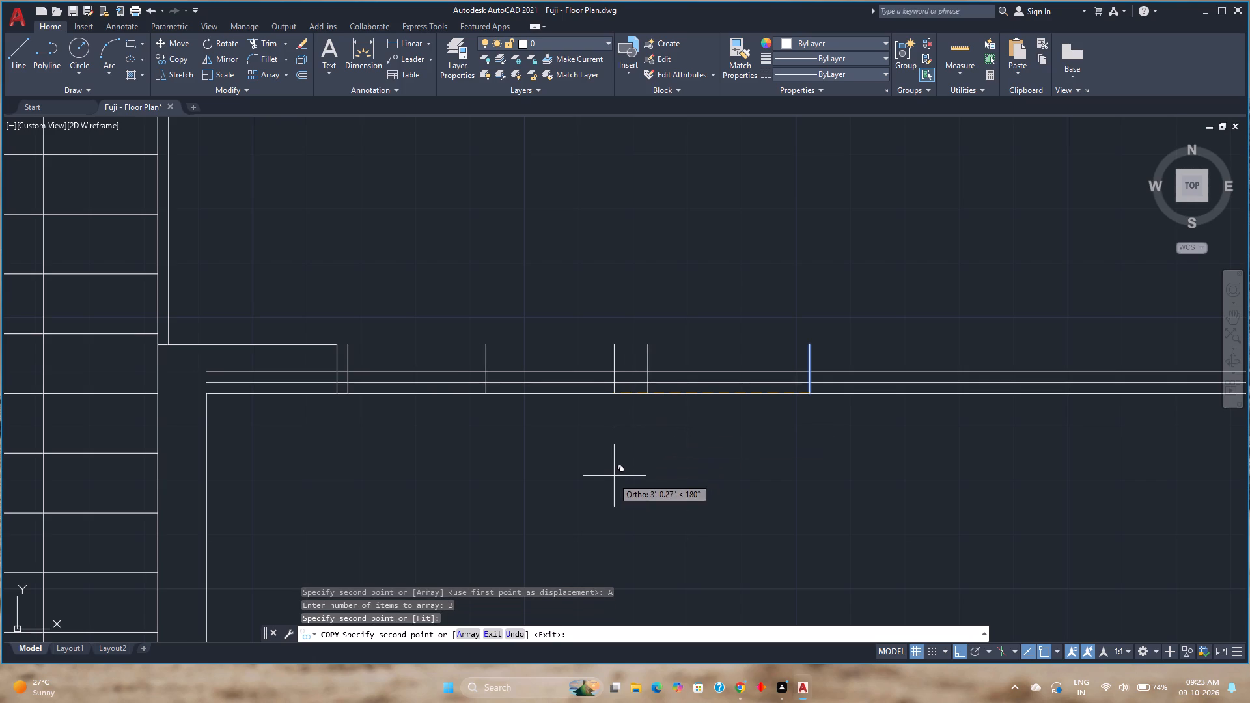
{"action": "key", "text": "Escape"}
Trim the two offset pane lines west of the opening's west end line and the west frame line's part north of the inner pane line.
{"action": "type", "text": "tr"}
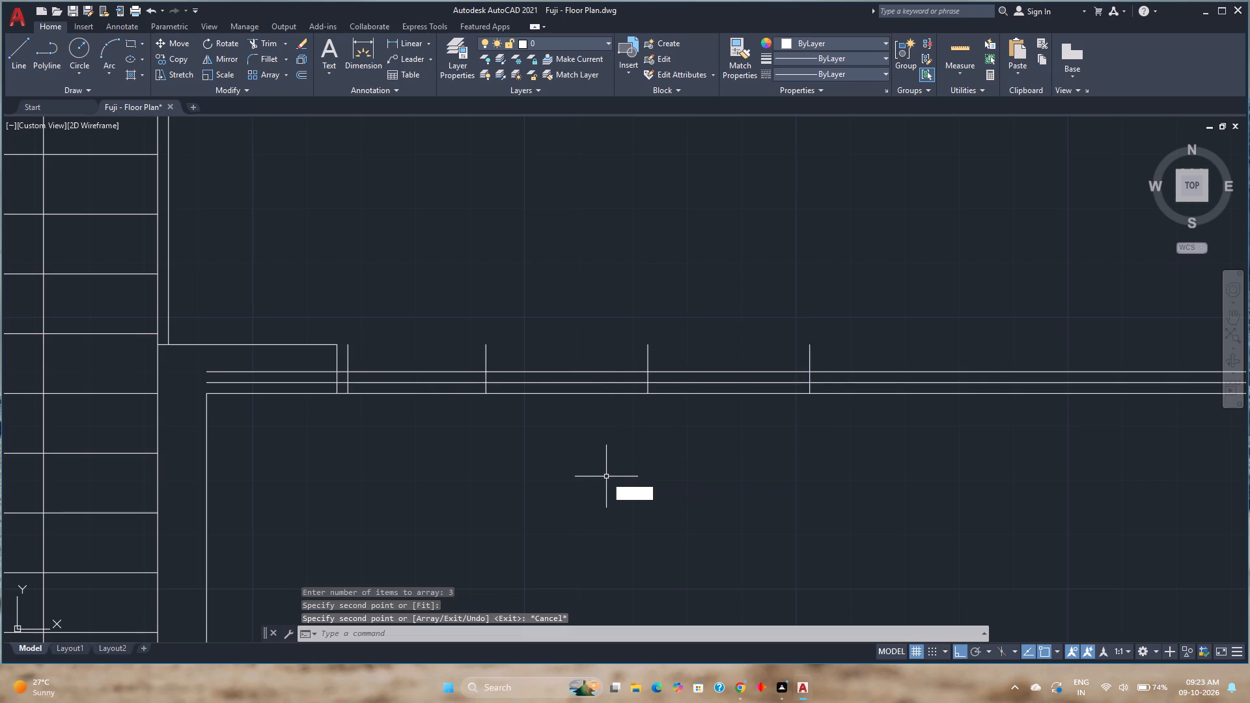
{"action": "key", "text": "Return"}
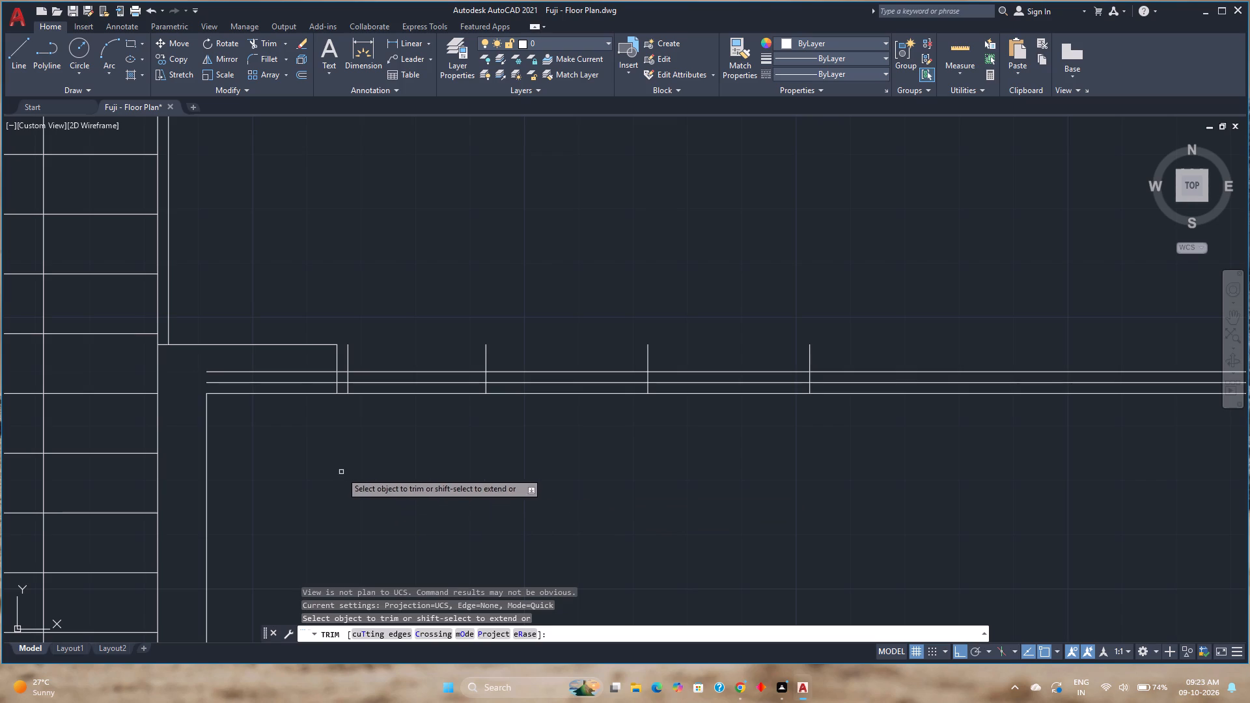
{"action": "scroll", "coordinate": [285, 389], "scroll_direction": "up", "scroll_amount": 4}
{"action": "left_click", "coordinate": [361, 314]}
{"action": "left_click", "coordinate": [359, 389]}
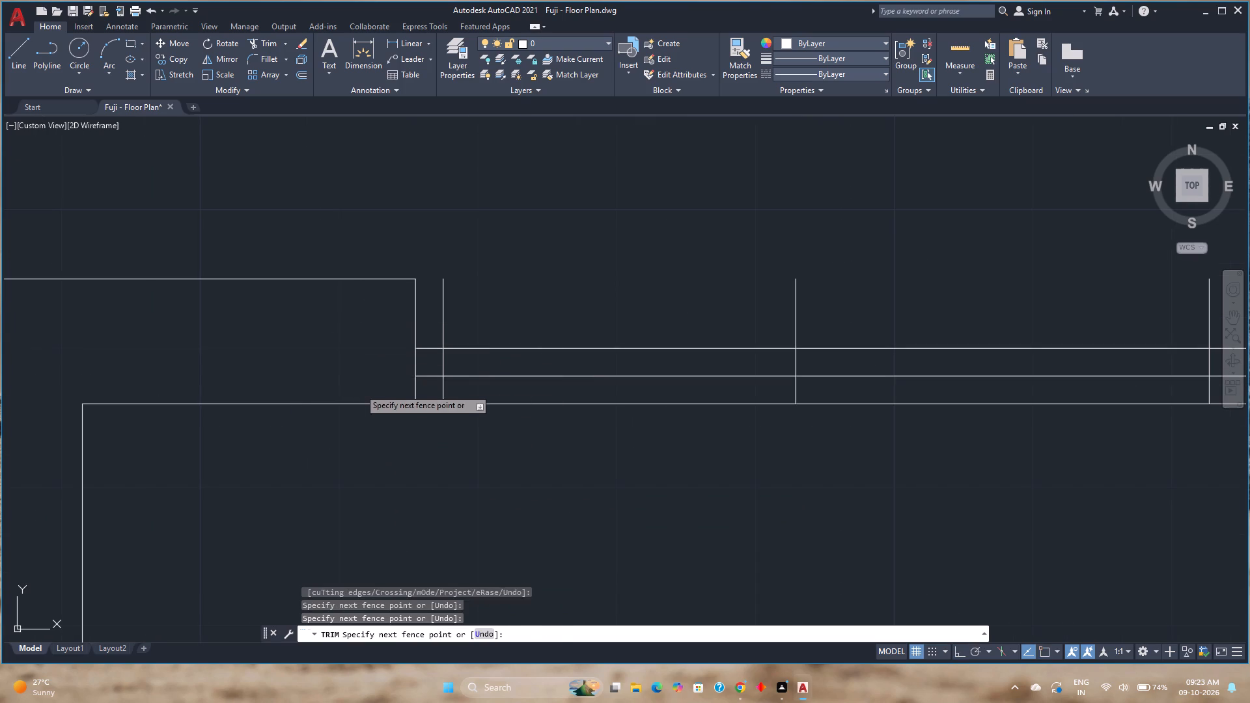
{"action": "left_click", "coordinate": [445, 314]}
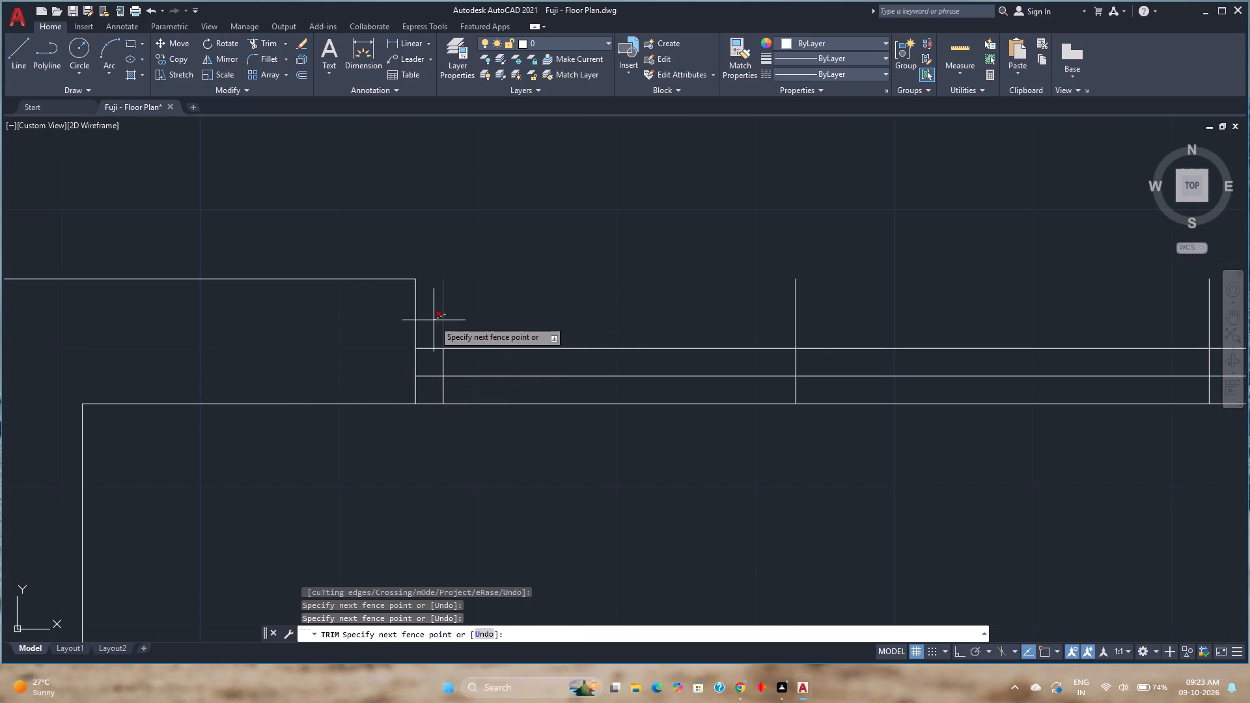
{"action": "left_click", "coordinate": [434, 320]}
Trim the inner pane line between the west frame line and the first divider of the south window.
{"action": "scroll", "coordinate": [631, 333], "scroll_direction": "down", "scroll_amount": 1}
{"action": "middle_click_drag", "start_coordinate": [632, 333], "coordinate": [592, 355]}
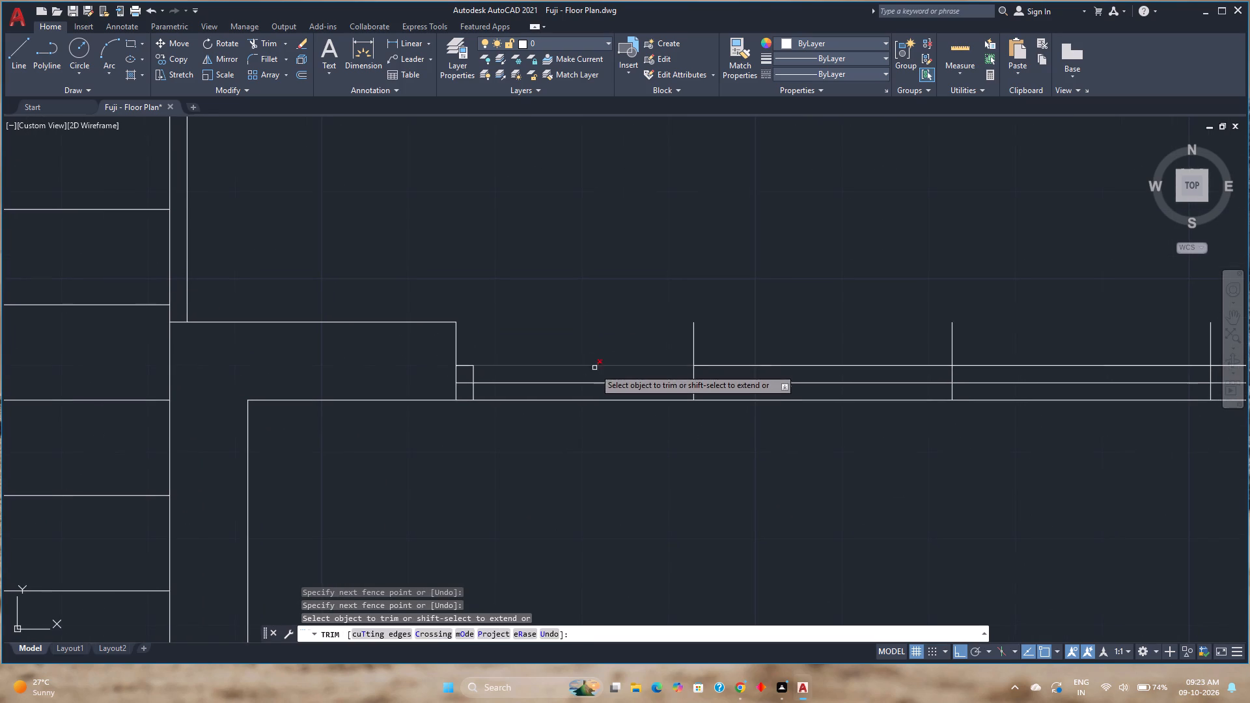
{"action": "left_click", "coordinate": [594, 374]}
{"action": "left_click", "coordinate": [594, 352]}
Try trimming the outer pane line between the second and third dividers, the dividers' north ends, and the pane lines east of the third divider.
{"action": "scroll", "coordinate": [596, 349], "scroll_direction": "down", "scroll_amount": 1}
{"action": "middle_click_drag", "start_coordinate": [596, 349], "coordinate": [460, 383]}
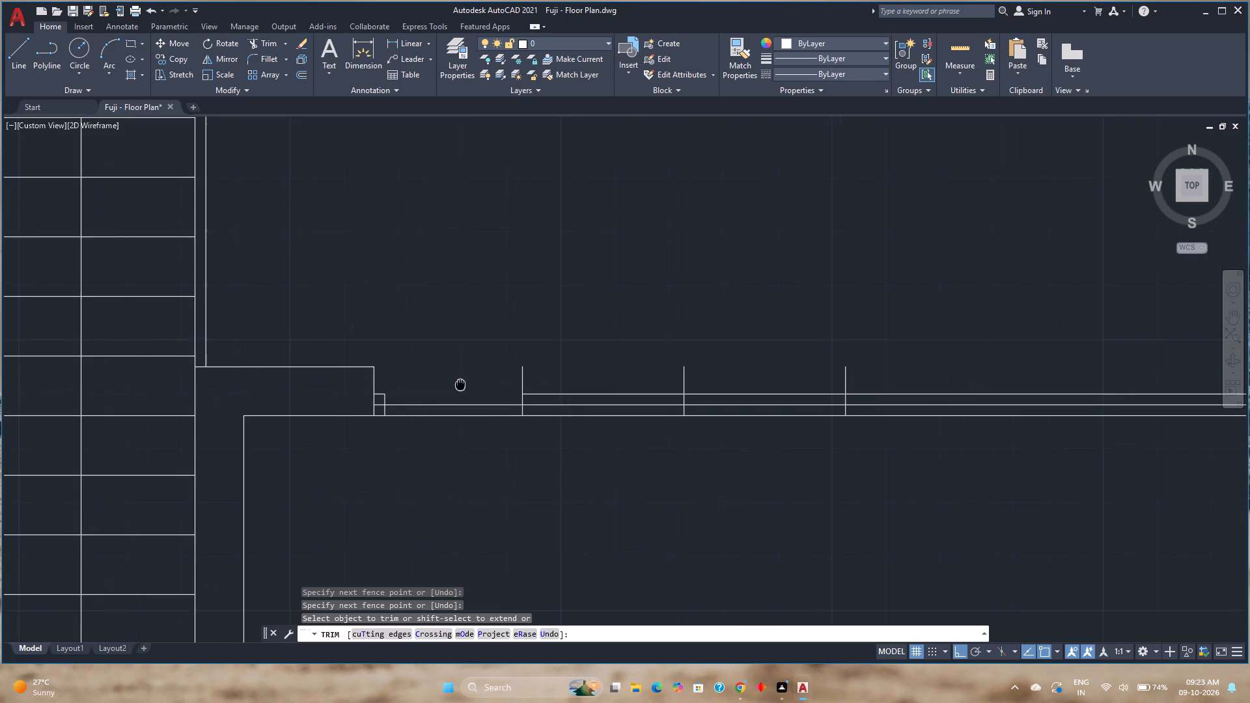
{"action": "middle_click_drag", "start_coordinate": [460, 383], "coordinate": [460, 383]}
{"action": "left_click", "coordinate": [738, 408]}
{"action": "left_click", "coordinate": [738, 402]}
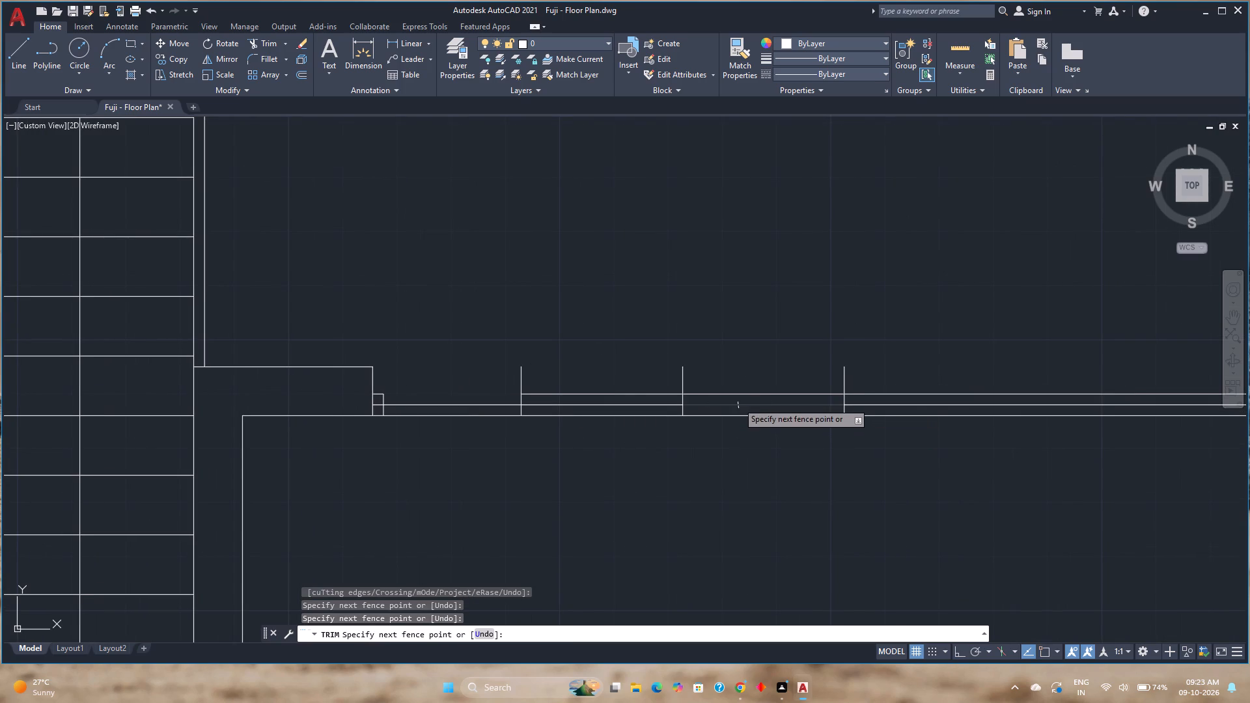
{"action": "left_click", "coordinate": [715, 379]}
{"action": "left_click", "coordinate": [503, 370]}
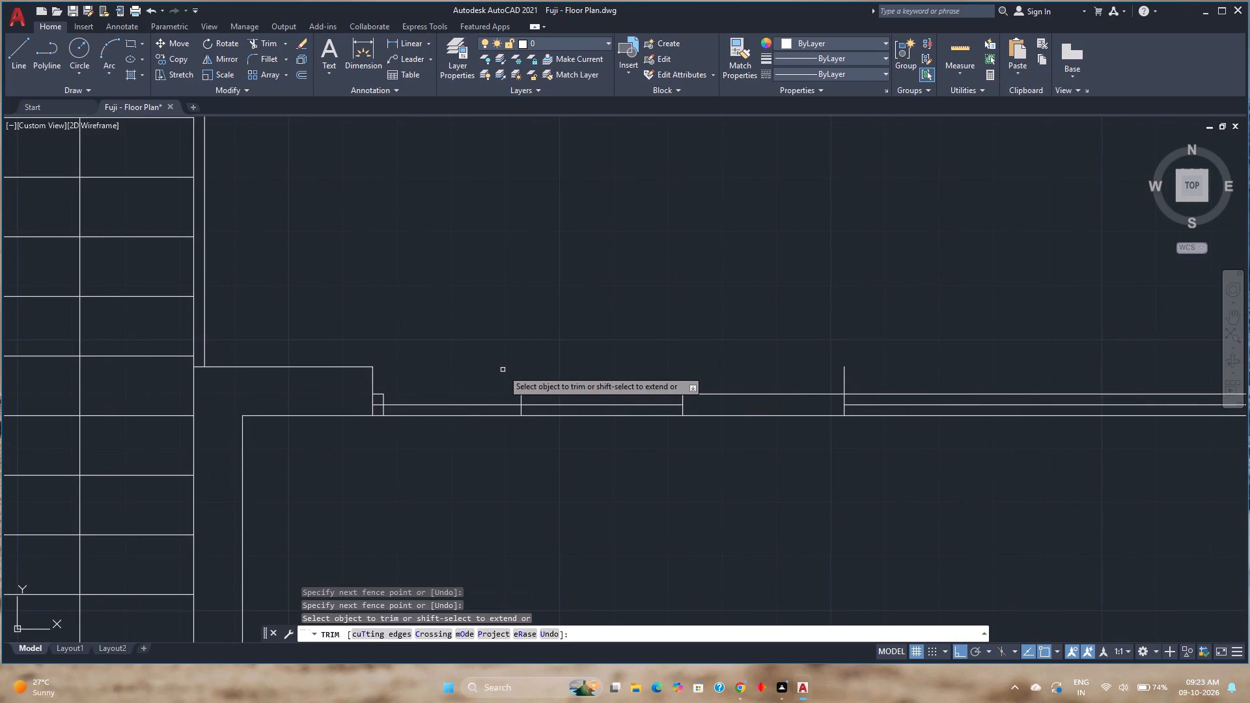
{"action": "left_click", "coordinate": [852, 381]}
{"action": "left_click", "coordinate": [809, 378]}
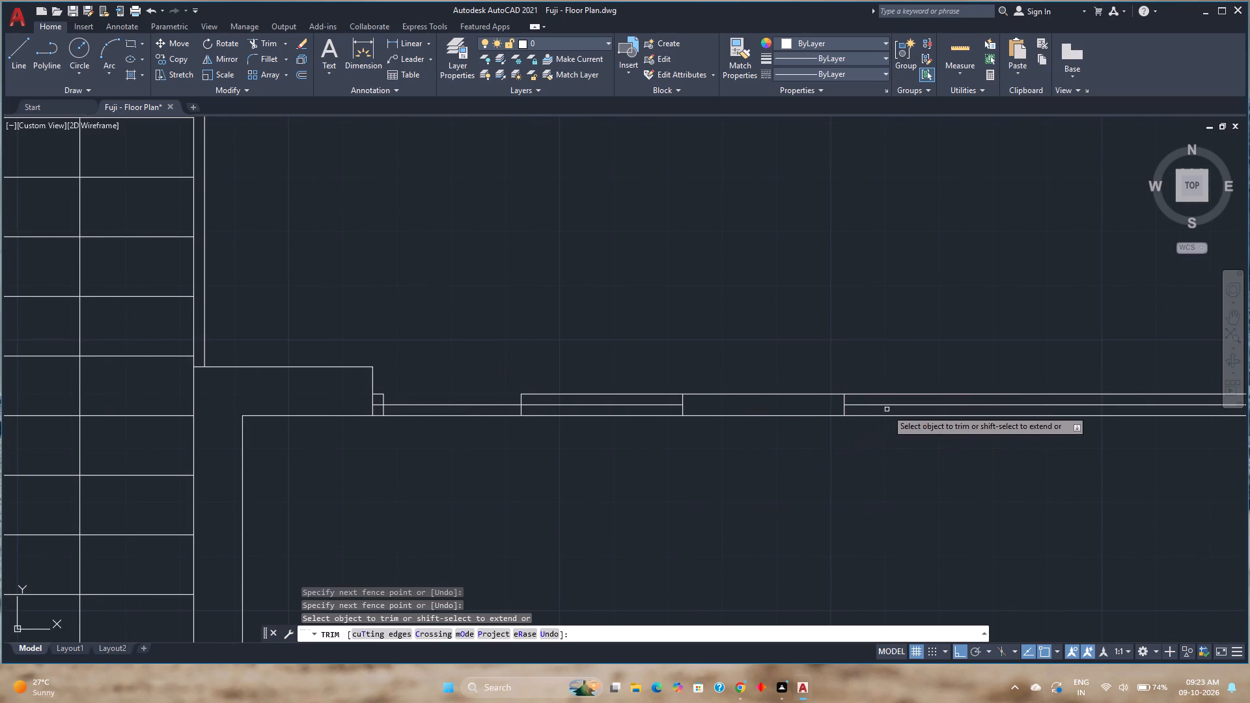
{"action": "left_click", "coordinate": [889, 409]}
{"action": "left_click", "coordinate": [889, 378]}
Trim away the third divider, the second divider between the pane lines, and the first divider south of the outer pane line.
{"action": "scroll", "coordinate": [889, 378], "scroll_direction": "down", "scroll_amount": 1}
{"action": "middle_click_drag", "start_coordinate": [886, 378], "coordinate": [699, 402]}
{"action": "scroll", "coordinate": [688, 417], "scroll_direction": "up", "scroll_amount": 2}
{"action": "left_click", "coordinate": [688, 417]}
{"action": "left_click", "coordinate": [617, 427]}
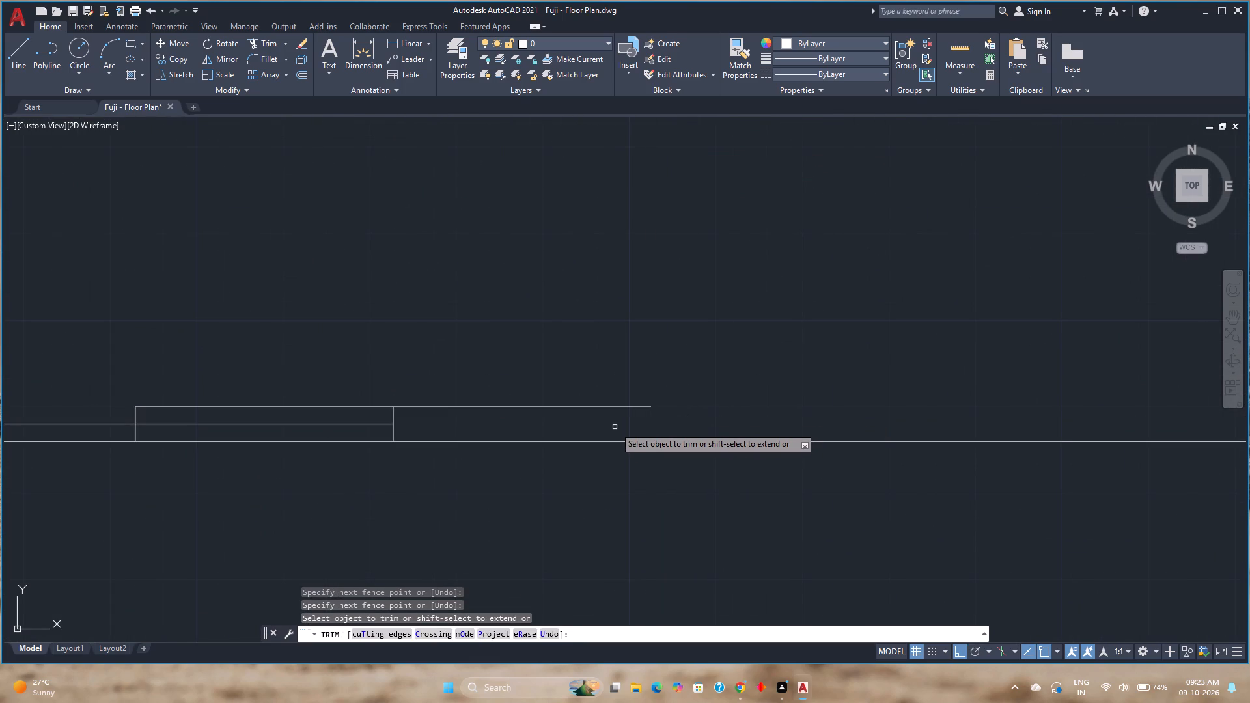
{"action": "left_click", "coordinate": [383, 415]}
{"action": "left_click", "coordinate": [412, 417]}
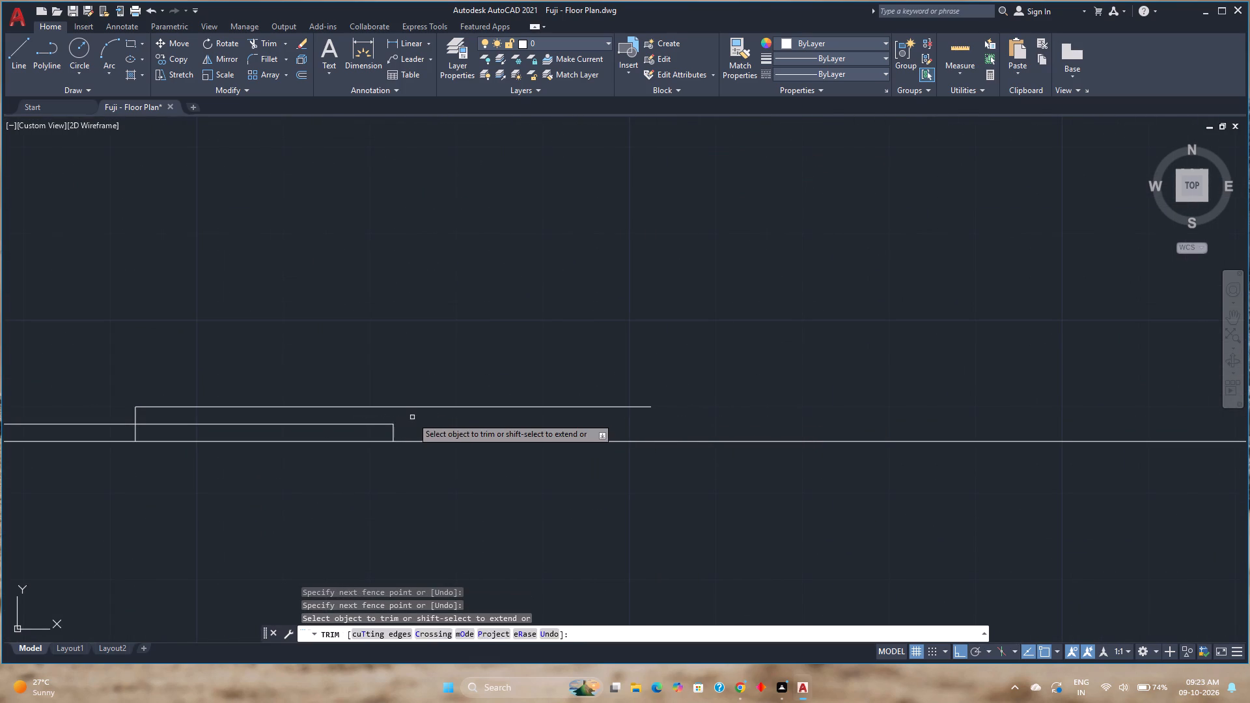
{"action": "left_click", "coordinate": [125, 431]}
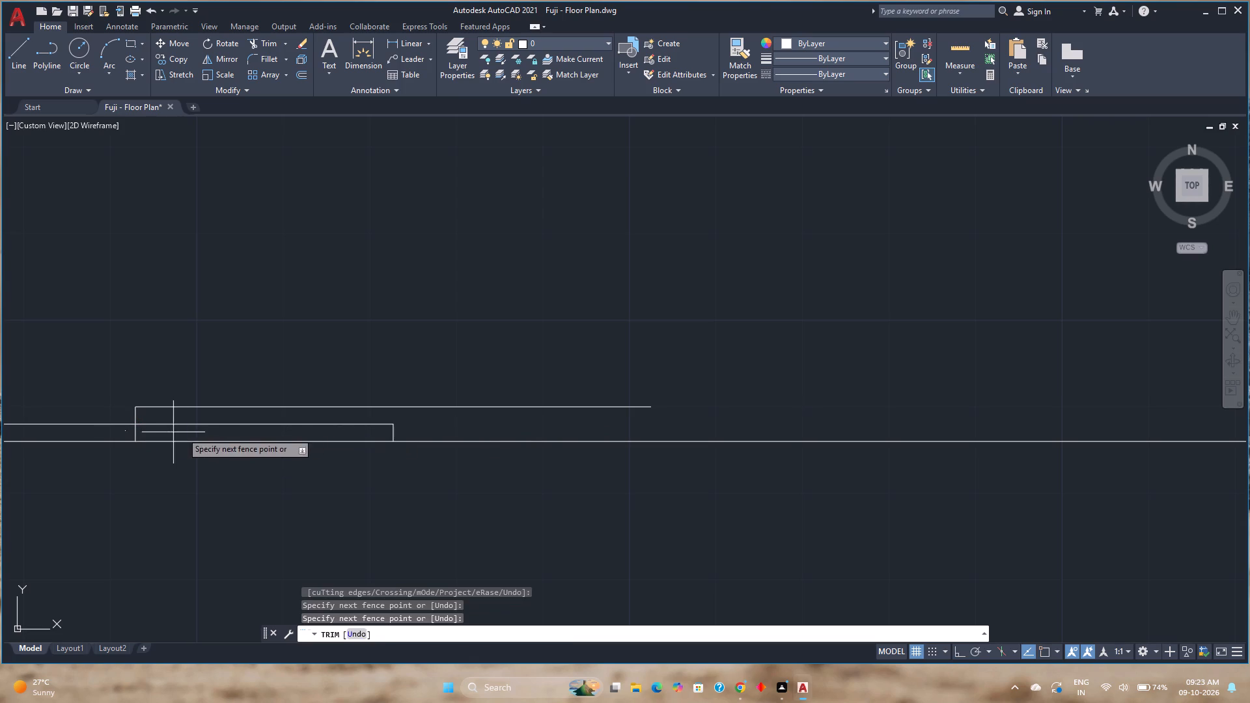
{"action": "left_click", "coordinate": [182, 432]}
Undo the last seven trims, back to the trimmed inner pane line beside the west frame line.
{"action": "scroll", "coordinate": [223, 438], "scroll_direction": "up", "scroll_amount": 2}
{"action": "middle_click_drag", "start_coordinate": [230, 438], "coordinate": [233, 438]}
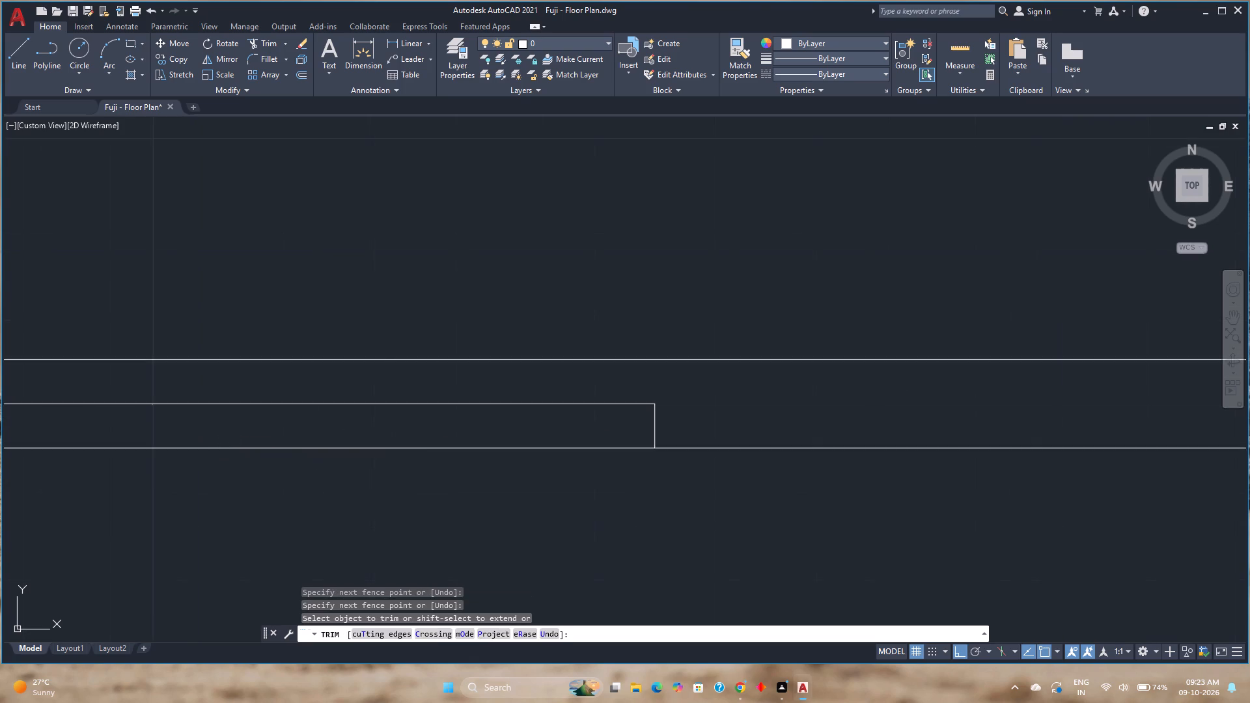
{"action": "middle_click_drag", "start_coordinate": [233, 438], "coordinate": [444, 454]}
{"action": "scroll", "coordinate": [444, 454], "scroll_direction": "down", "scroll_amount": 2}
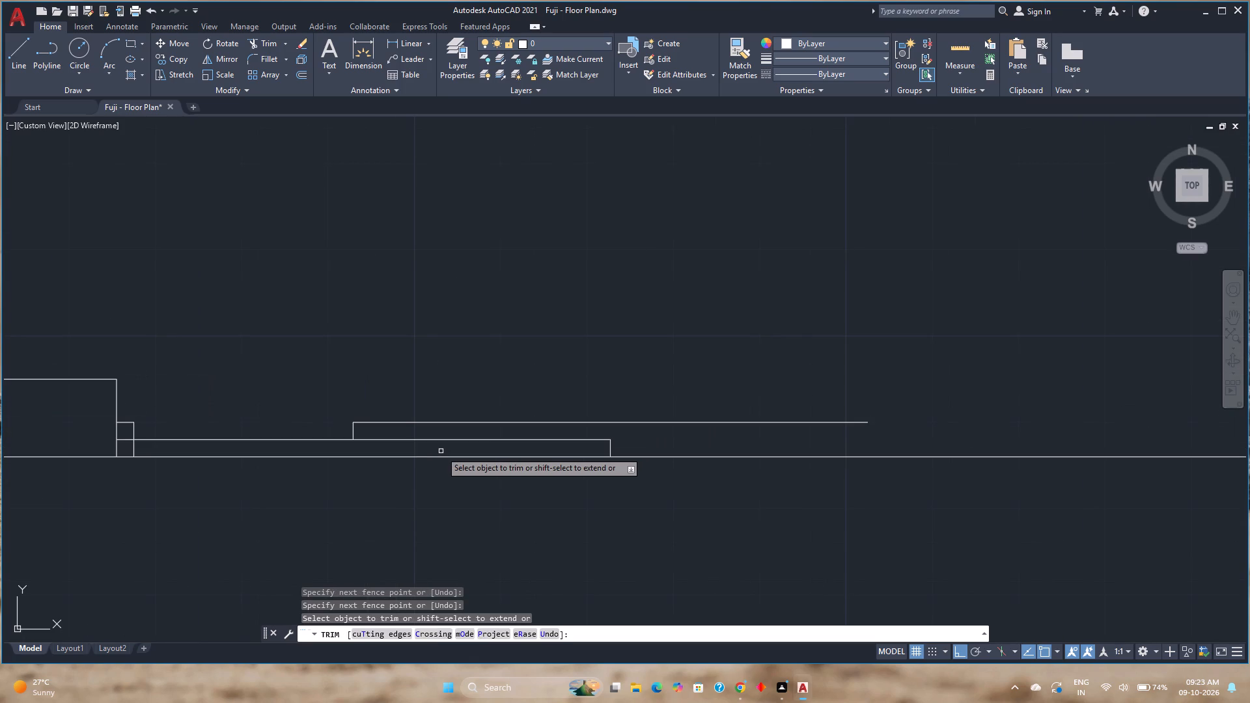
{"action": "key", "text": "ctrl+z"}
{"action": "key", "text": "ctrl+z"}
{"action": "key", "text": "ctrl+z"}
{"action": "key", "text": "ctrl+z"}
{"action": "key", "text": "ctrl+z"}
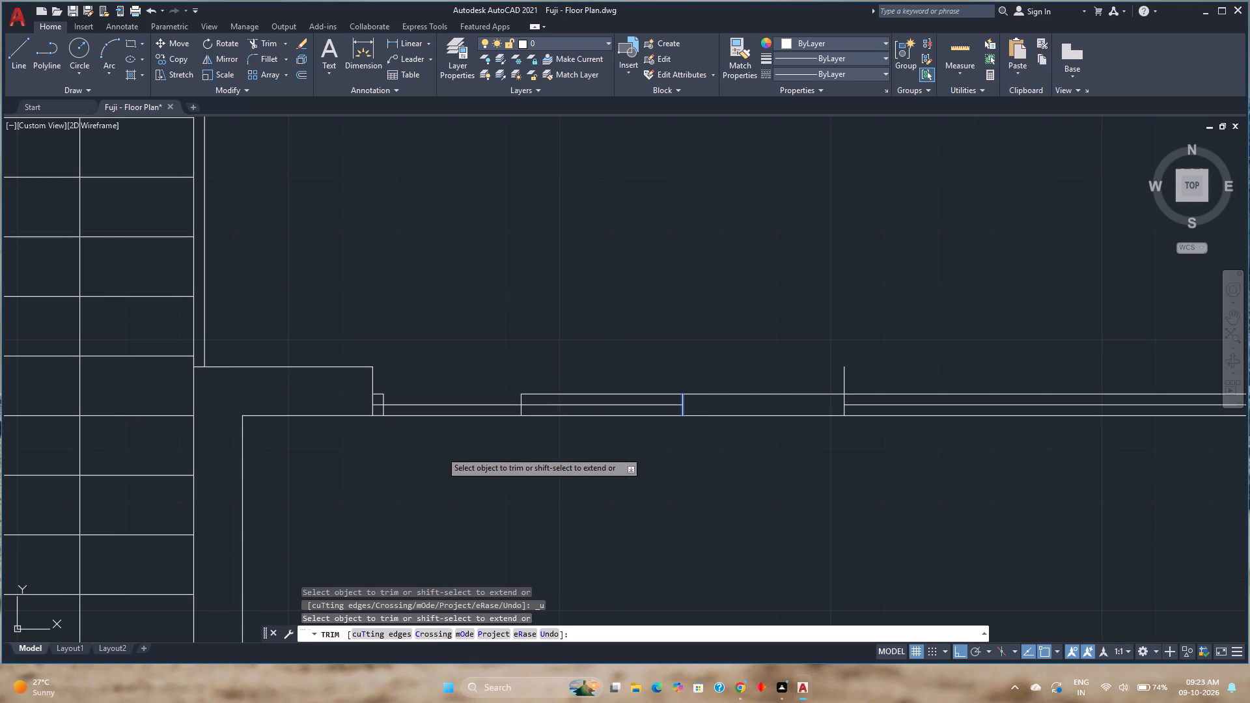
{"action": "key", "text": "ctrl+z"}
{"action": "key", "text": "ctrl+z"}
Trim the three dividers north of the inner pane line and both pane lines east of the third divider.
{"action": "middle_click_drag", "start_coordinate": [692, 437], "coordinate": [487, 473]}
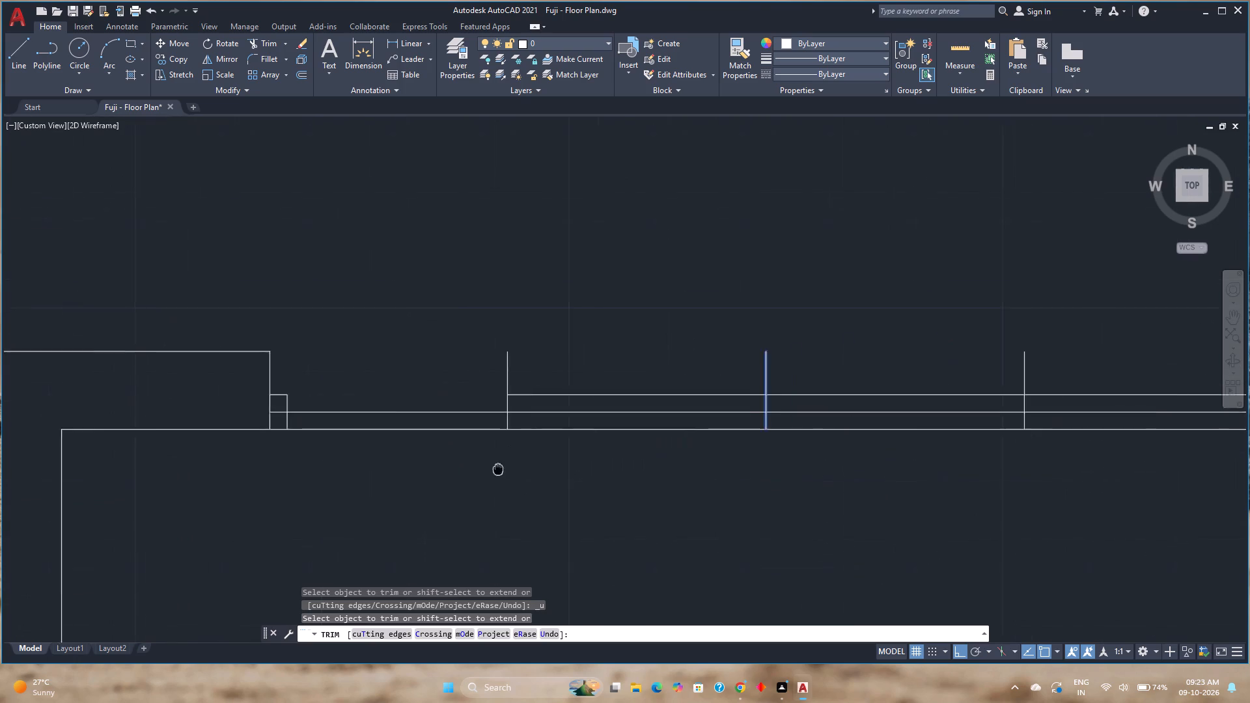
{"action": "middle_click_drag", "start_coordinate": [487, 473], "coordinate": [424, 496]}
{"action": "left_click", "coordinate": [457, 404]}
{"action": "left_click", "coordinate": [400, 404]}
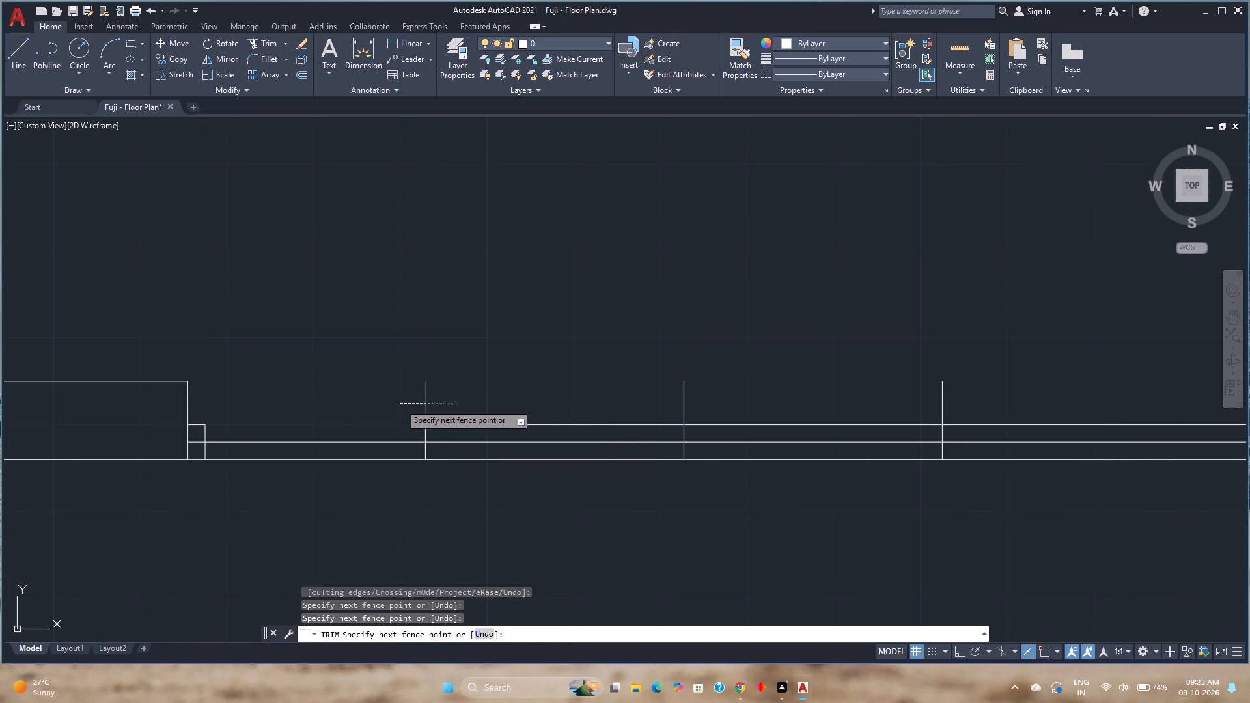
{"action": "left_click", "coordinate": [653, 411]}
{"action": "left_click", "coordinate": [730, 408]}
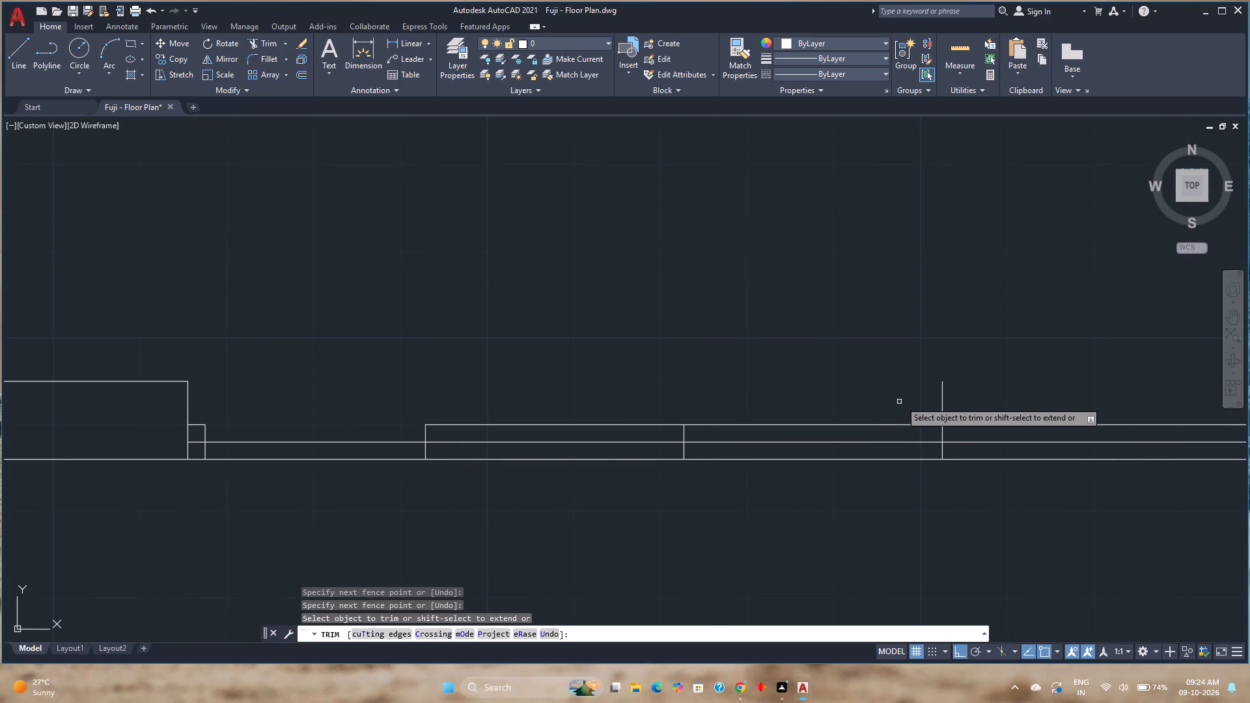
{"action": "left_click", "coordinate": [935, 397]}
{"action": "left_click", "coordinate": [992, 396]}
{"action": "left_click", "coordinate": [986, 447]}
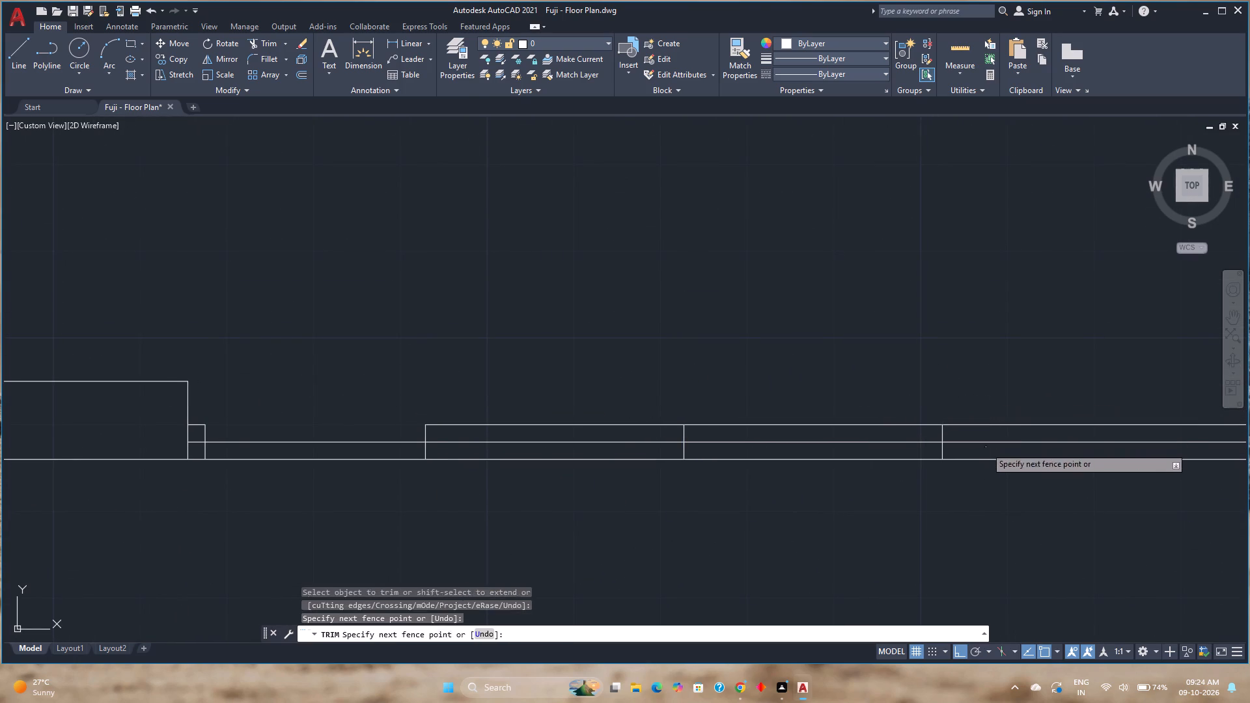
{"action": "left_click", "coordinate": [978, 407]}
Trim the second divider between the pane lines, and the first and third dividers south of the outer pane line.
{"action": "scroll", "coordinate": [697, 439], "scroll_direction": "up", "scroll_amount": 2}
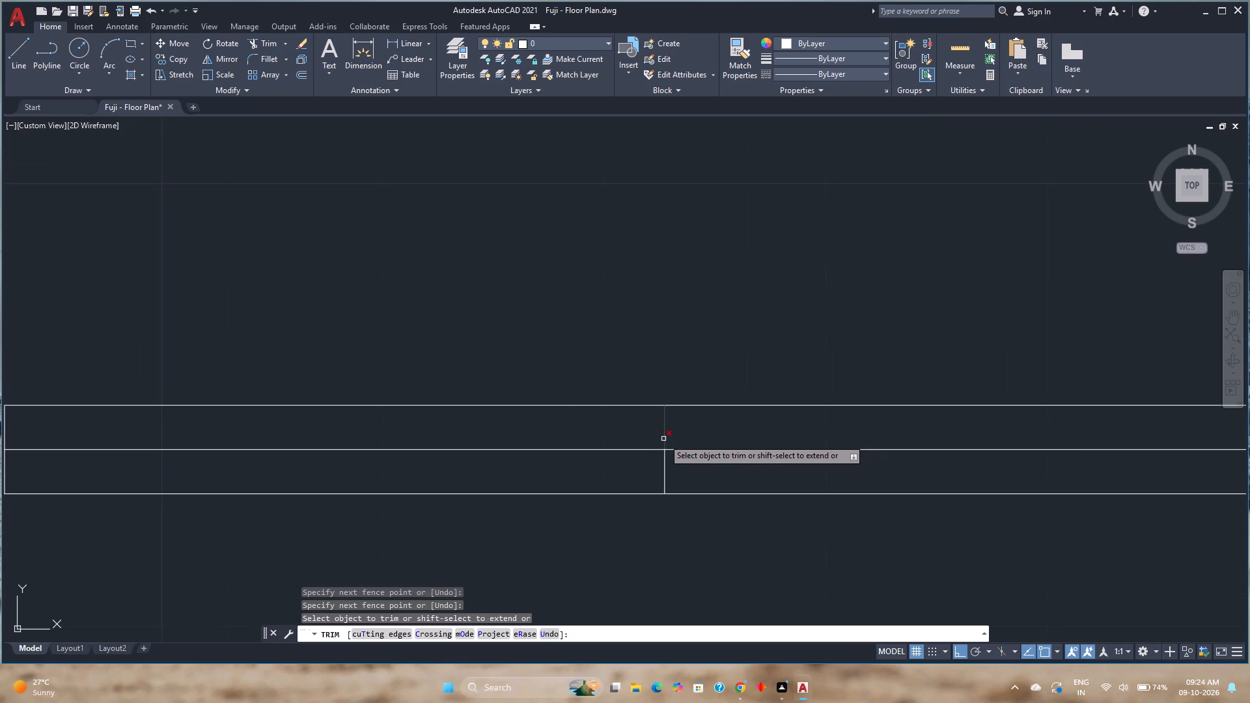
{"action": "left_click", "coordinate": [644, 438]}
{"action": "left_click", "coordinate": [686, 432]}
{"action": "scroll", "coordinate": [686, 432], "scroll_direction": "down", "scroll_amount": 2}
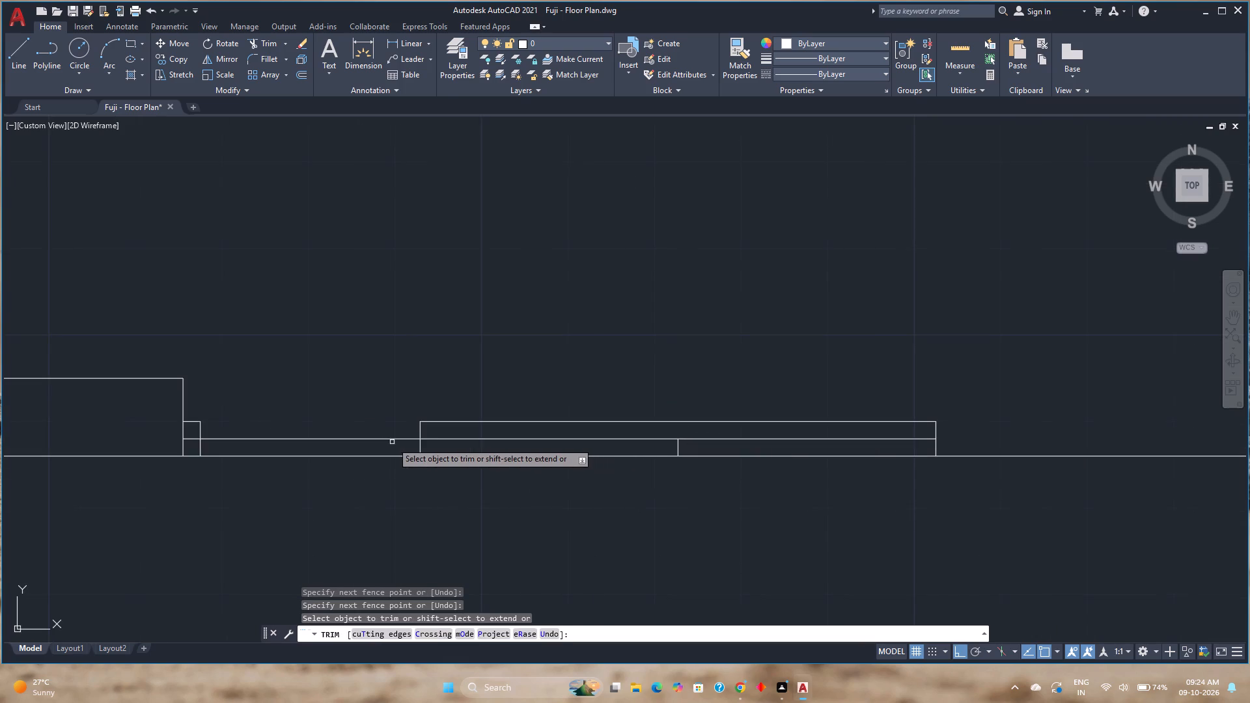
{"action": "scroll", "coordinate": [392, 442], "scroll_direction": "up", "scroll_amount": 2}
{"action": "left_click", "coordinate": [399, 455]}
{"action": "left_click", "coordinate": [528, 462]}
{"action": "scroll", "coordinate": [528, 462], "scroll_direction": "down", "scroll_amount": 2}
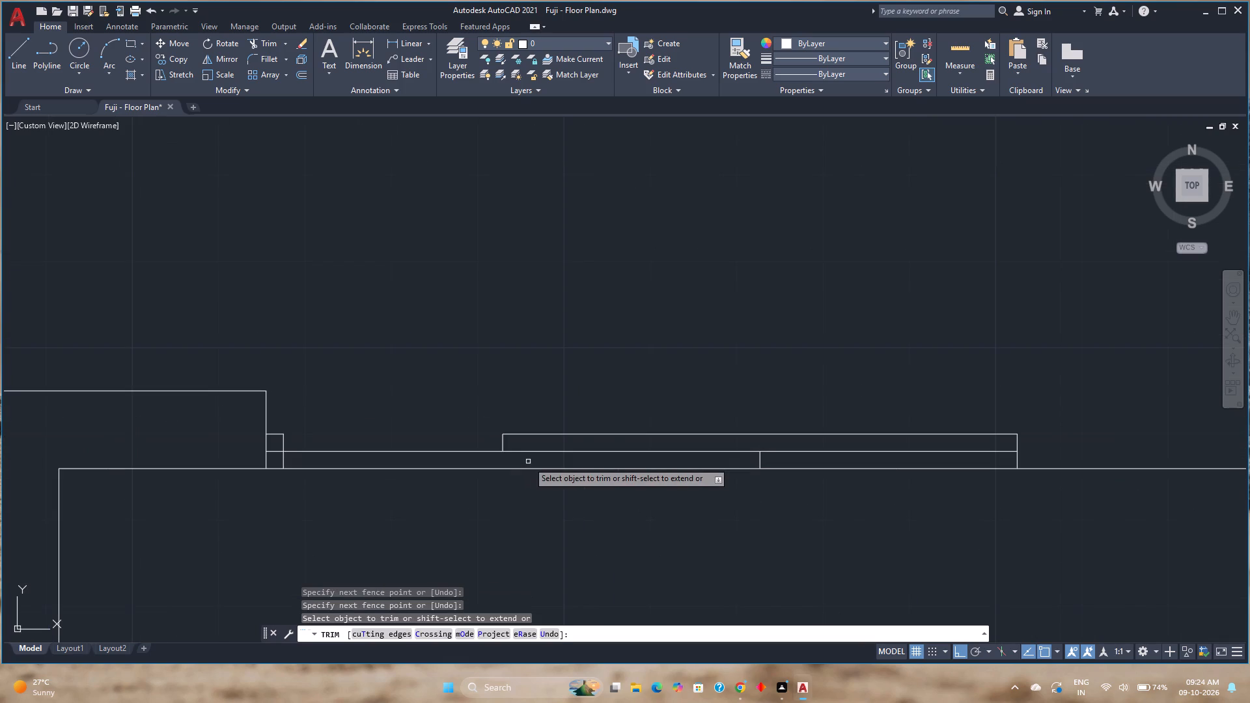
{"action": "middle_click_drag", "start_coordinate": [528, 462], "coordinate": [402, 460]}
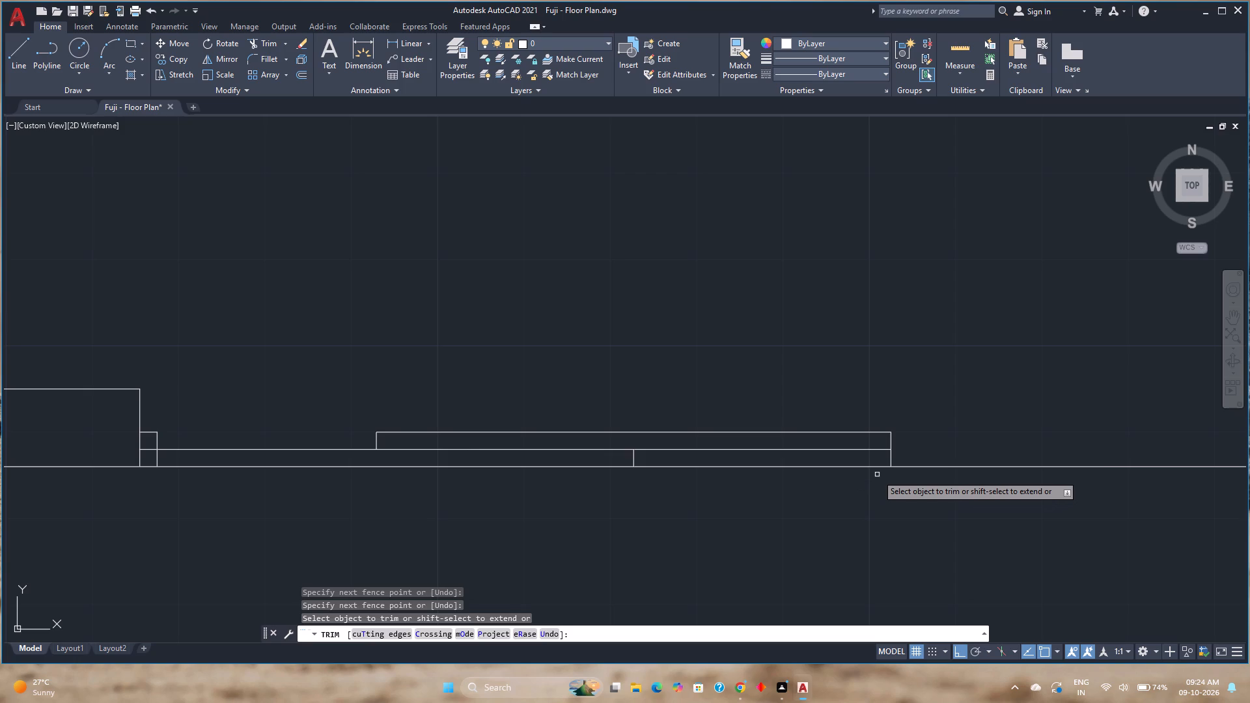
{"action": "scroll", "coordinate": [910, 453], "scroll_direction": "up", "scroll_amount": 2}
{"action": "left_click", "coordinate": [870, 464]}
{"action": "left_click", "coordinate": [900, 463]}
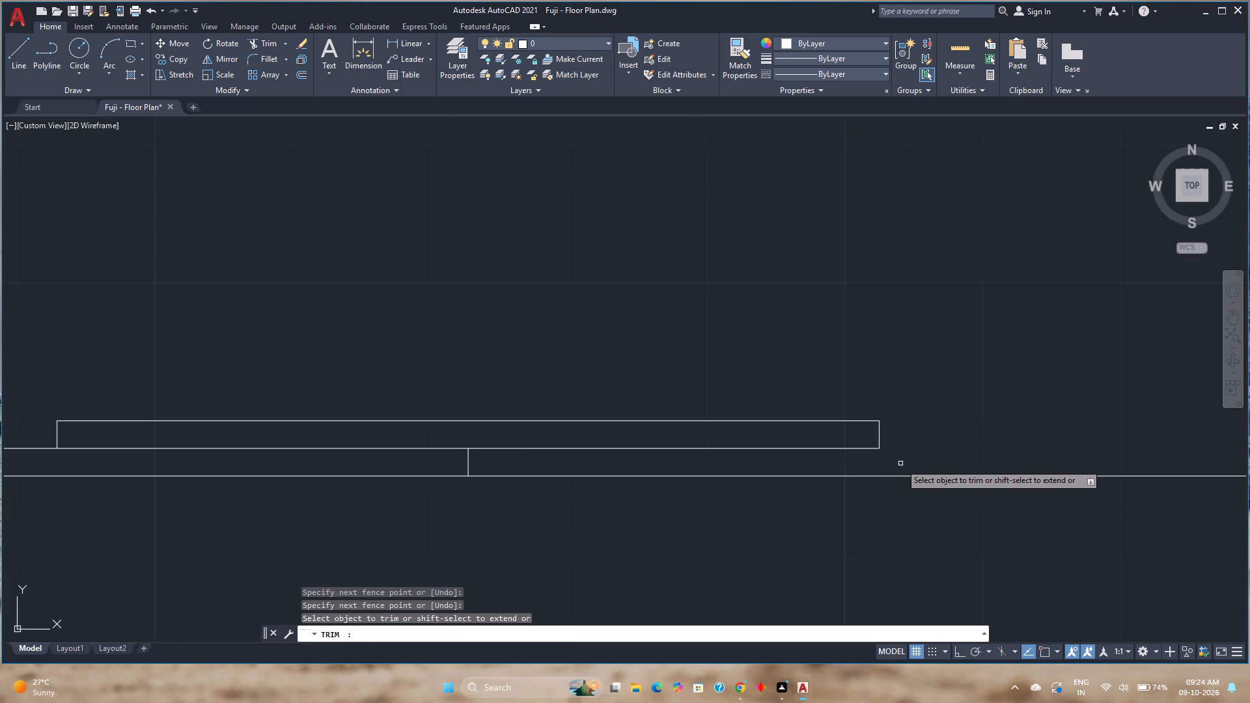
{"action": "scroll", "coordinate": [900, 463], "scroll_direction": "down", "scroll_amount": 1}
{"action": "middle_click_drag", "start_coordinate": [899, 463], "coordinate": [745, 473]}
{"action": "scroll", "coordinate": [745, 473], "scroll_direction": "down", "scroll_amount": 1}
{"action": "scroll", "coordinate": [690, 519], "scroll_direction": "down", "scroll_amount": 1}
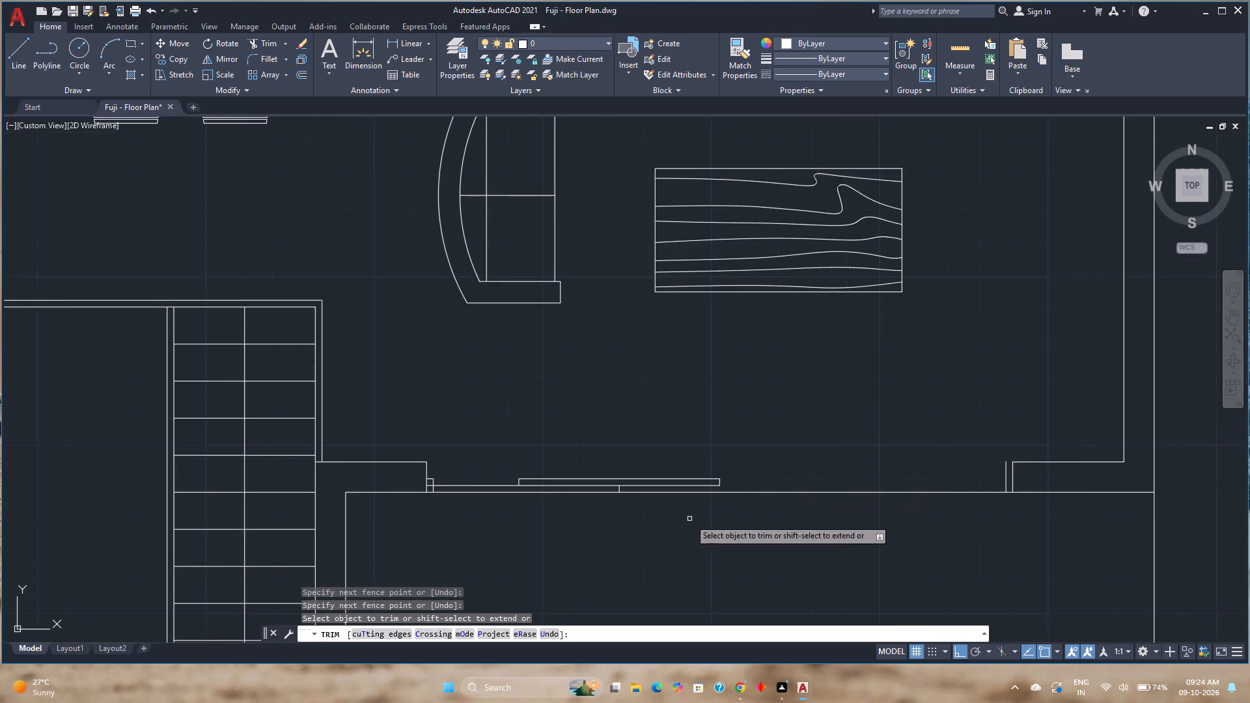
{"action": "middle_click_drag", "start_coordinate": [689, 519], "coordinate": [635, 521]}
{"action": "key", "text": "Escape"}
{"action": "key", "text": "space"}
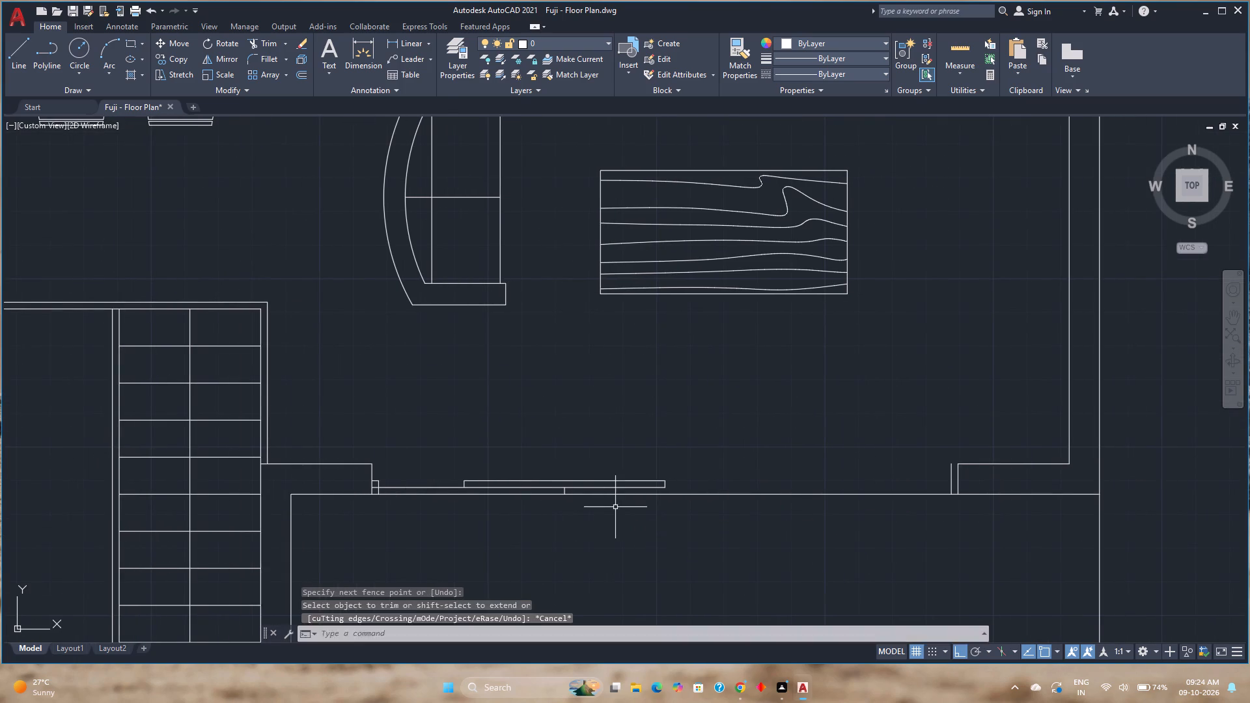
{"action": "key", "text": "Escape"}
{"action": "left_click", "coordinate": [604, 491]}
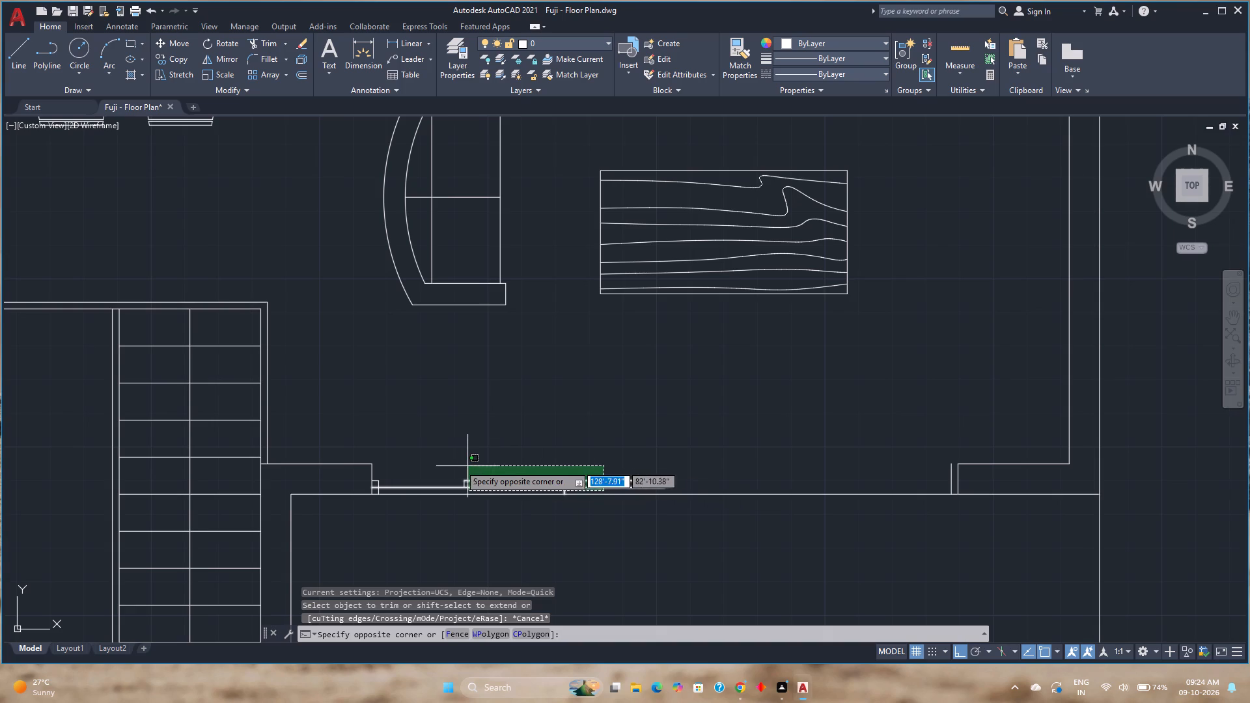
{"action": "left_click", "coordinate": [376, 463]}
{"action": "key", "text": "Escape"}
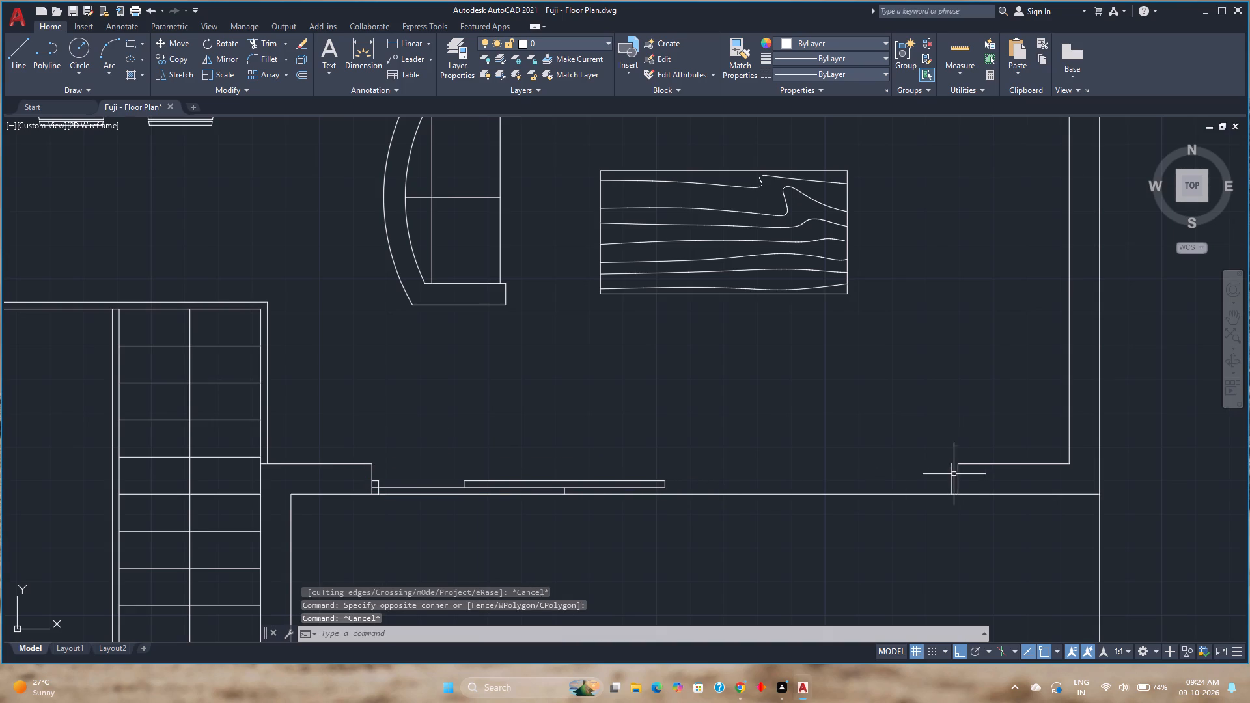
Trim the outer pane line between the opening's west end line and the west frame line.
{"action": "scroll", "coordinate": [355, 473], "scroll_direction": "up", "scroll_amount": 5}
{"action": "key", "text": "t"}
{"action": "key", "text": "r"}
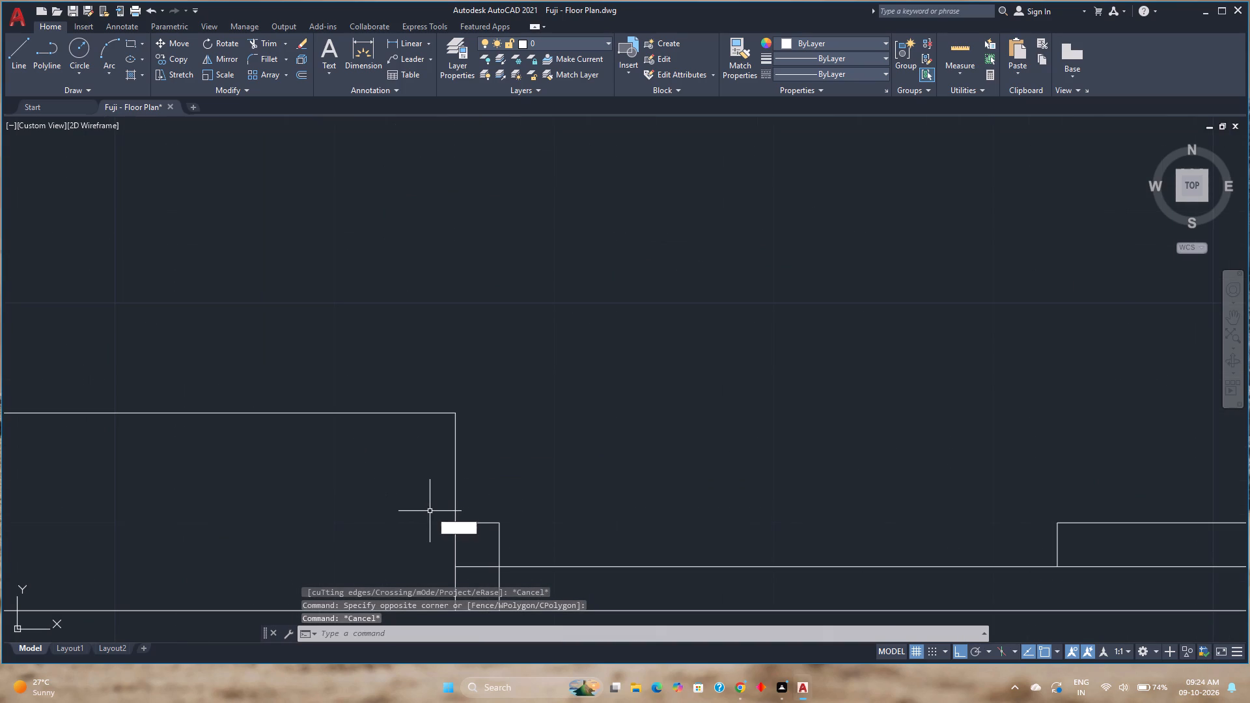
{"action": "key", "text": "Return"}
{"action": "left_click", "coordinate": [475, 550]}
{"action": "left_click", "coordinate": [479, 572]}
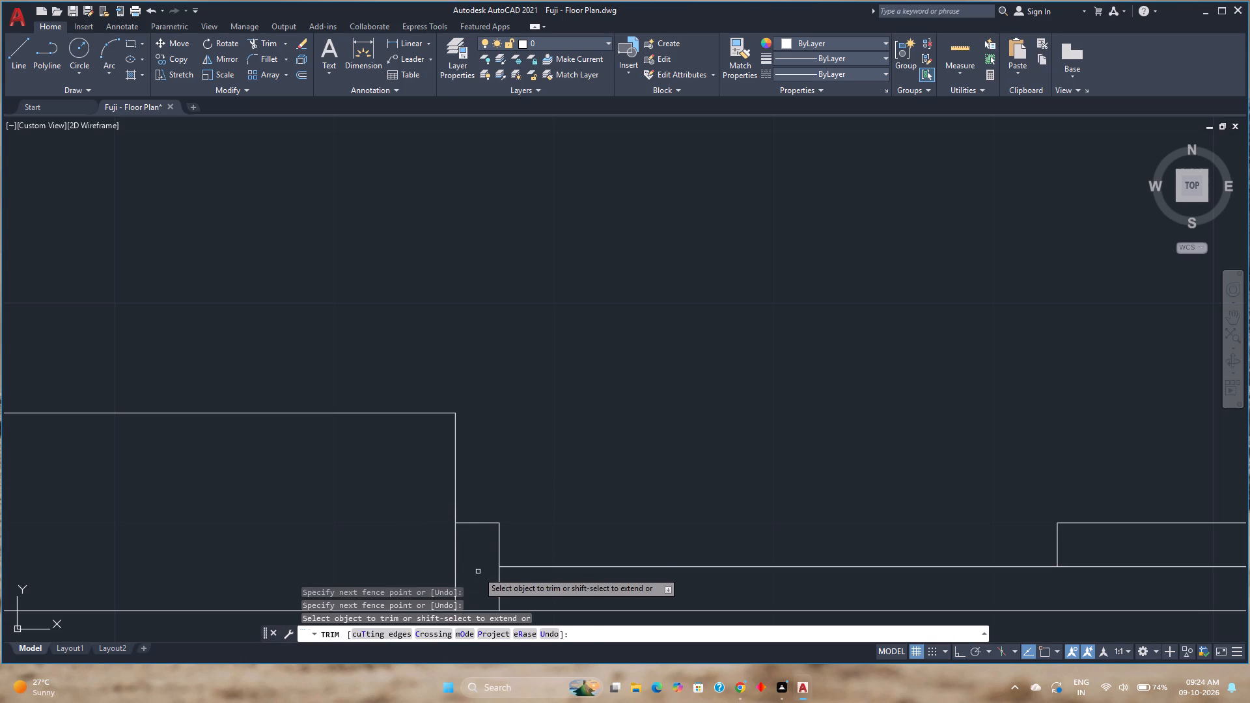
{"action": "key", "text": "Escape"}
{"action": "scroll", "coordinate": [680, 467], "scroll_direction": "down", "scroll_amount": 1}
{"action": "middle_click_drag", "start_coordinate": [680, 465], "coordinate": [468, 450]}
{"action": "key", "text": "Escape"}
{"action": "key", "text": "Escape"}
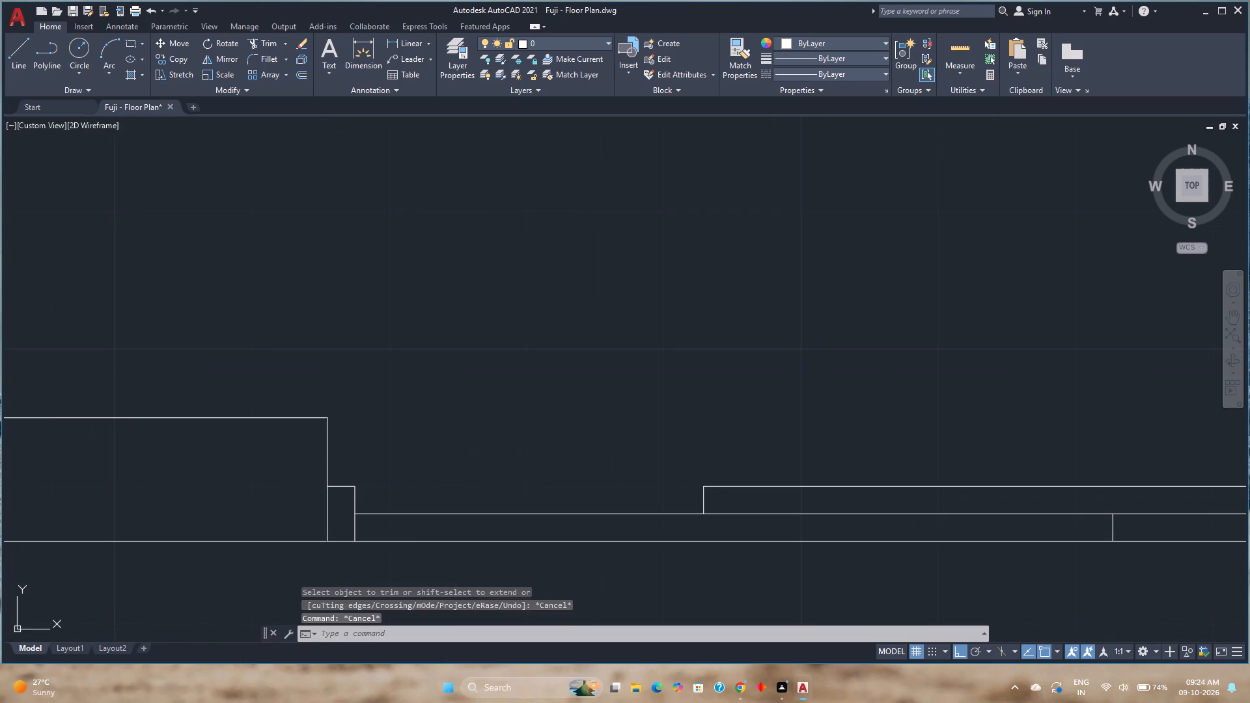
{"action": "key", "text": "space"}
{"action": "key", "text": "Escape"}
{"action": "scroll", "coordinate": [470, 450], "scroll_direction": "down", "scroll_amount": 1}
{"action": "key", "text": "Escape"}
Delete the frame line beside the east end of the living room's south opening.
{"action": "scroll", "coordinate": [542, 456], "scroll_direction": "down", "scroll_amount": 2}
{"action": "middle_click_drag", "start_coordinate": [542, 456], "coordinate": [439, 452]}
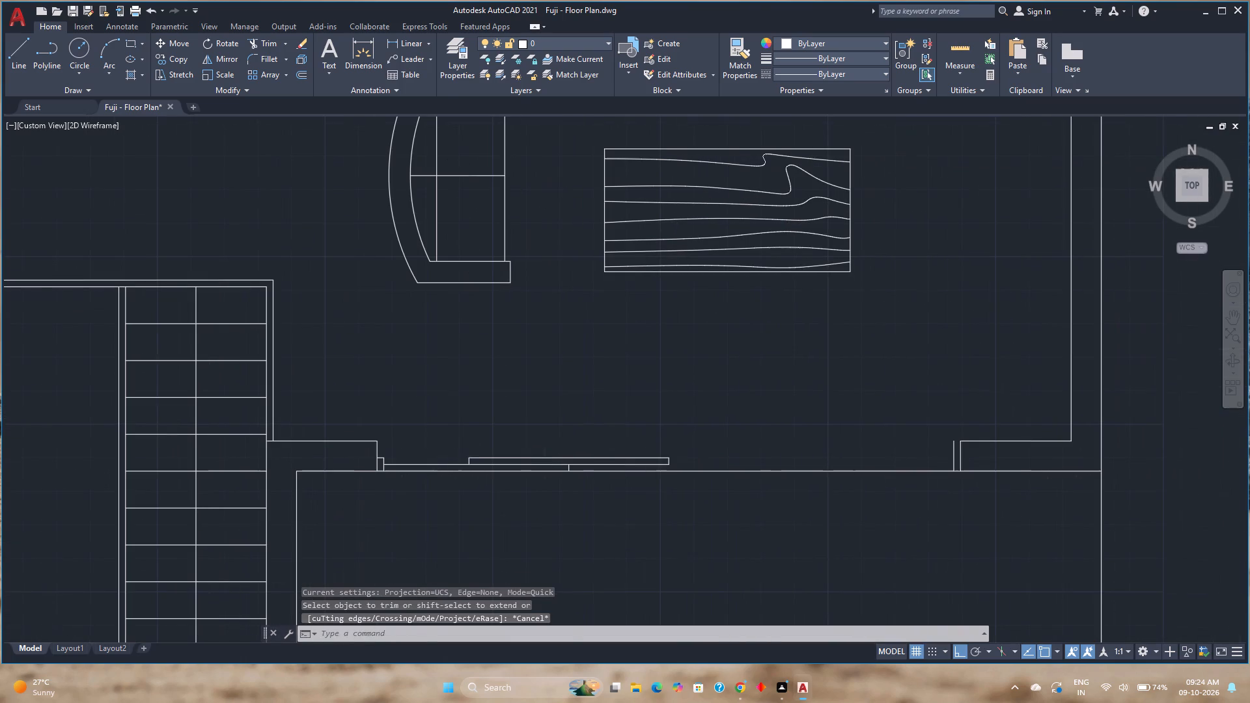
{"action": "left_click", "coordinate": [954, 460]}
{"action": "key", "text": "Delete"}
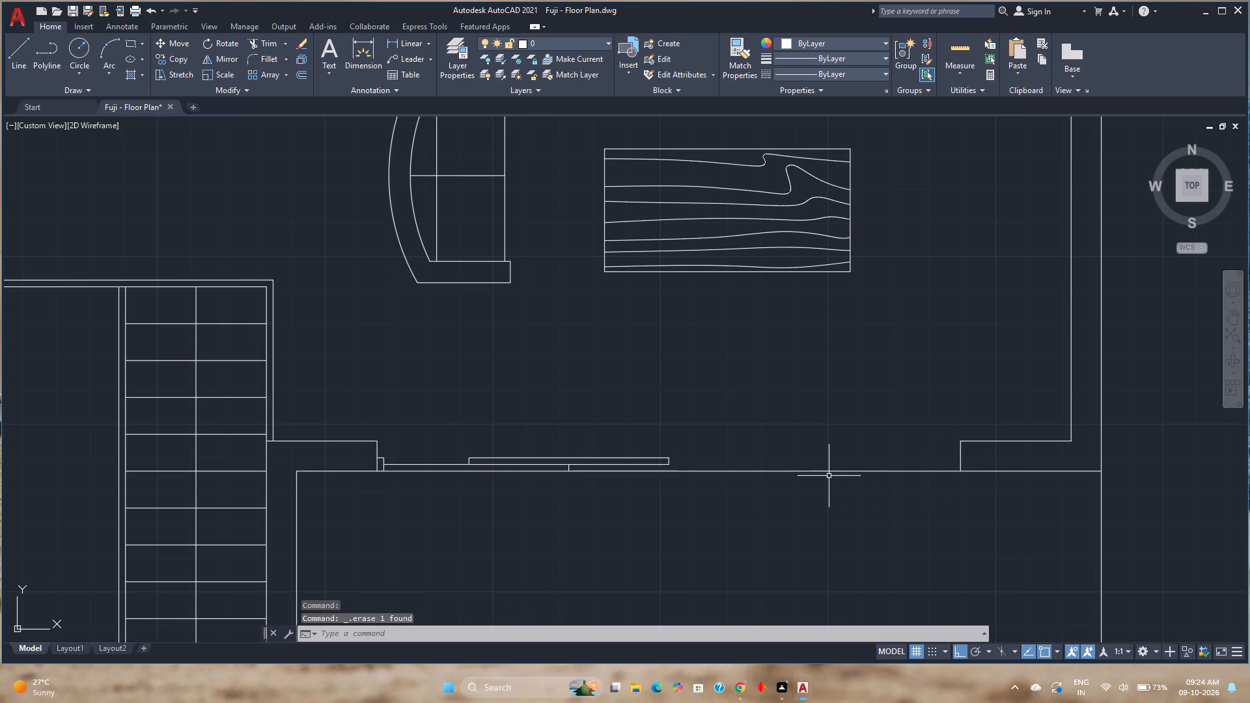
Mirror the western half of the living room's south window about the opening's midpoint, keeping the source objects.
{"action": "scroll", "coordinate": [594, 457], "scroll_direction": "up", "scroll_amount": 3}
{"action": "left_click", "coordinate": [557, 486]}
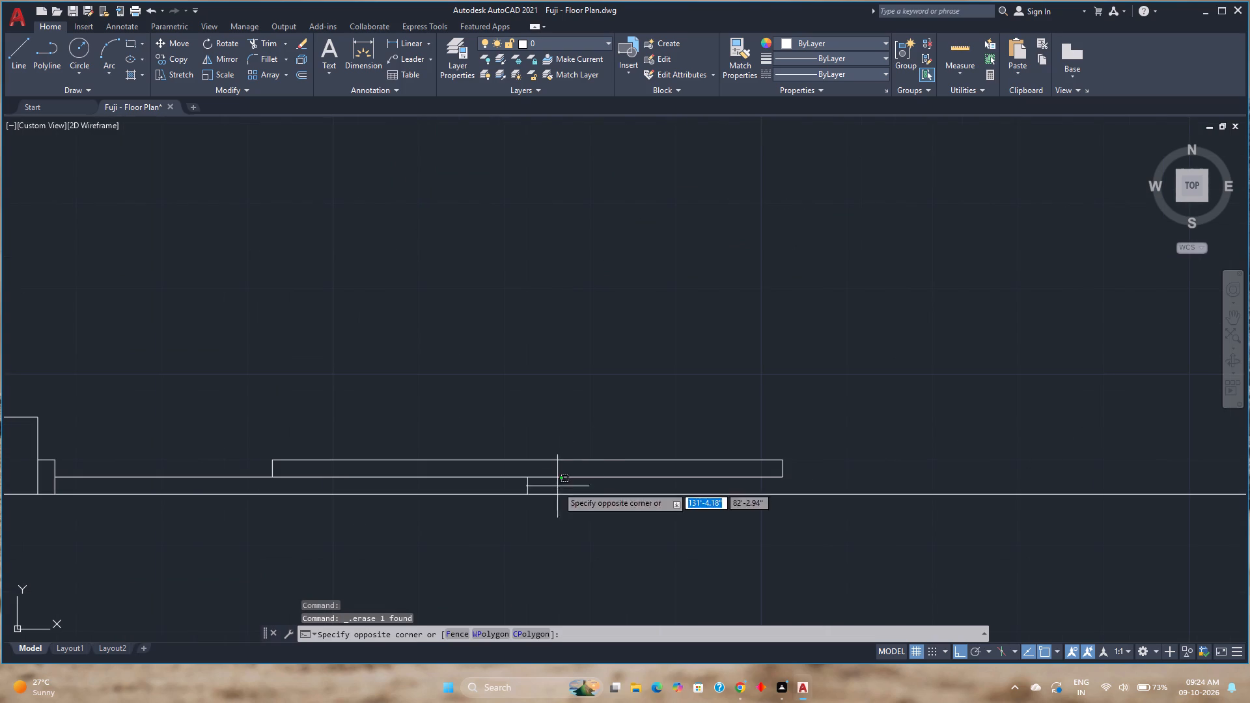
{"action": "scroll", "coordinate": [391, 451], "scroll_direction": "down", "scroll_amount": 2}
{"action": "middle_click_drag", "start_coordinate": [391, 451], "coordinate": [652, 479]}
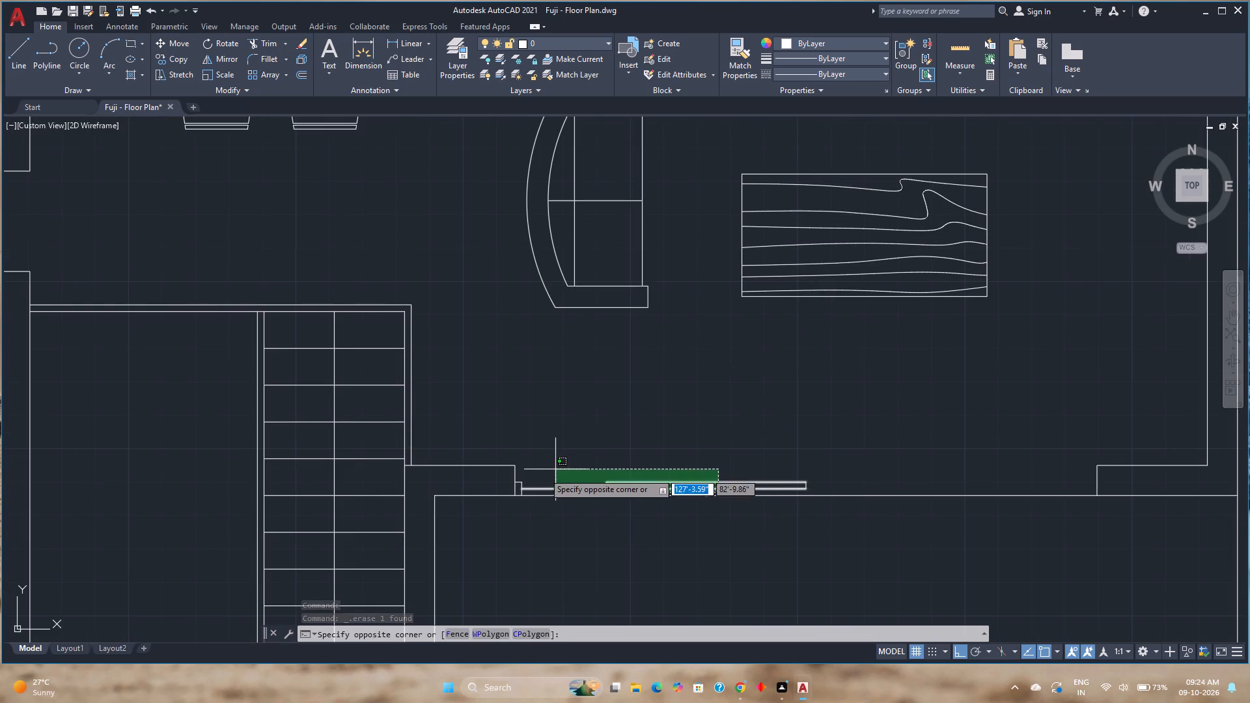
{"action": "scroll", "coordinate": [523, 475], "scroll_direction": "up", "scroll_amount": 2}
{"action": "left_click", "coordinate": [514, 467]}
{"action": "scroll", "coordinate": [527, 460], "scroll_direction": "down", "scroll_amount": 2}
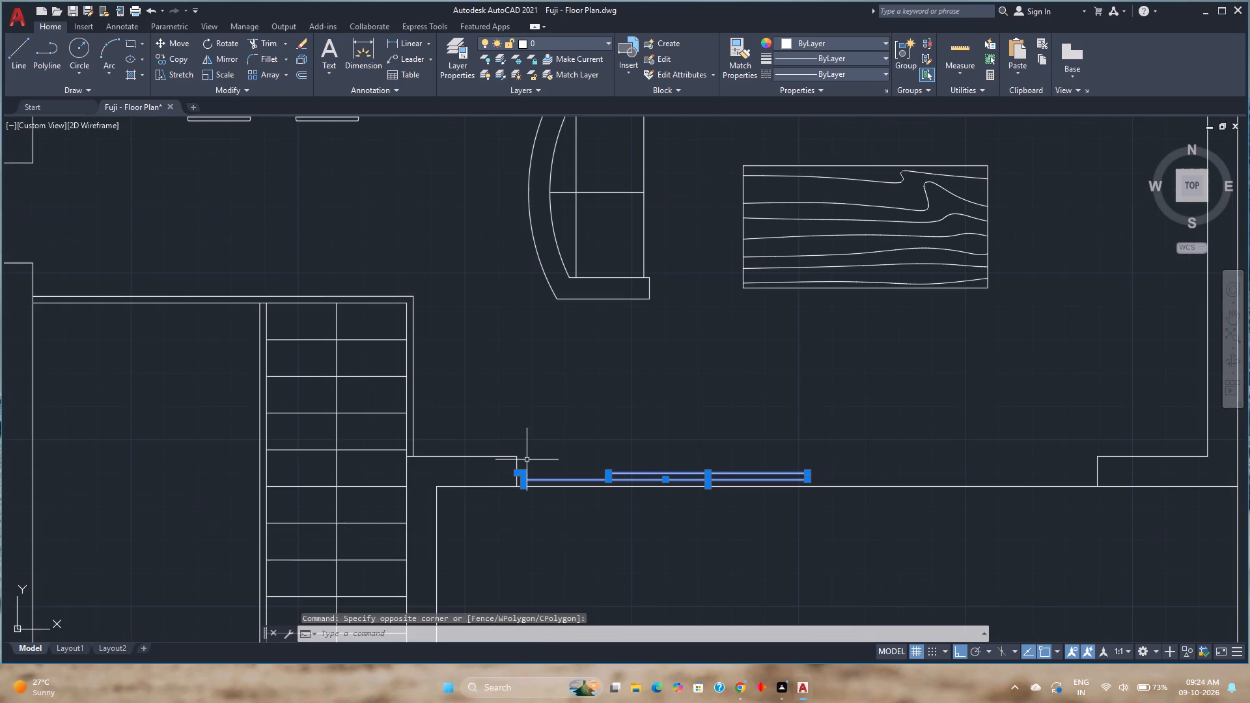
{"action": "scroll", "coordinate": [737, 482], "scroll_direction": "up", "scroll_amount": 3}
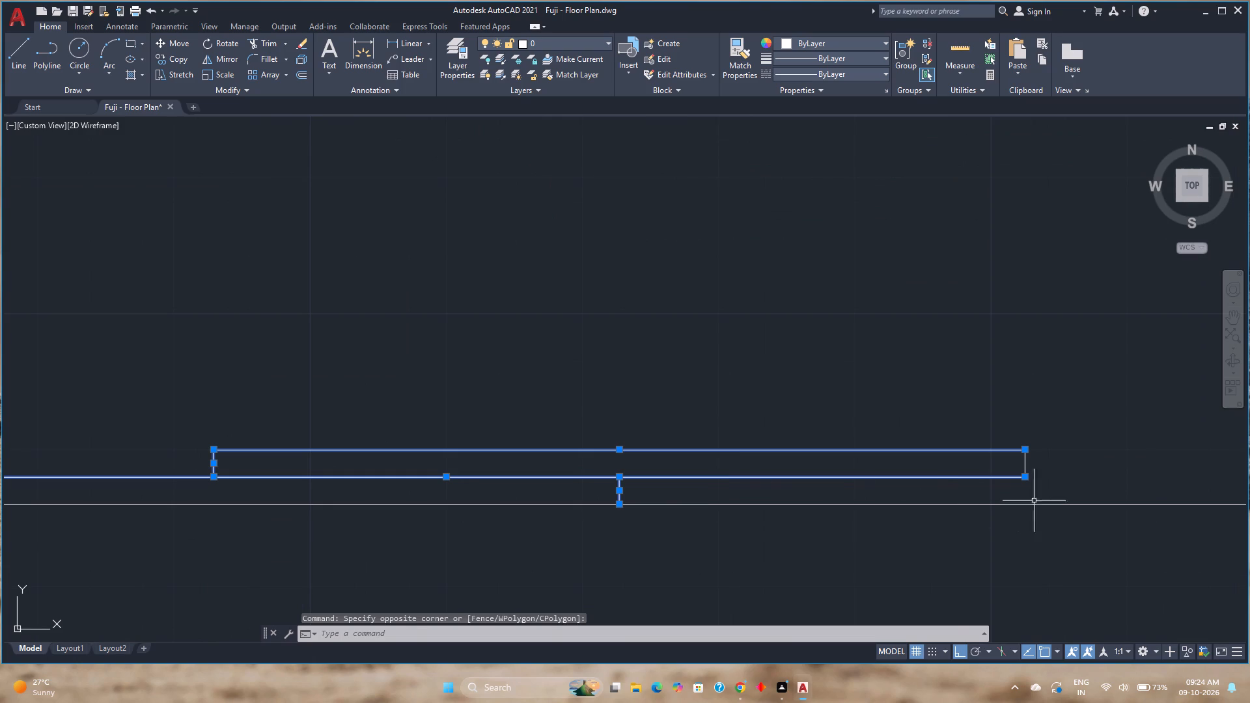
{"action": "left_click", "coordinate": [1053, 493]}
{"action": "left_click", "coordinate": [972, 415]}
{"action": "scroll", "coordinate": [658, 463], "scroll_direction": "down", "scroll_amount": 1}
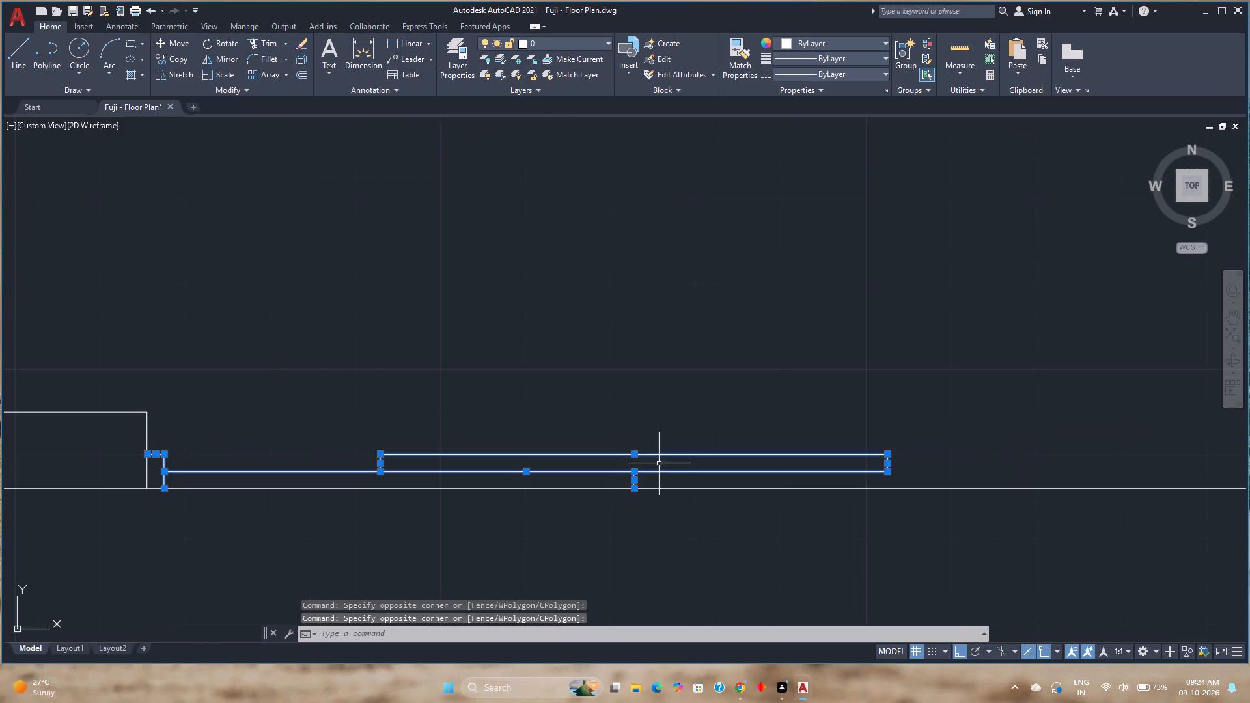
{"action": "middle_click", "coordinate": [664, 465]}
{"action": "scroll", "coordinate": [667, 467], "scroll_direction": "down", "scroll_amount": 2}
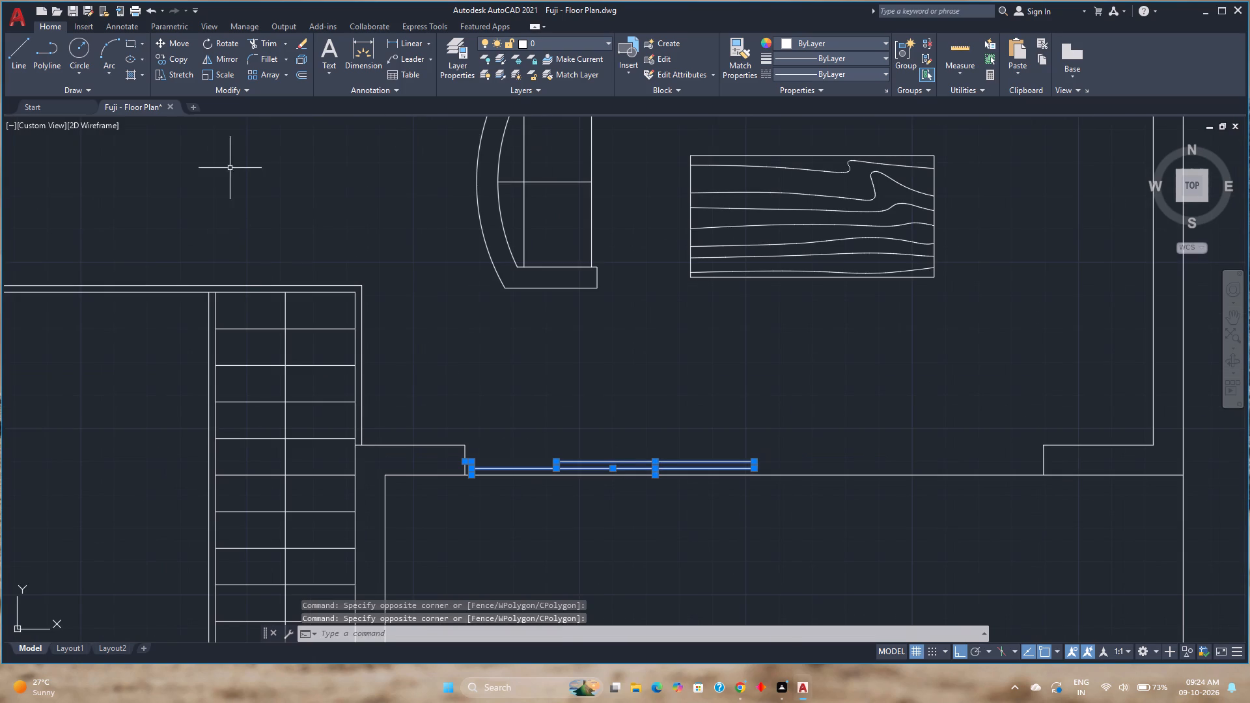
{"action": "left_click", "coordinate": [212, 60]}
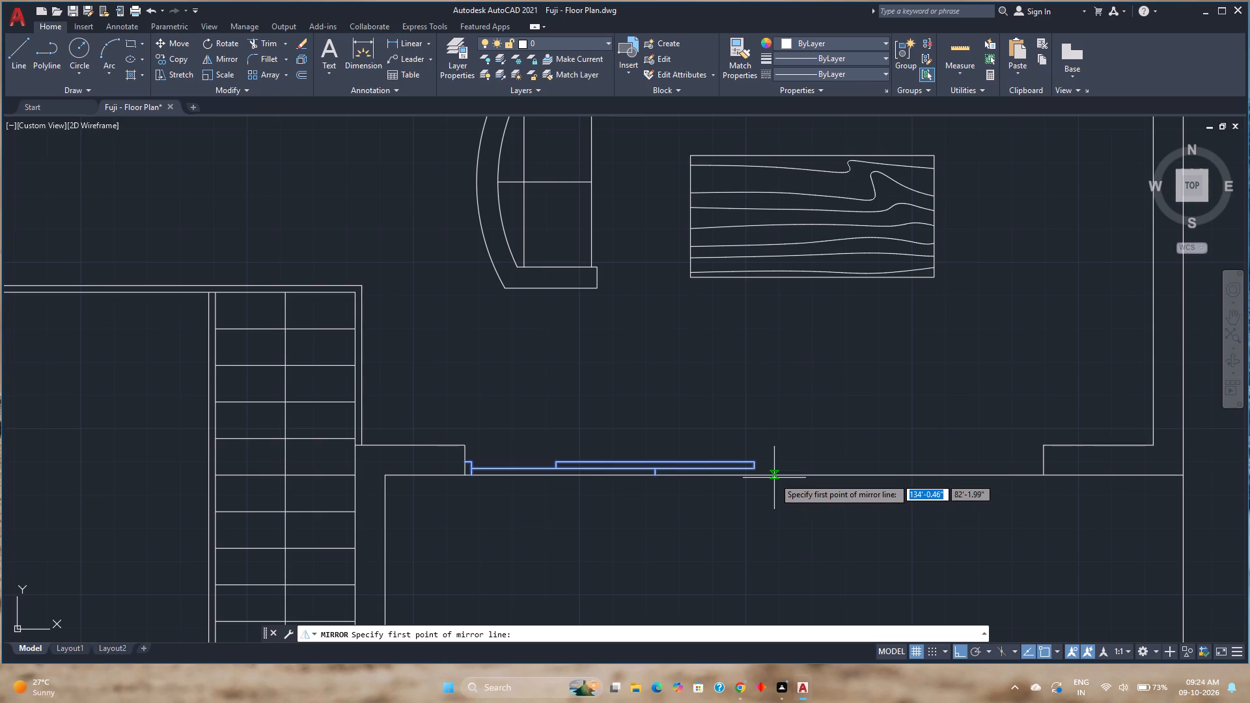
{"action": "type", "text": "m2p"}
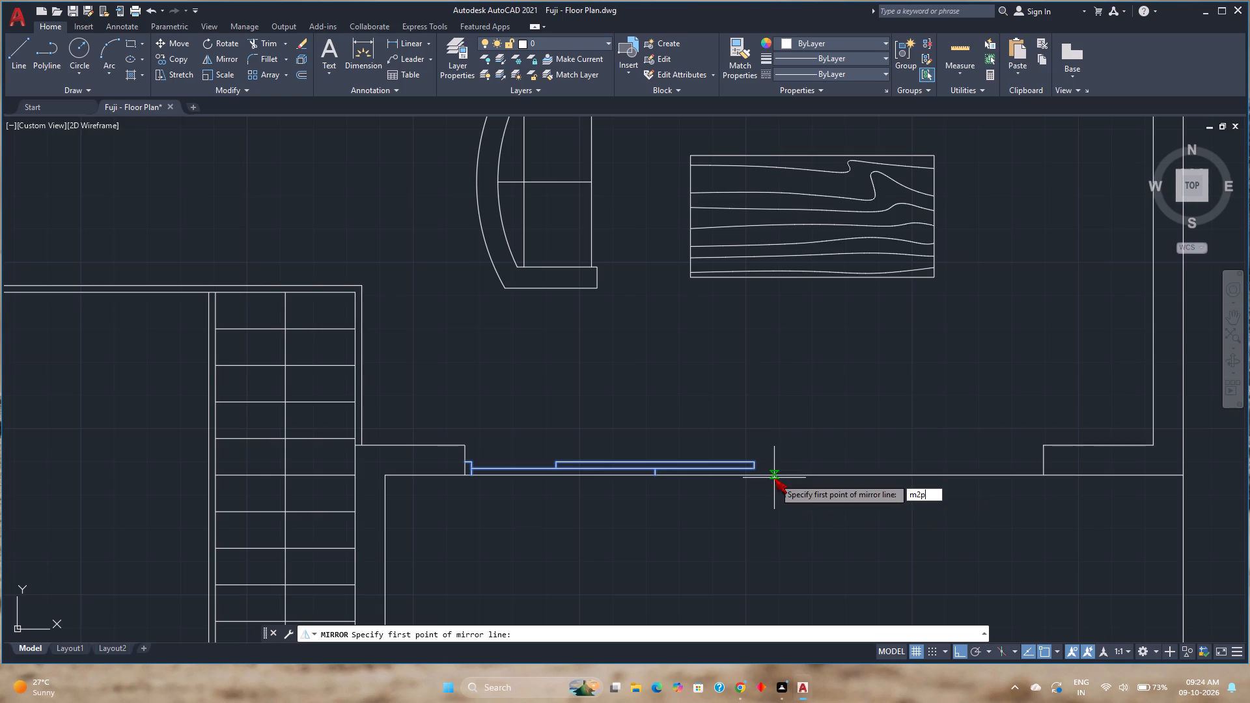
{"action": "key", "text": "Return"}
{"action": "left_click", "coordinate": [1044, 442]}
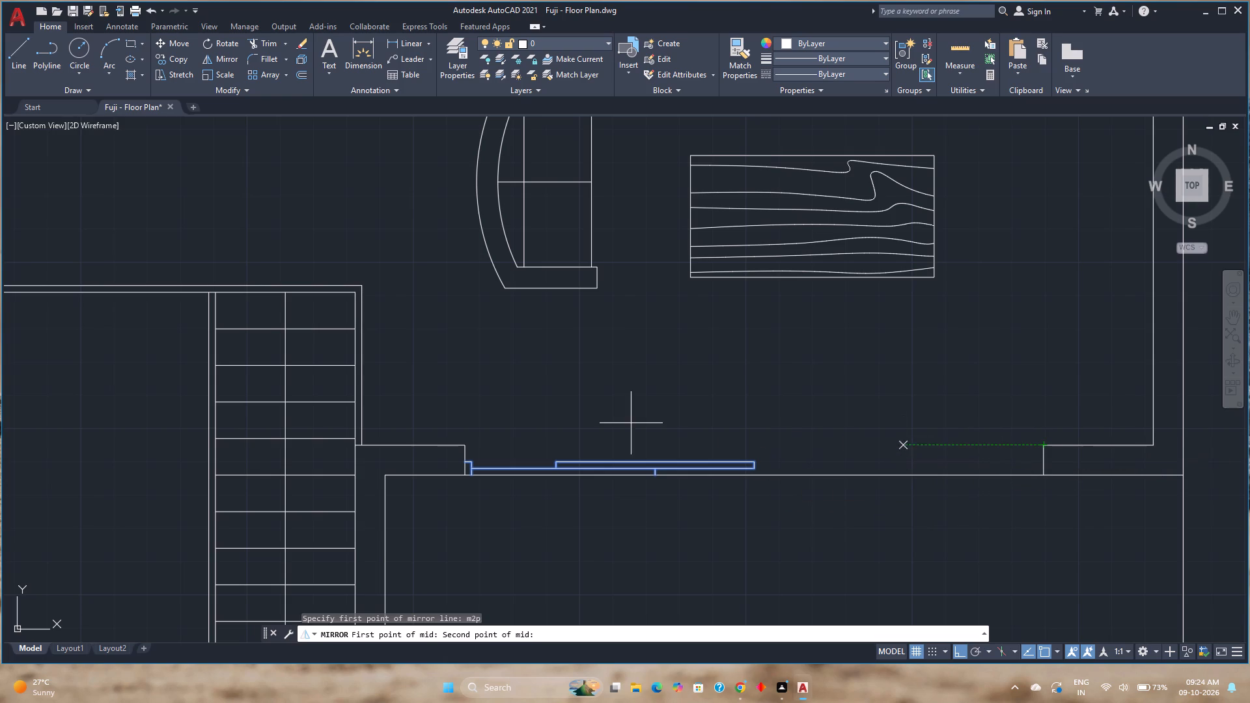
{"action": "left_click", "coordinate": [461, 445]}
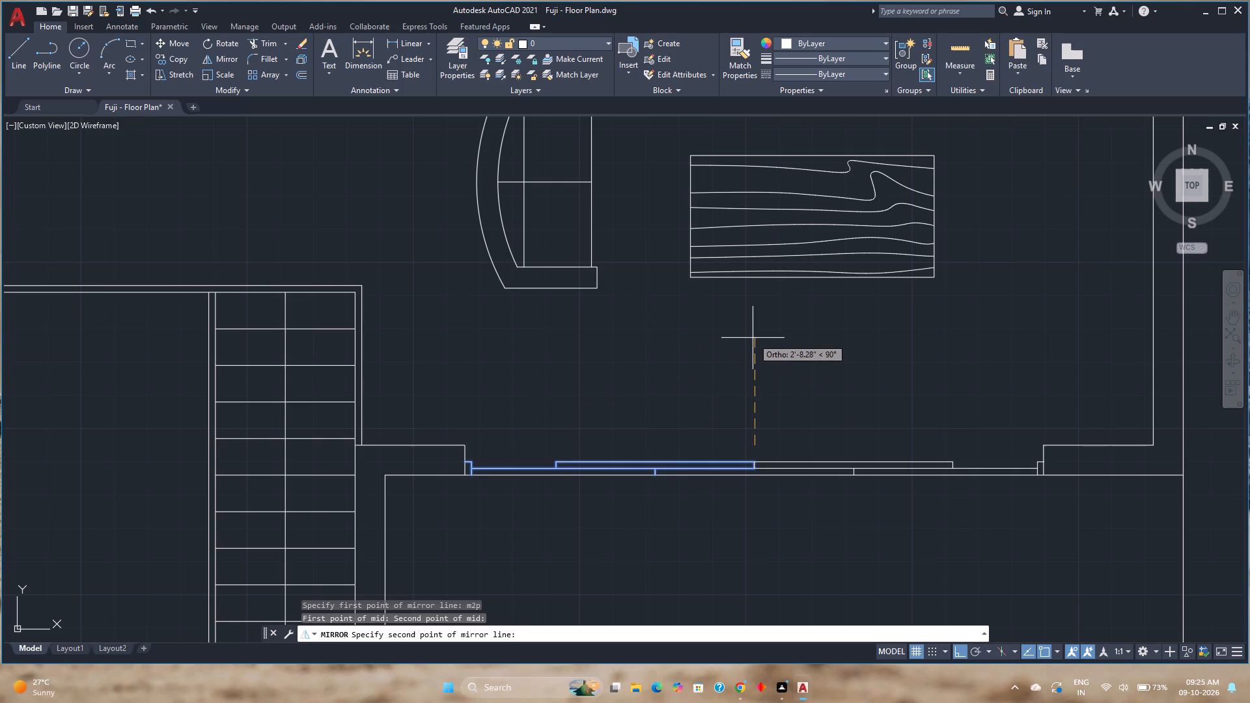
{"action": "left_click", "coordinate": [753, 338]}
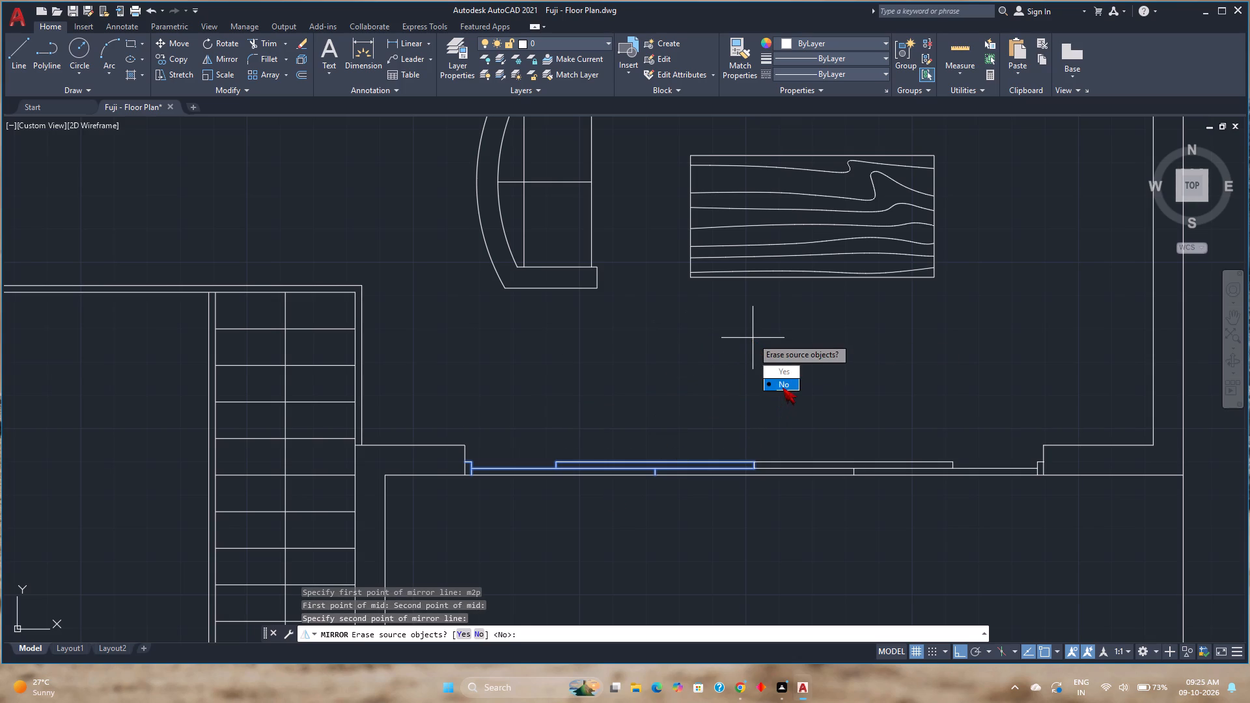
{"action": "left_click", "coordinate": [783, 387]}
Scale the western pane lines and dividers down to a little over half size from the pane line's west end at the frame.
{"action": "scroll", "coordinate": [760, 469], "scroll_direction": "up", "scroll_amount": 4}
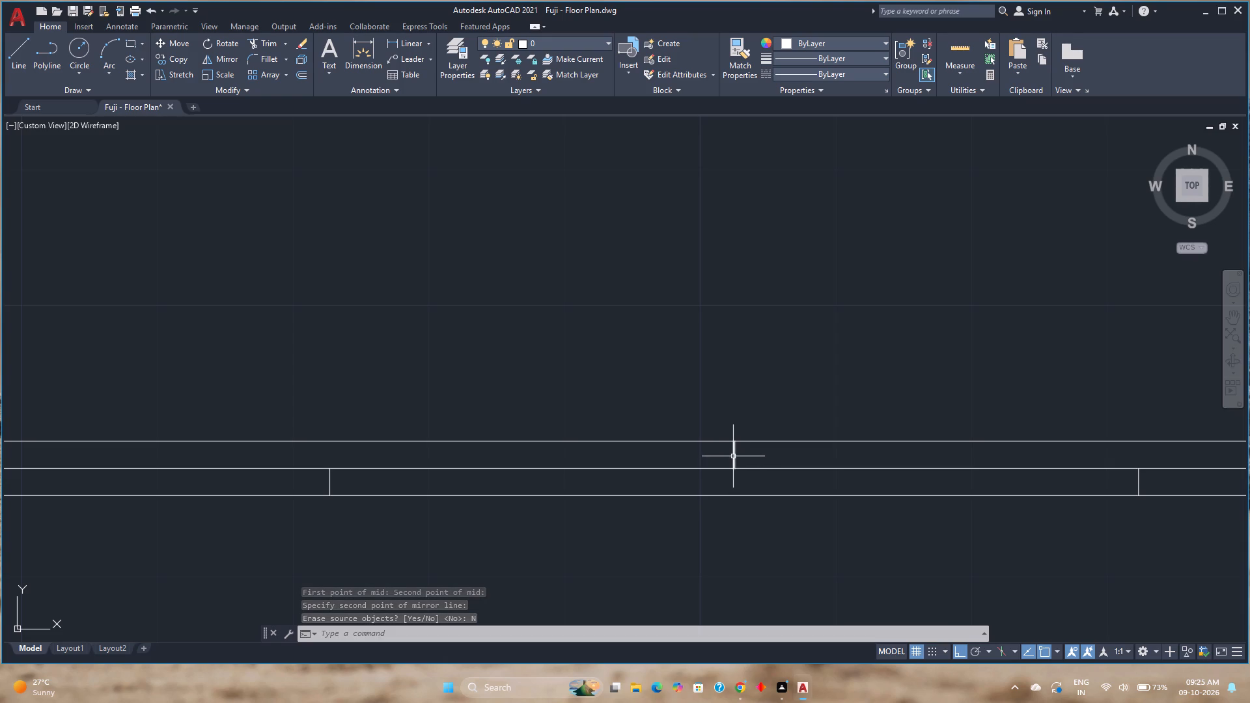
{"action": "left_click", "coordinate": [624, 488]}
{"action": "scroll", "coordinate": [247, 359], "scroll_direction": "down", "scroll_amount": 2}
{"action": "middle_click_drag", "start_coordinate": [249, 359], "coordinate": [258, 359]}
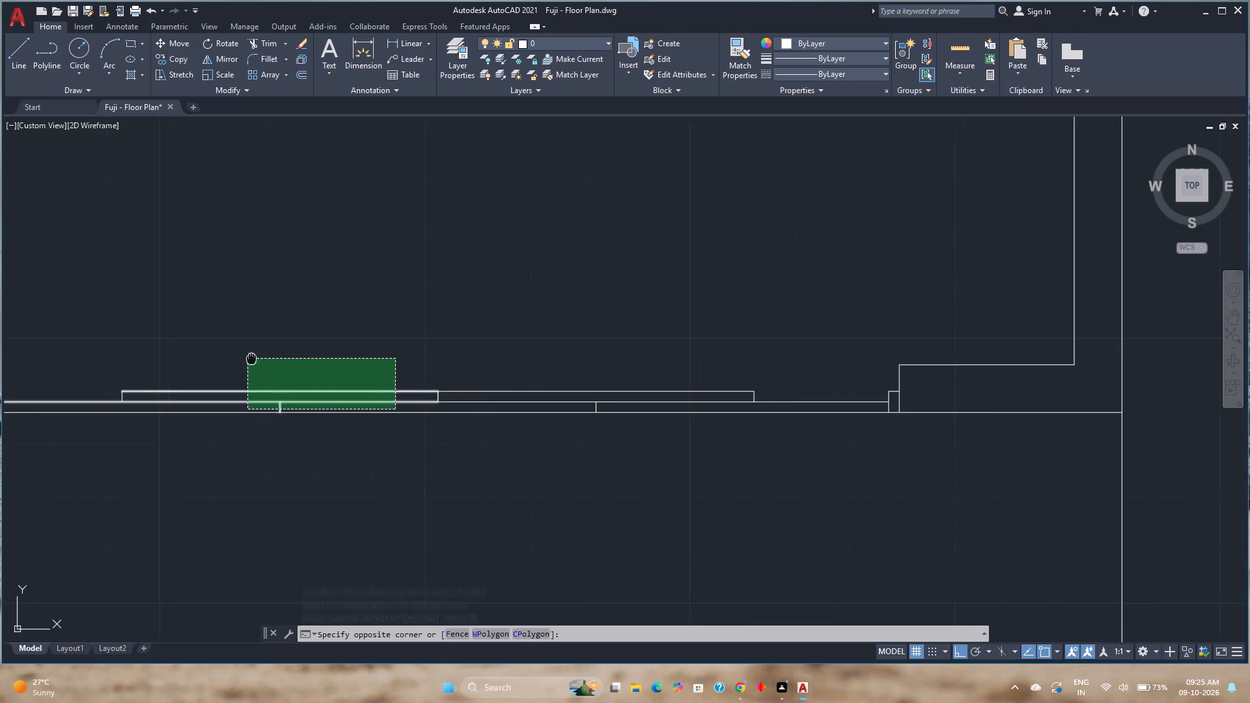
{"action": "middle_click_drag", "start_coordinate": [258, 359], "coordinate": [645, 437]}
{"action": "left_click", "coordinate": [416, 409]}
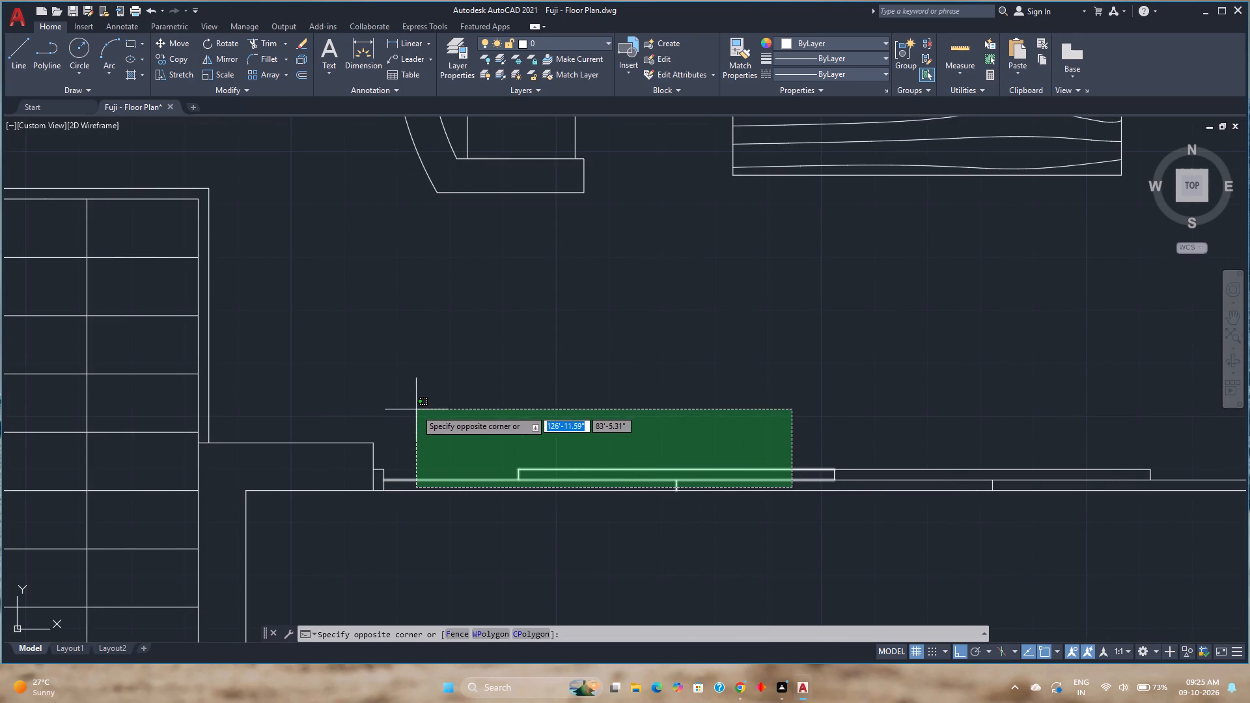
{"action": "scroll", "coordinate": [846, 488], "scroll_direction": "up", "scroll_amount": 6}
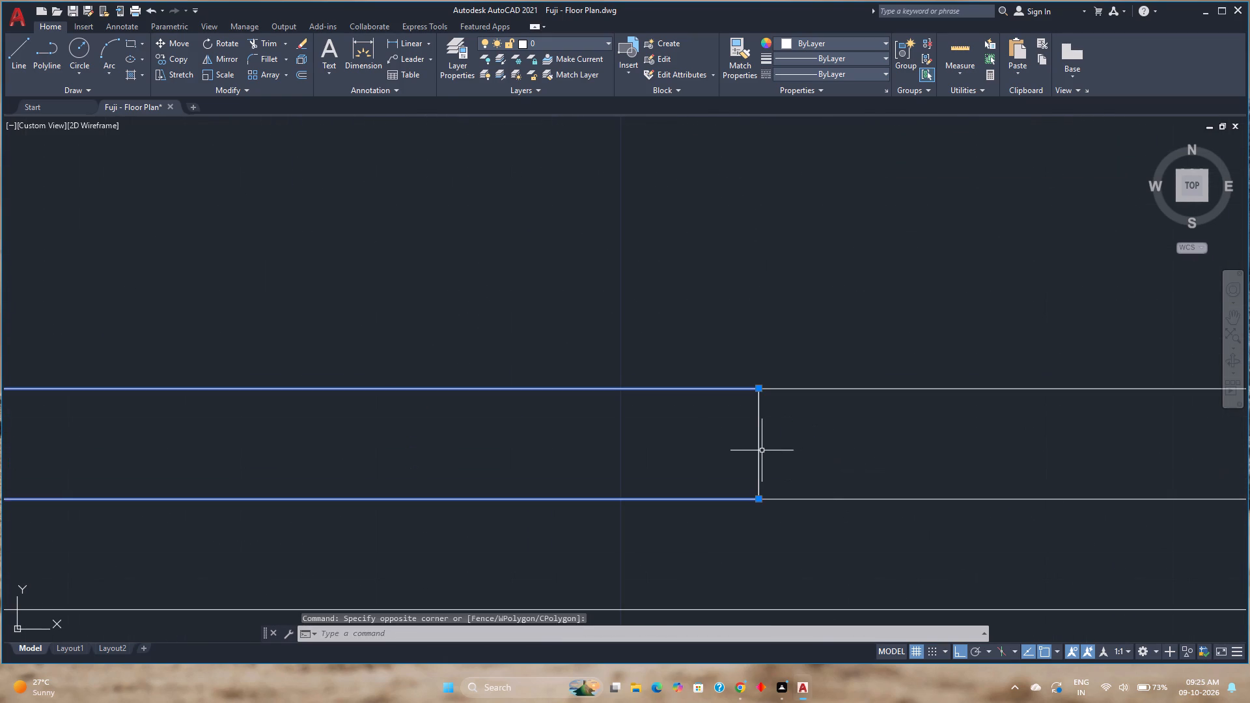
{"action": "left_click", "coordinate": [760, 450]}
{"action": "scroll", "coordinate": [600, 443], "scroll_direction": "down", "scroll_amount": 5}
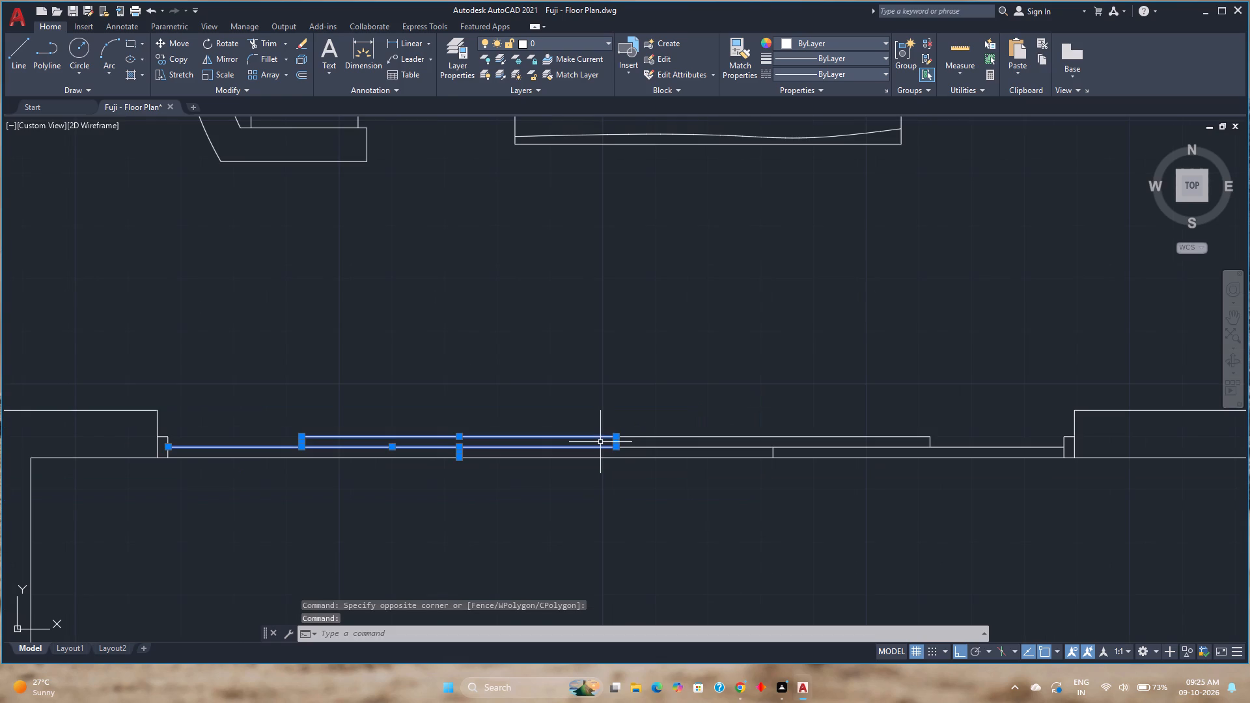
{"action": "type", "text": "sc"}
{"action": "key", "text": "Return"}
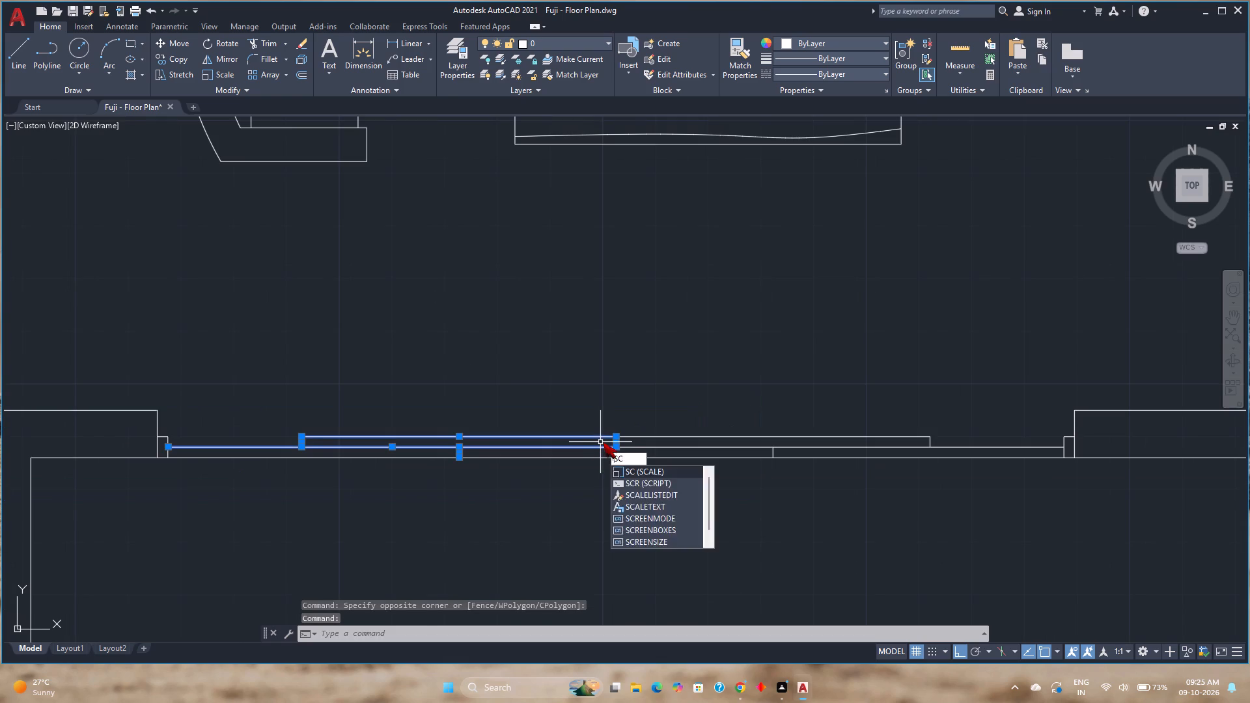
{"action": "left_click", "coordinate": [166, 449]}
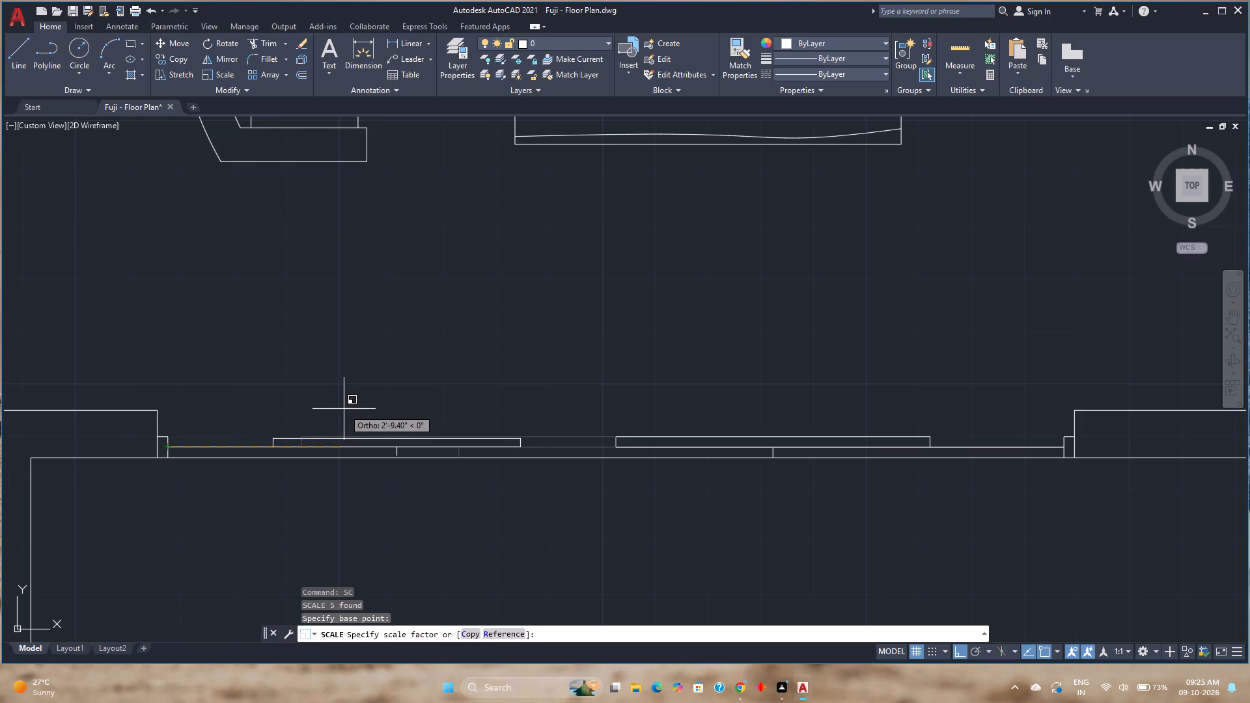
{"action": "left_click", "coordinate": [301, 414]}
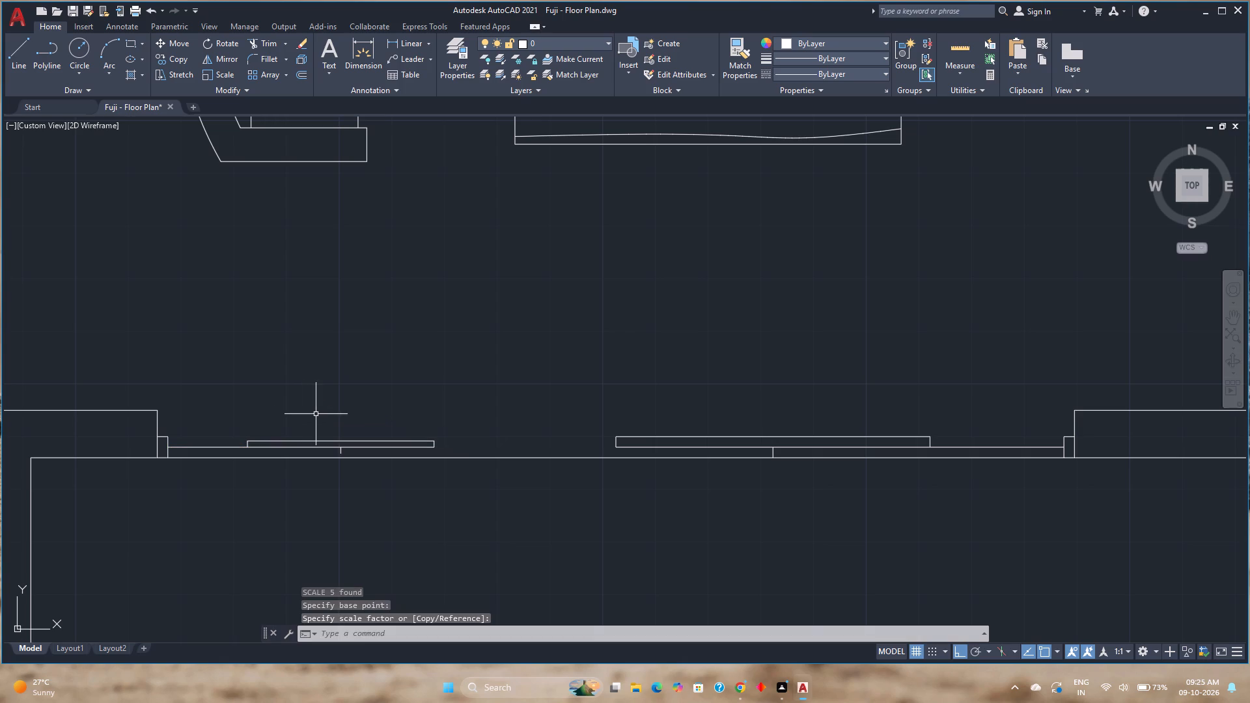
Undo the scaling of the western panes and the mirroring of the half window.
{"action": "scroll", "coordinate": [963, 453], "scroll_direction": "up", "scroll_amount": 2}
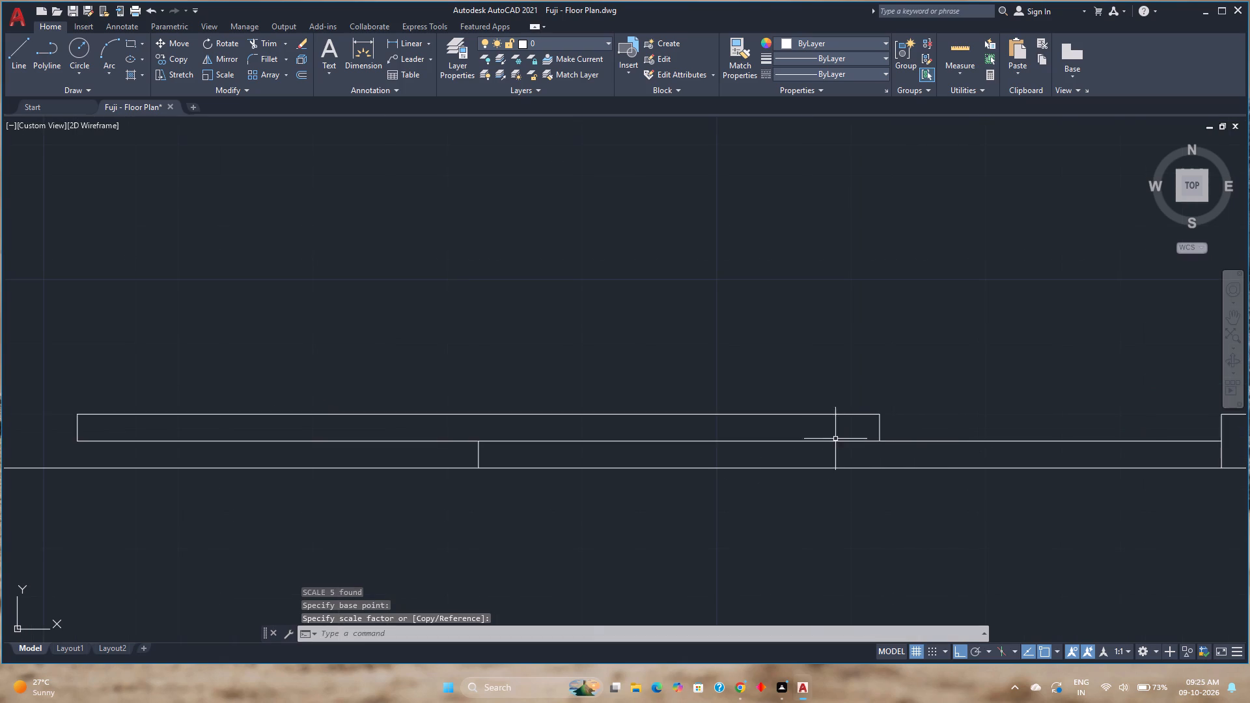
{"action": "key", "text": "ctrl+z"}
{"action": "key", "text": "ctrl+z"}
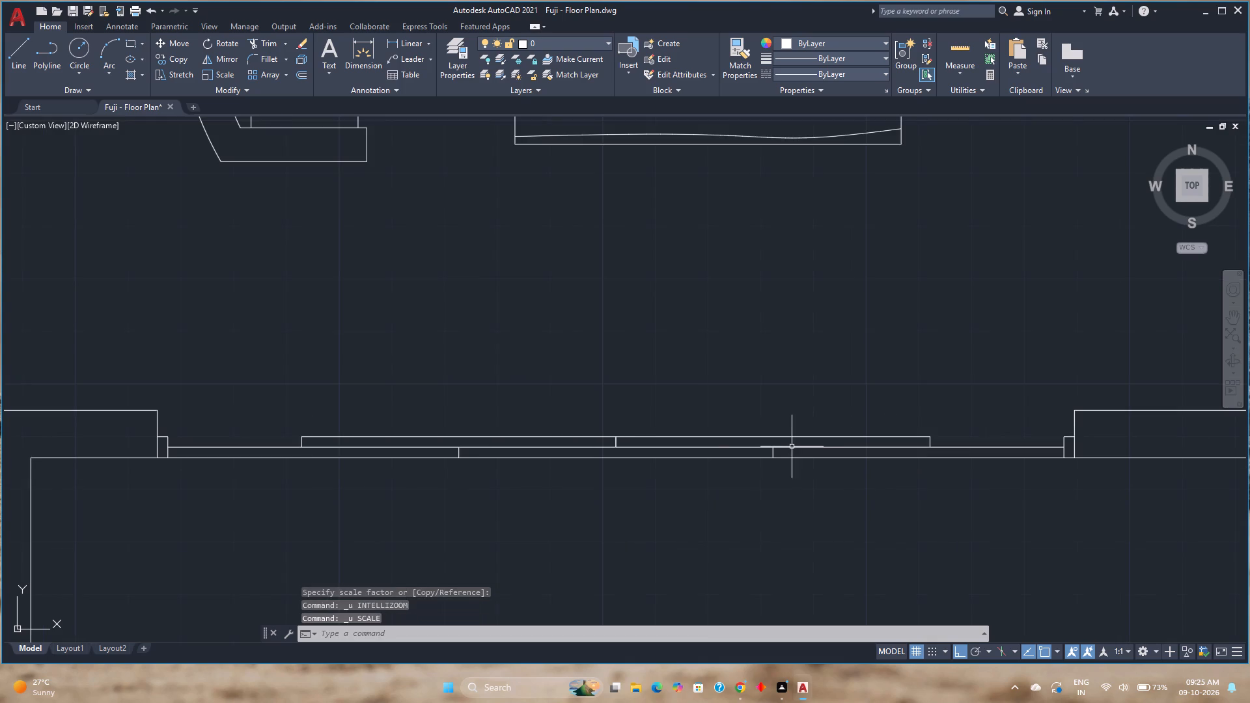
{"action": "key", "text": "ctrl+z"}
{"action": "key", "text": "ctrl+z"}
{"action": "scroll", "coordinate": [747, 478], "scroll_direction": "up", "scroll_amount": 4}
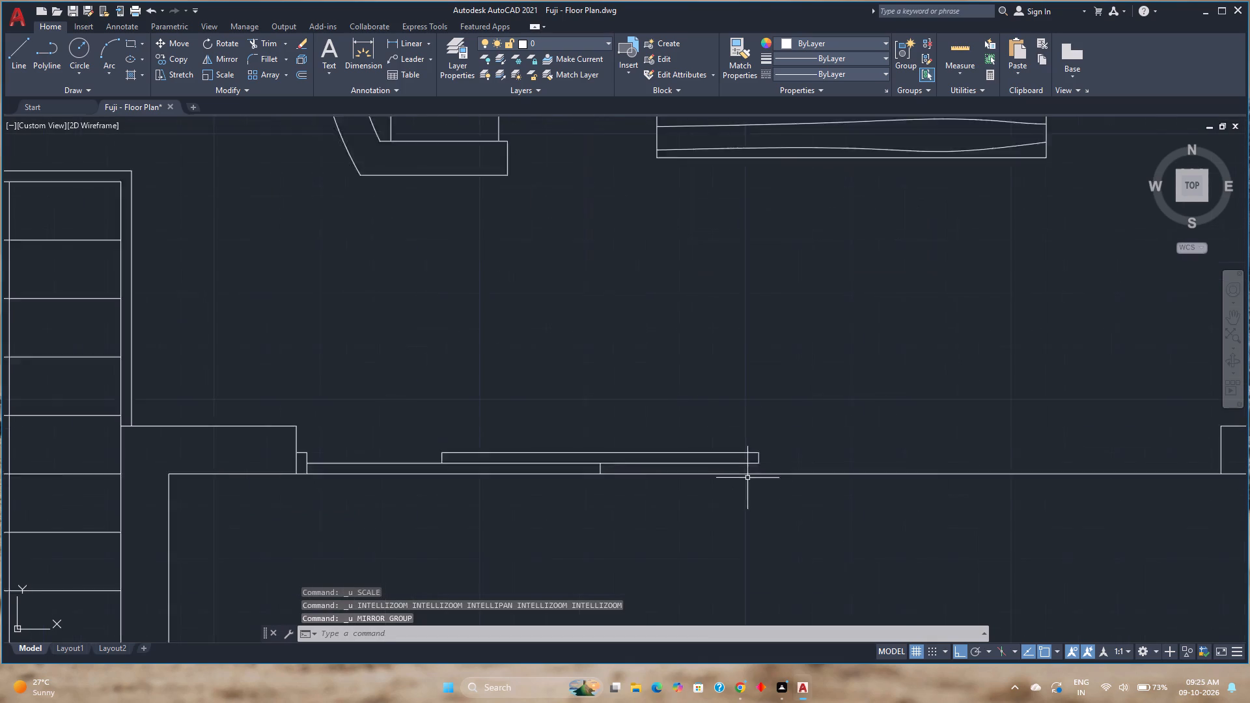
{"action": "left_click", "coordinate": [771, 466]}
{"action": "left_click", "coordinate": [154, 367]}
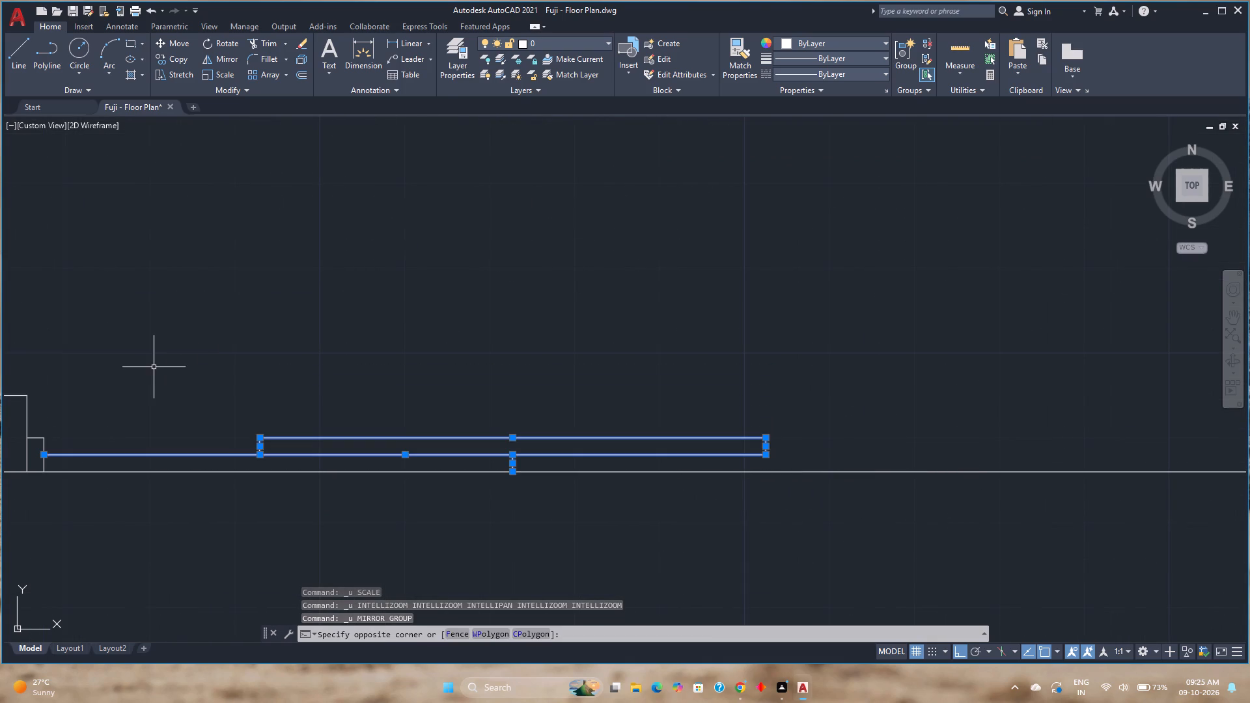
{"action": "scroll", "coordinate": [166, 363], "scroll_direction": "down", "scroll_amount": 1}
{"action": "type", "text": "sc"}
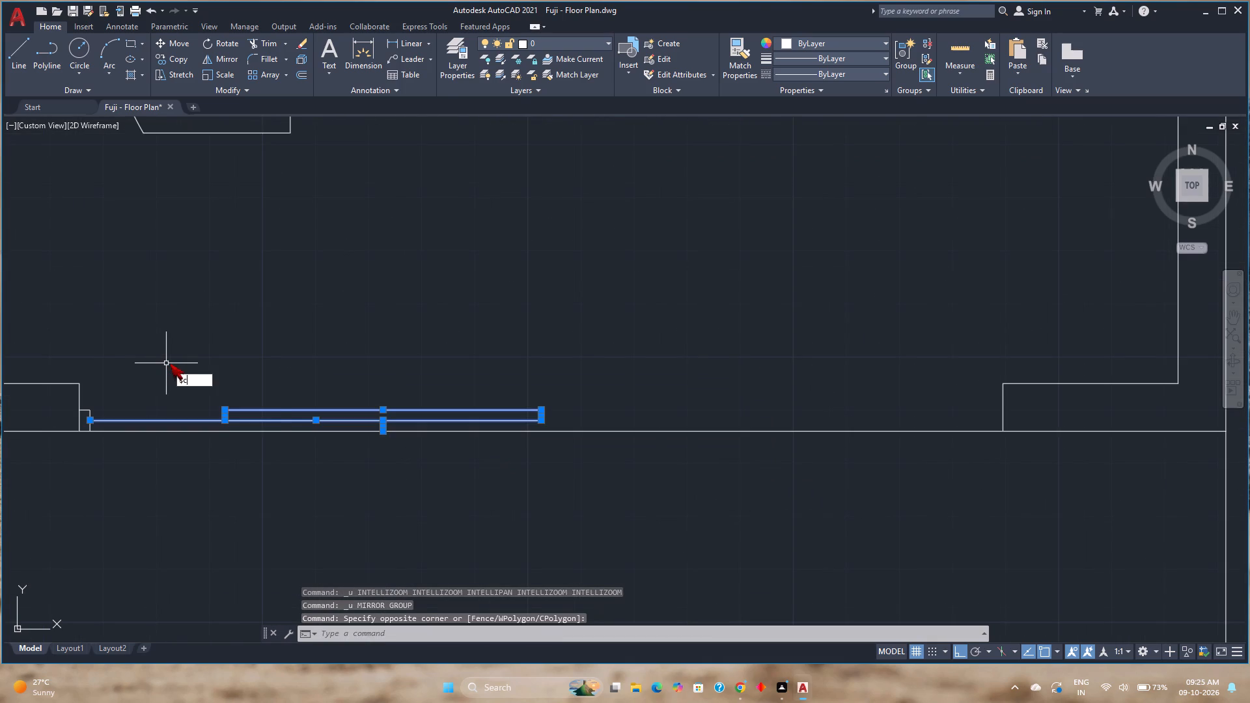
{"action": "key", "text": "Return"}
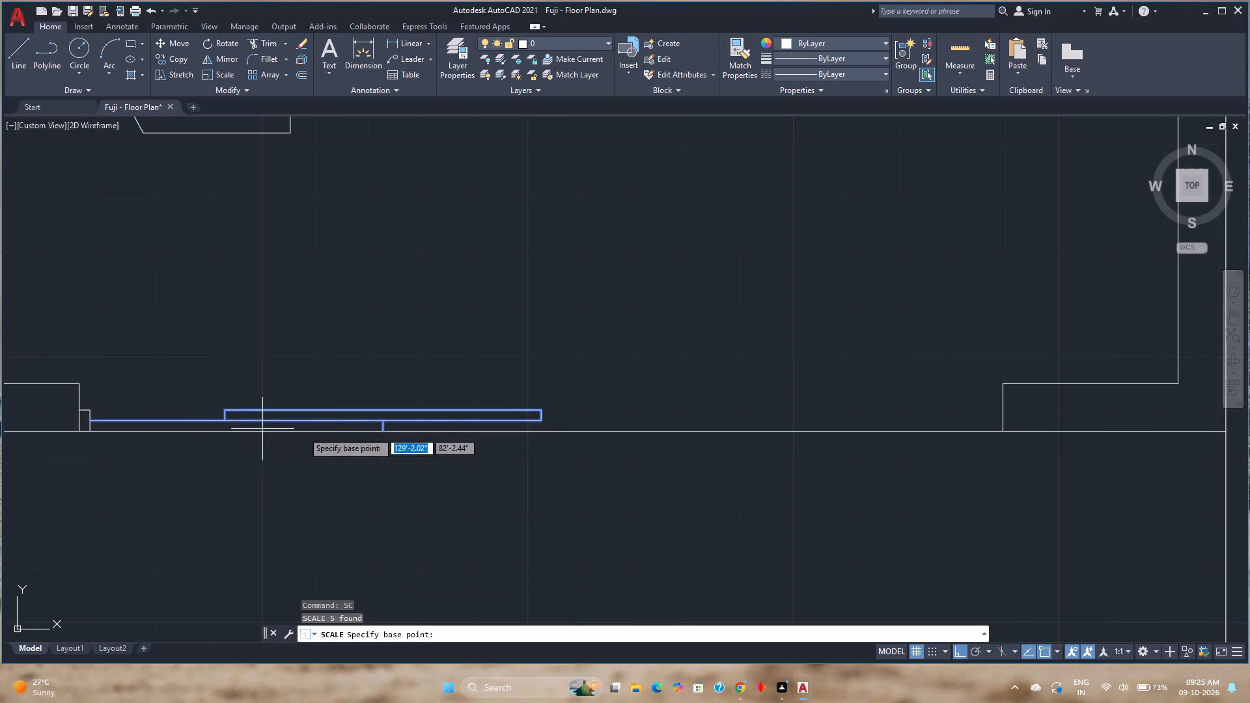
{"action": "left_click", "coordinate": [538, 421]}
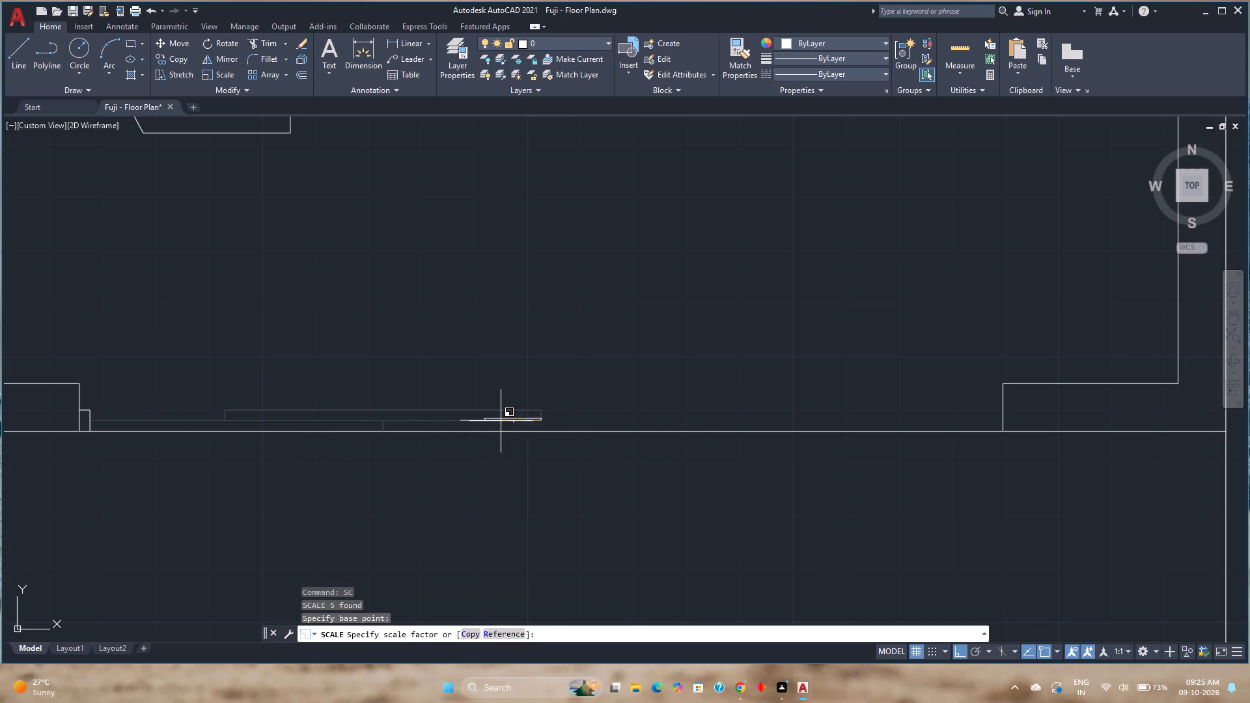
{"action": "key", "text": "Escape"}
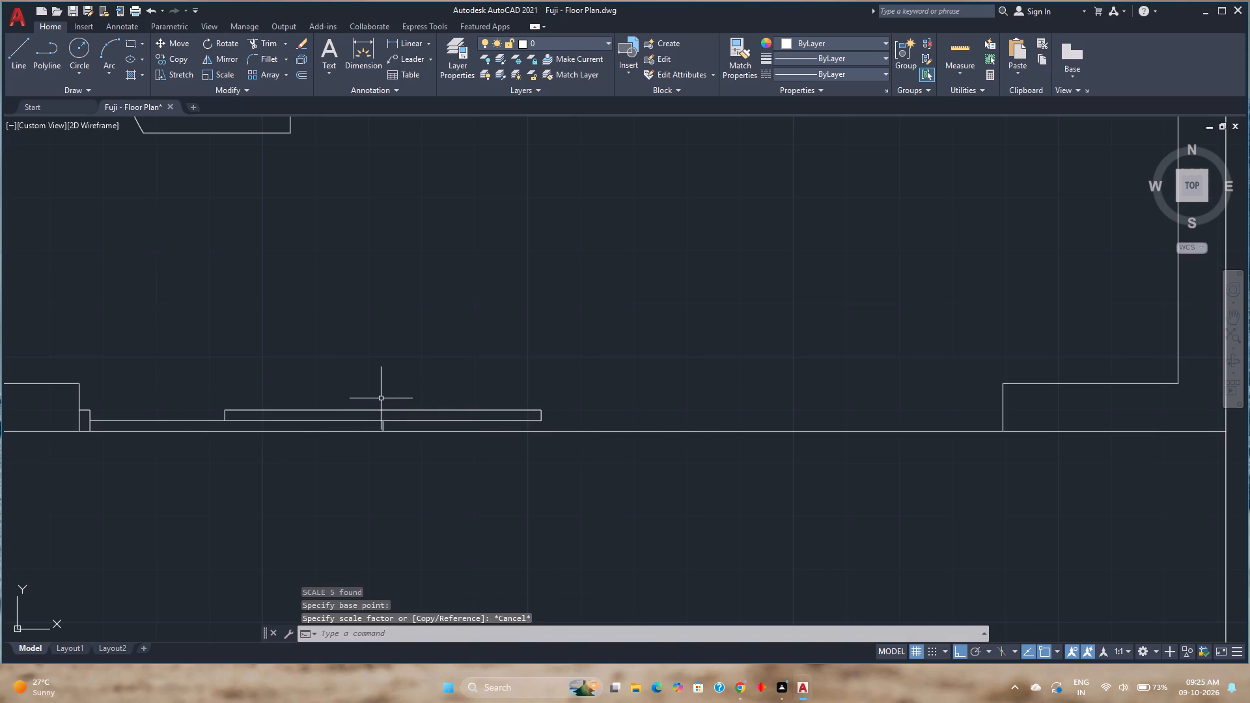
Scale the western pane lines and dividers down to a little over half size from the pane line's west end at the frame.
{"action": "left_click", "coordinate": [564, 424]}
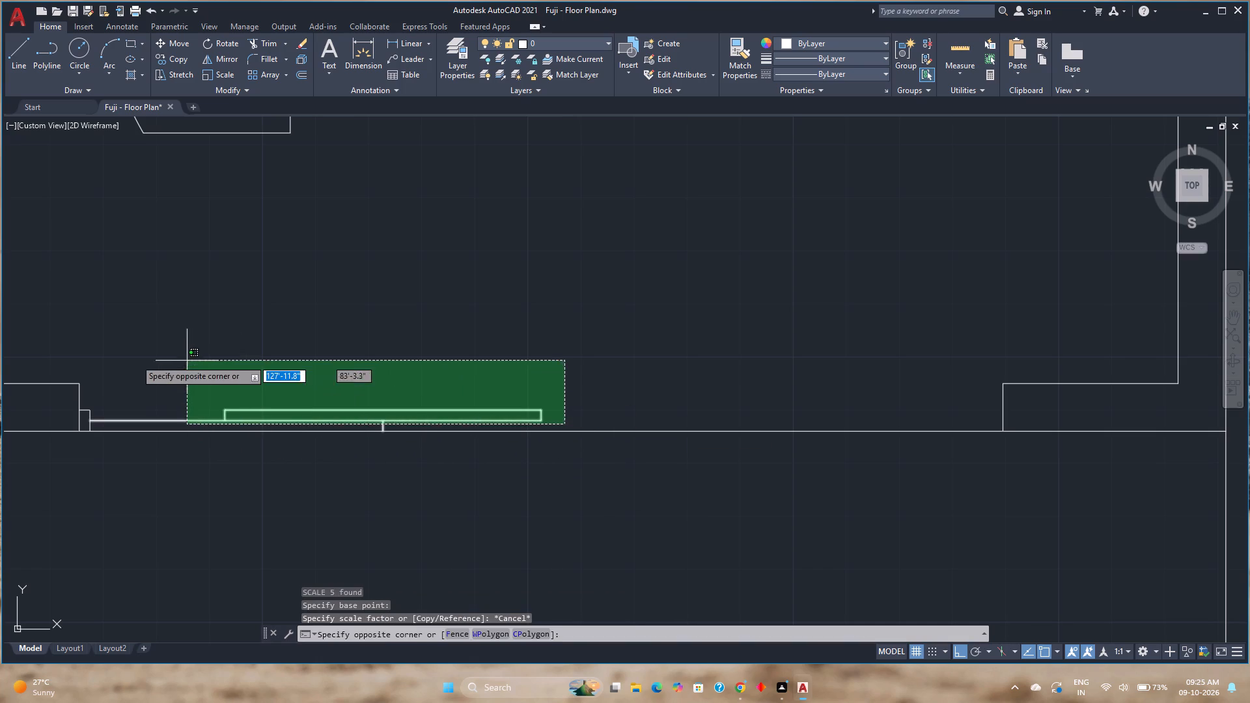
{"action": "left_click", "coordinate": [133, 359]}
{"action": "type", "text": "sc"}
{"action": "key", "text": "Return"}
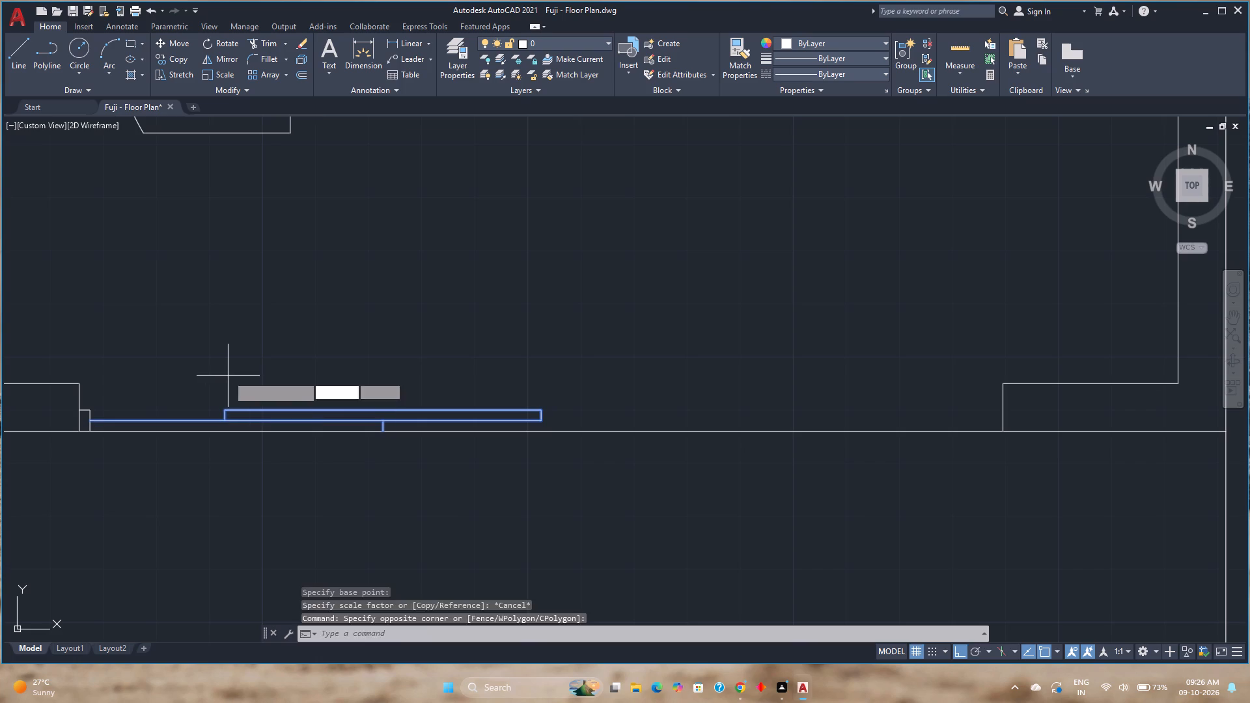
{"action": "left_click", "coordinate": [90, 420]}
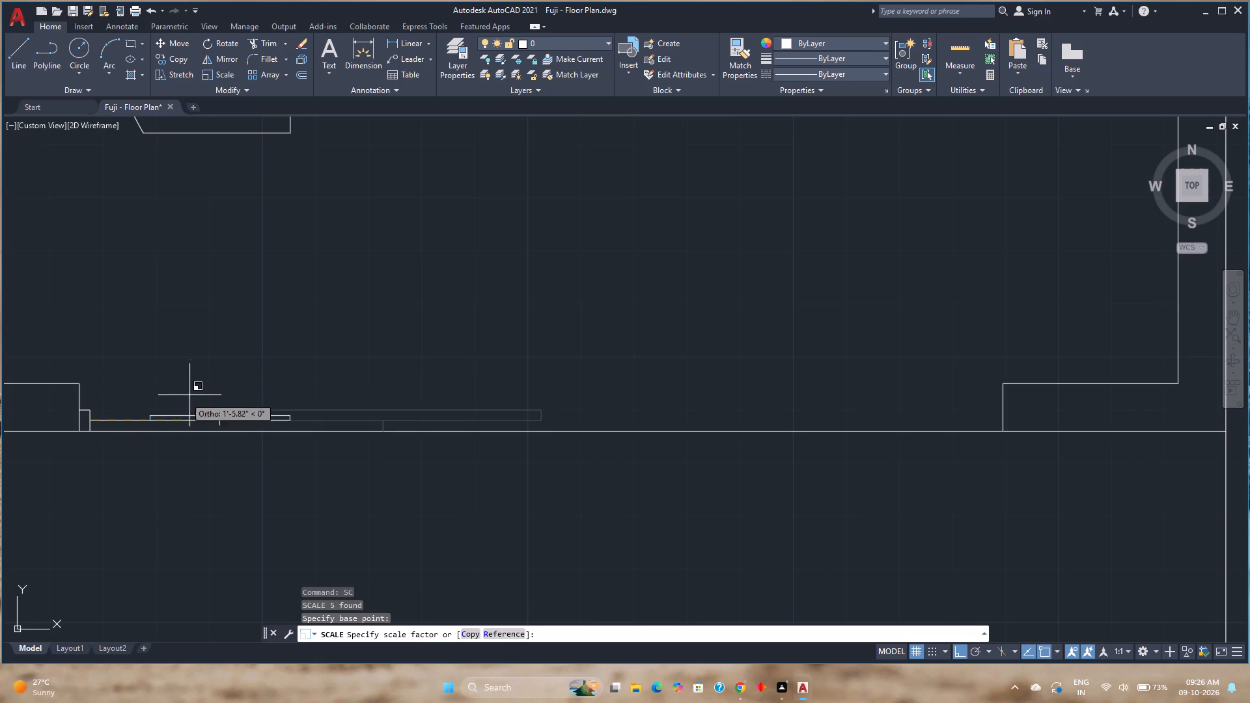
{"action": "scroll", "coordinate": [215, 380], "scroll_direction": "down", "scroll_amount": 1}
{"action": "left_click", "coordinate": [215, 380]}
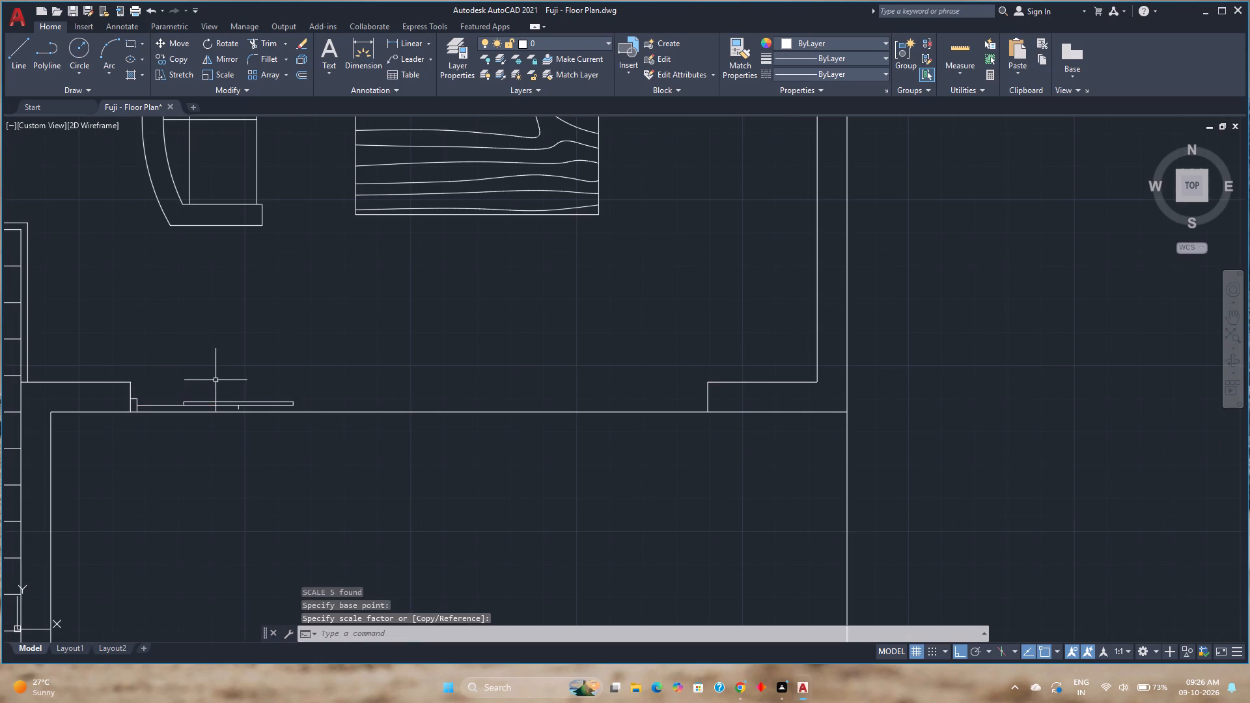
Move the scaled western pane lines and dividers south until the lower divider meets the outer wall line of the living room's south window.
{"action": "scroll", "coordinate": [219, 413], "scroll_direction": "up", "scroll_amount": 6}
{"action": "scroll", "coordinate": [223, 404], "scroll_direction": "down", "scroll_amount": 1}
{"action": "middle_click_drag", "start_coordinate": [223, 404], "coordinate": [413, 407]}
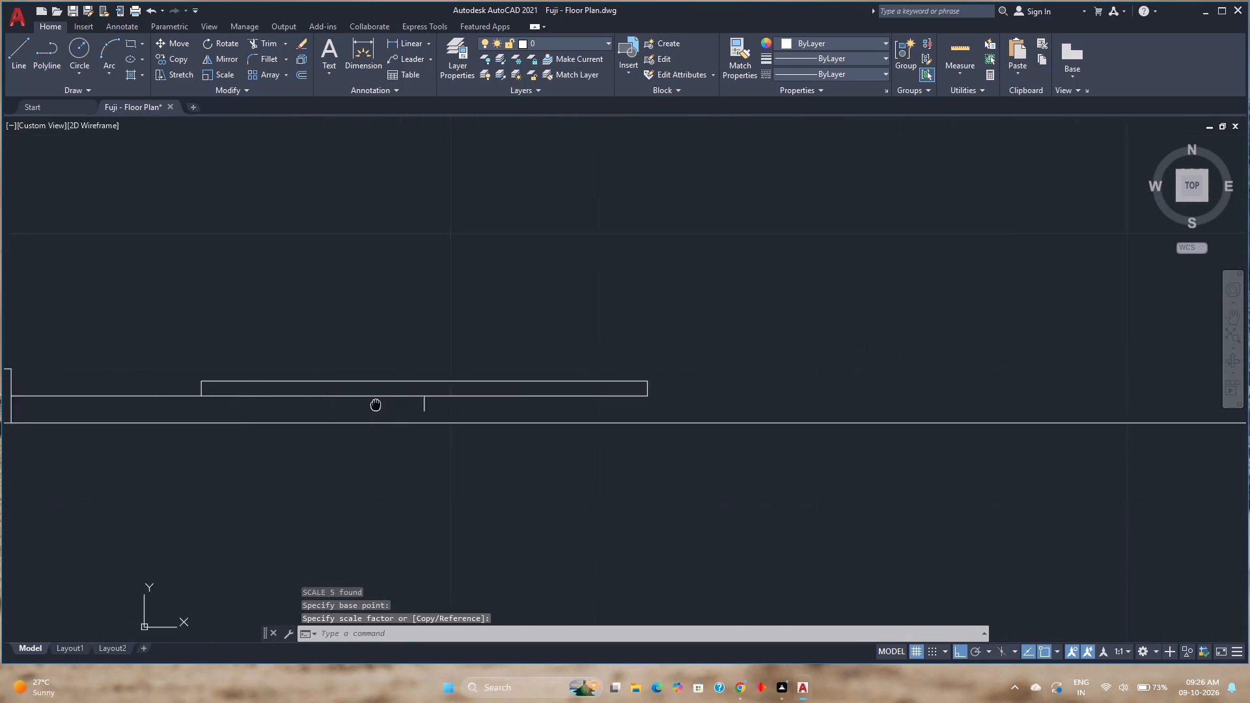
{"action": "middle_click_drag", "start_coordinate": [413, 407], "coordinate": [568, 421]}
{"action": "left_click", "coordinate": [660, 435]}
{"action": "left_click", "coordinate": [378, 337]}
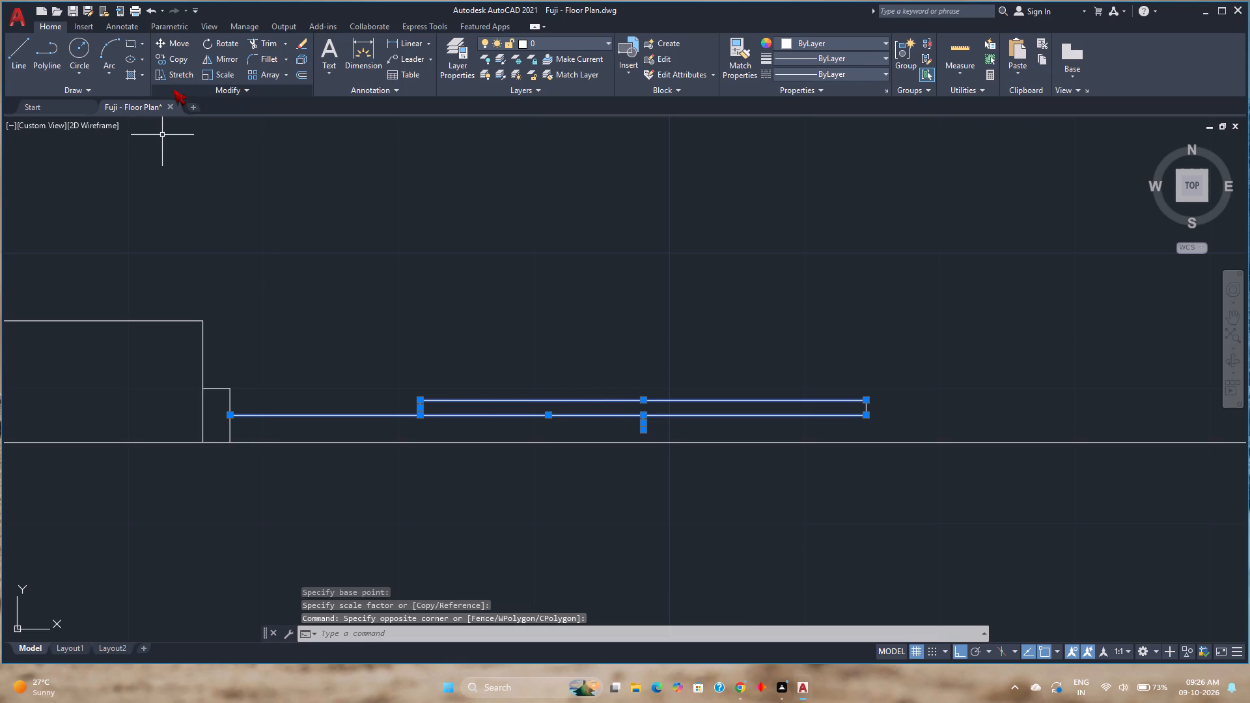
{"action": "left_click", "coordinate": [178, 44]}
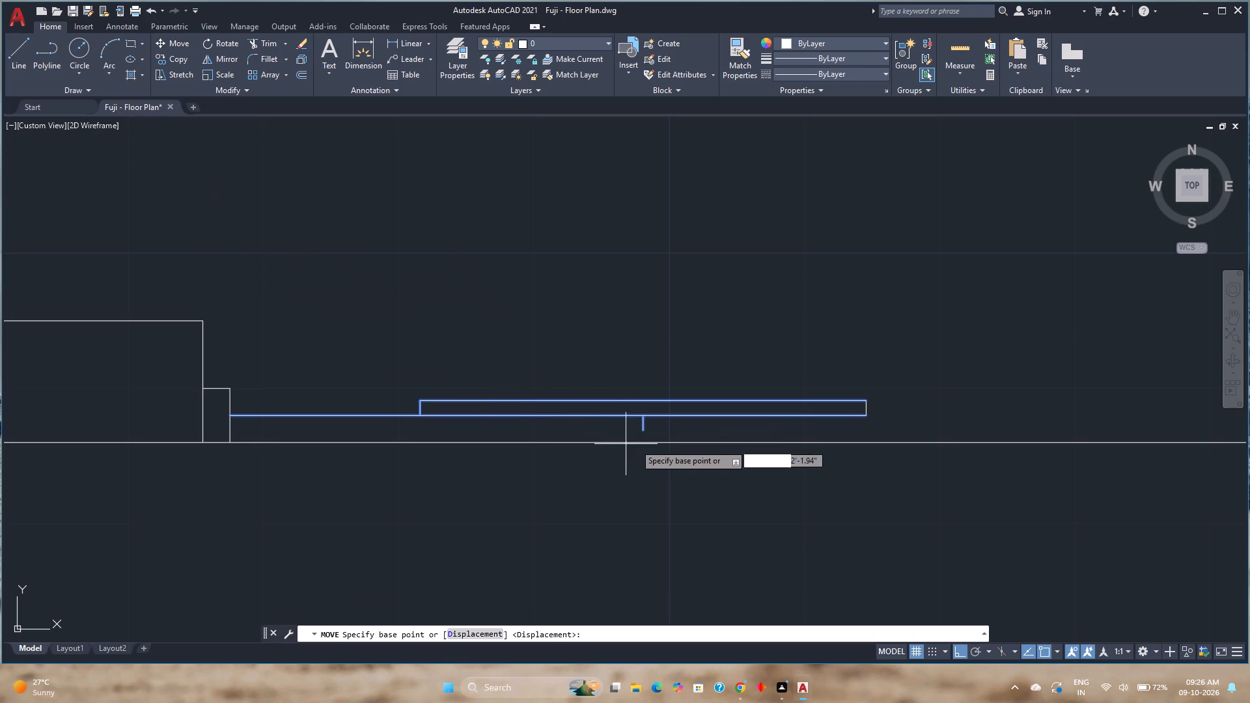
{"action": "scroll", "coordinate": [639, 444], "scroll_direction": "up", "scroll_amount": 2}
{"action": "left_click", "coordinate": [650, 409]}
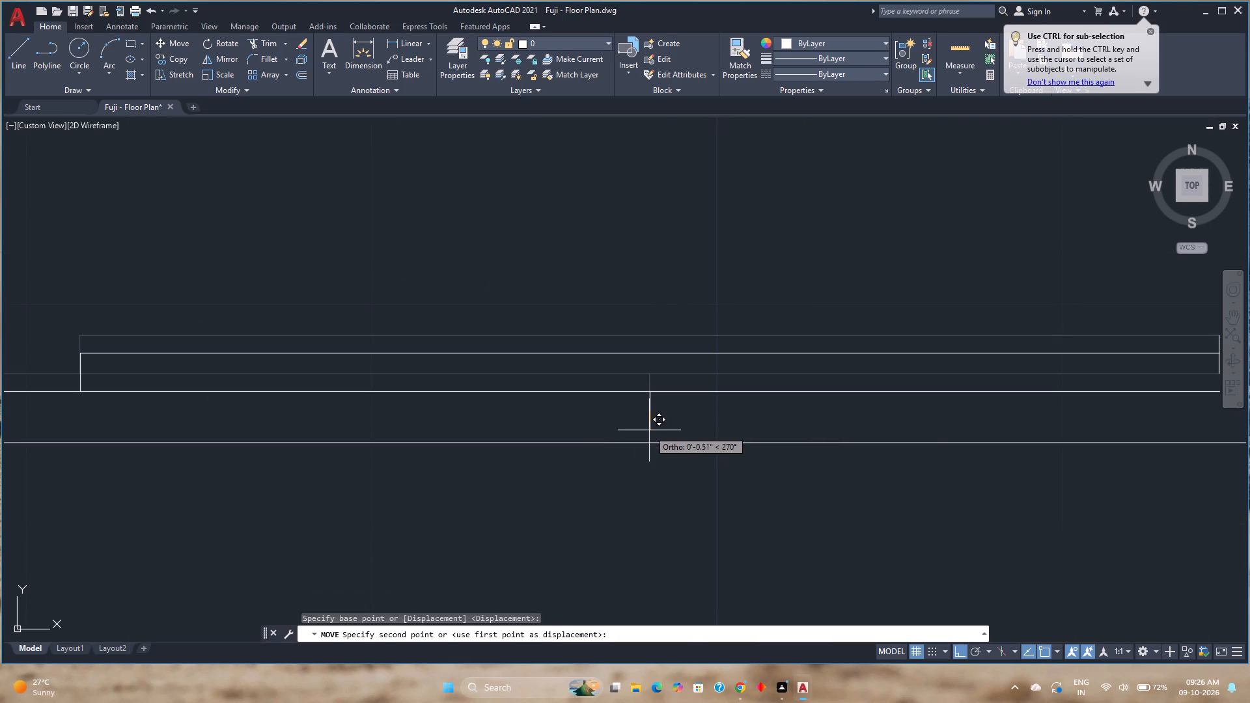
{"action": "left_click", "coordinate": [649, 440]}
{"action": "scroll", "coordinate": [511, 424], "scroll_direction": "down", "scroll_amount": 3}
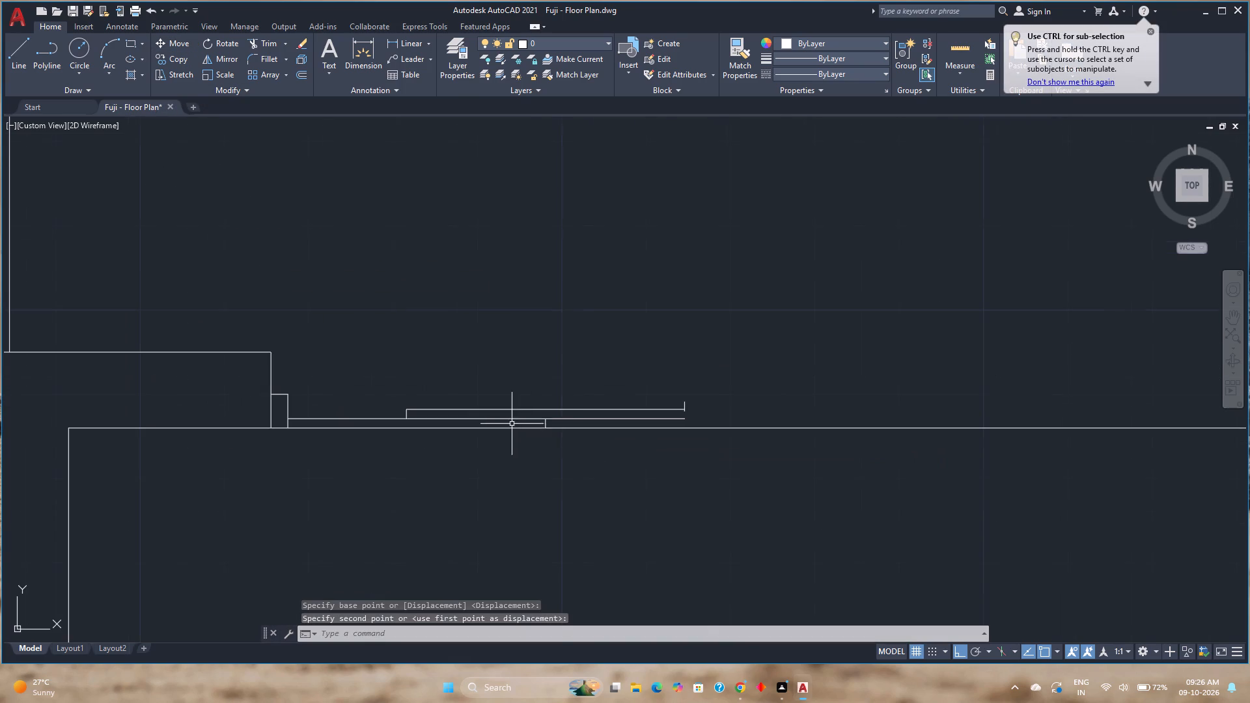
Move the short line at the panes' east end south so its top meets the upper pane line's end.
{"action": "left_click", "coordinate": [684, 402]}
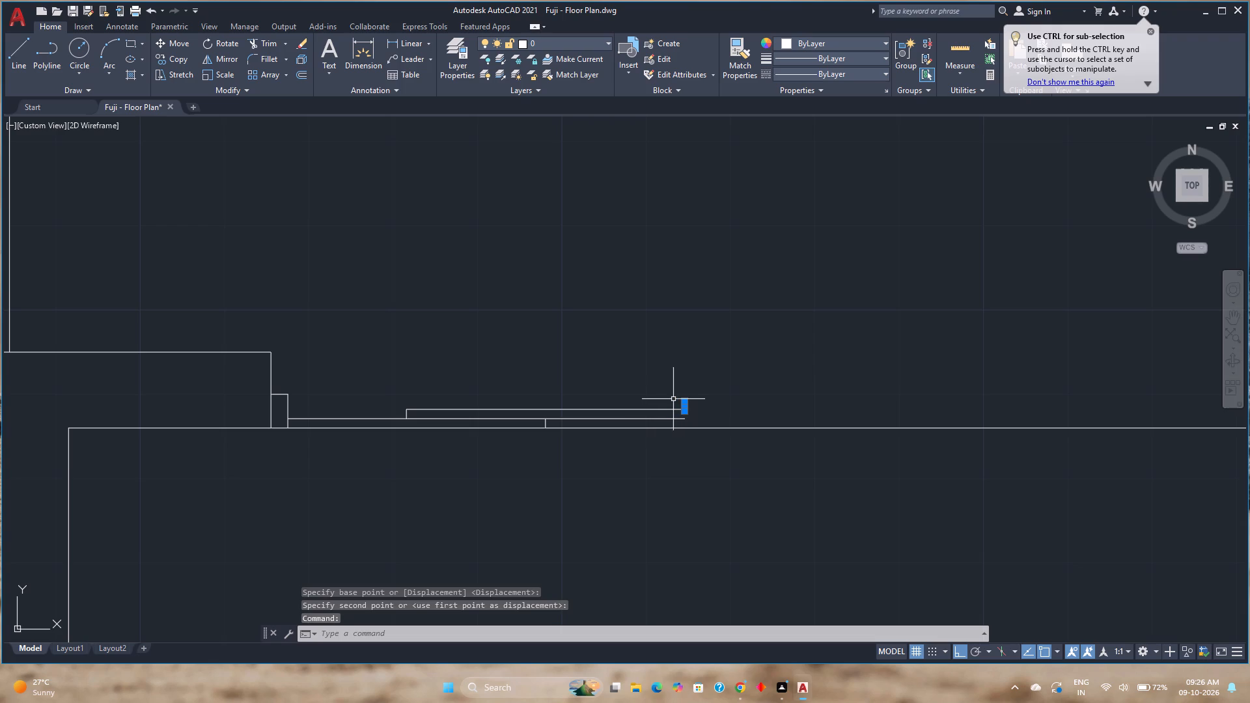
{"action": "scroll", "coordinate": [637, 355], "scroll_direction": "up", "scroll_amount": 3}
{"action": "left_click", "coordinate": [165, 38]}
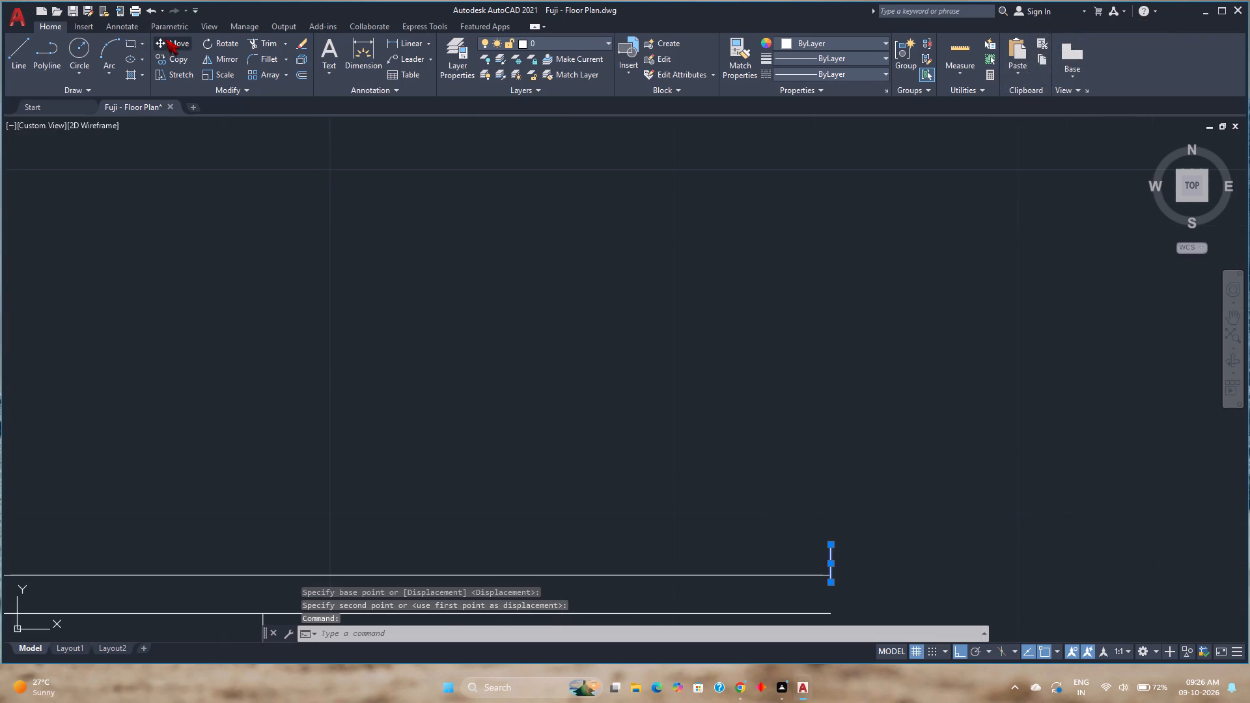
{"action": "scroll", "coordinate": [535, 315], "scroll_direction": "down", "scroll_amount": 2}
{"action": "middle_click_drag", "start_coordinate": [531, 316], "coordinate": [370, 247]}
{"action": "scroll", "coordinate": [527, 339], "scroll_direction": "up", "scroll_amount": 2}
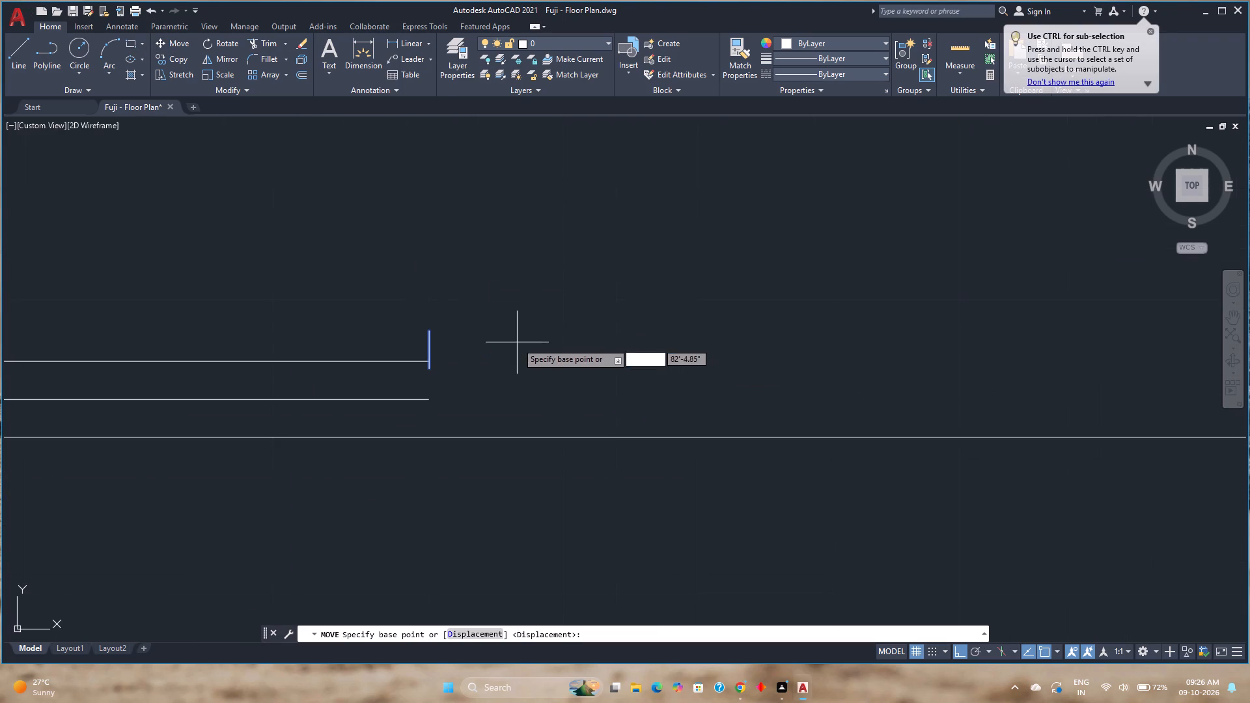
{"action": "left_click", "coordinate": [430, 327]}
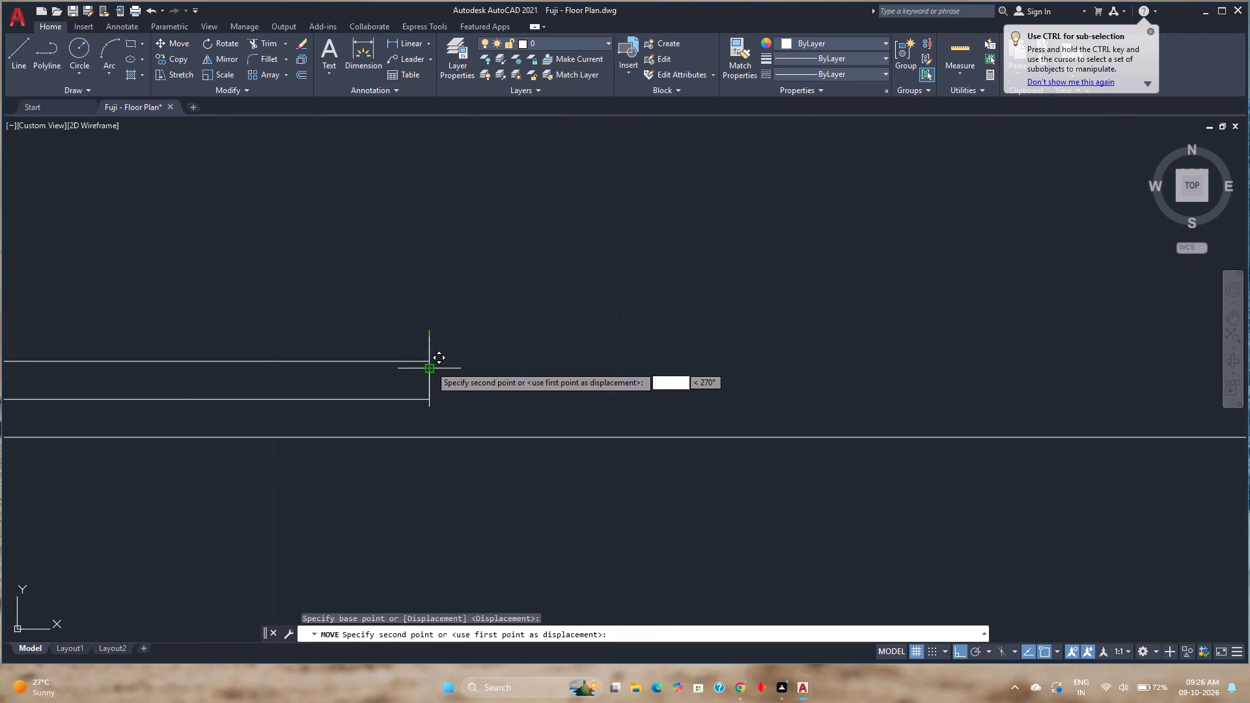
{"action": "left_click", "coordinate": [426, 359]}
{"action": "scroll", "coordinate": [393, 370], "scroll_direction": "down", "scroll_amount": 2}
{"action": "middle_click_drag", "start_coordinate": [393, 371], "coordinate": [660, 387]}
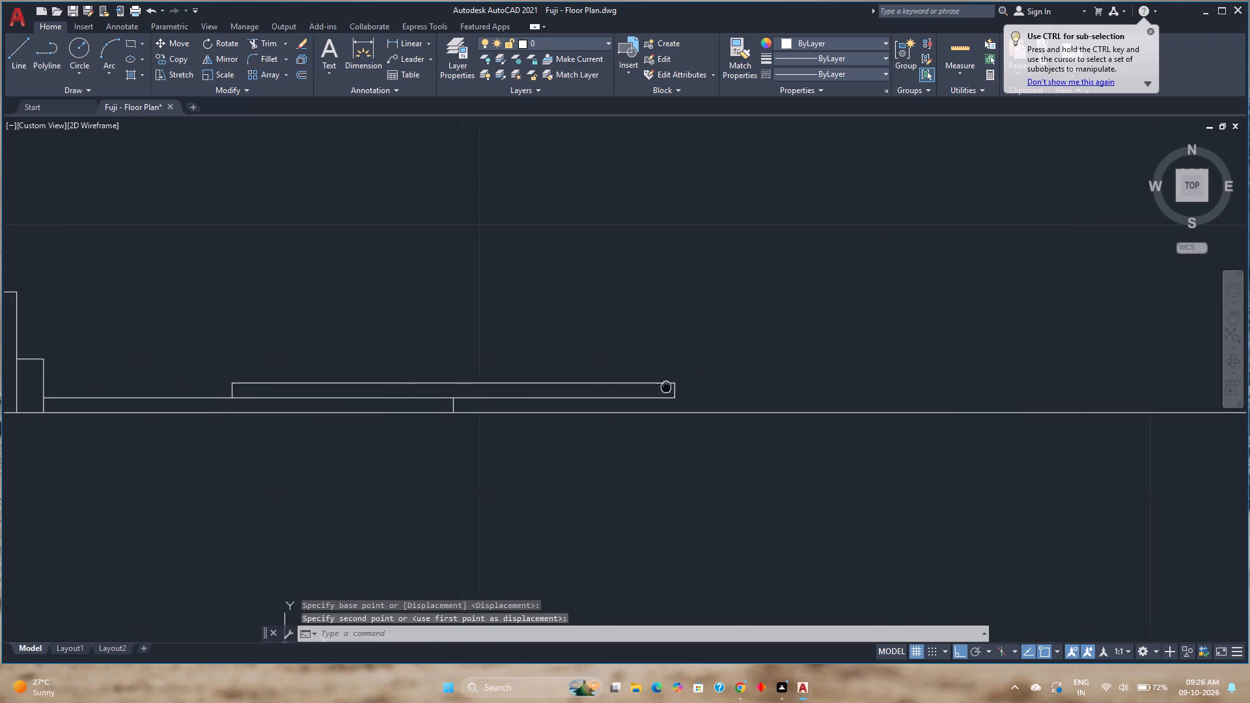
Mirror the western frame, panes and dividers about the midpoint between the south window opening's two corners, keeping the source objects.
{"action": "scroll", "coordinate": [669, 383], "scroll_direction": "down", "scroll_amount": 1}
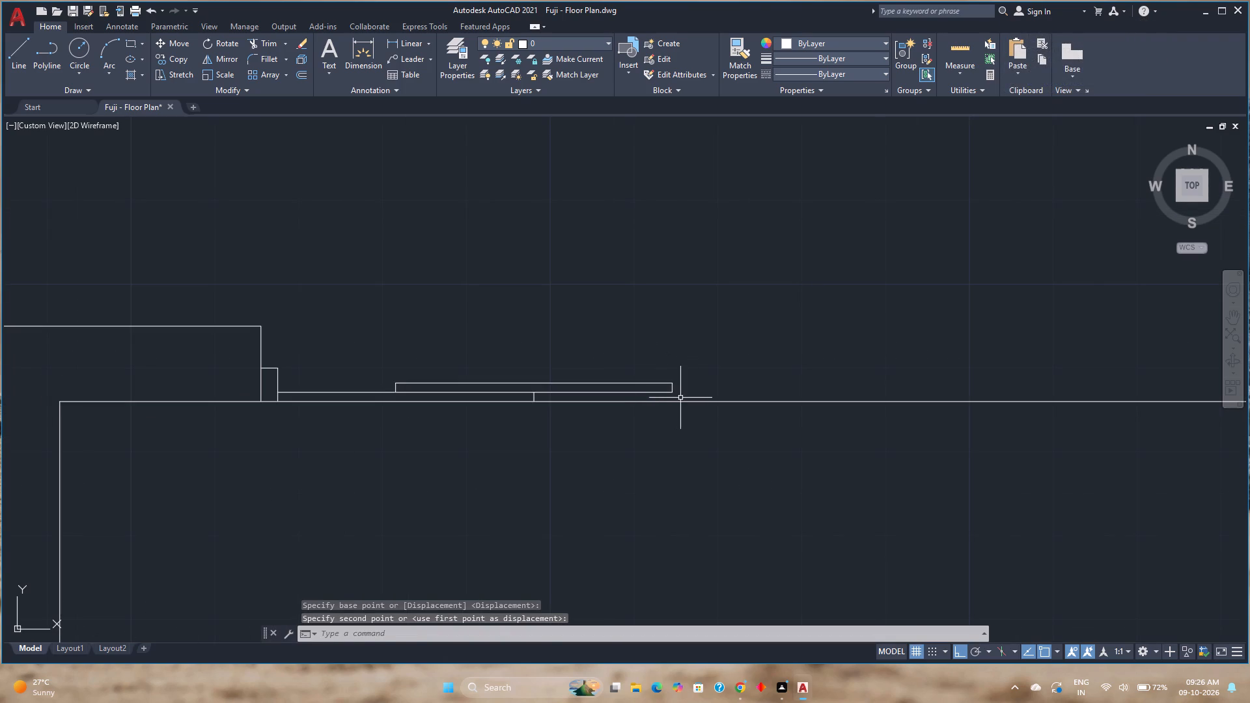
{"action": "left_click", "coordinate": [683, 398]}
{"action": "left_click", "coordinate": [329, 298]}
{"action": "scroll", "coordinate": [398, 297], "scroll_direction": "down", "scroll_amount": 1}
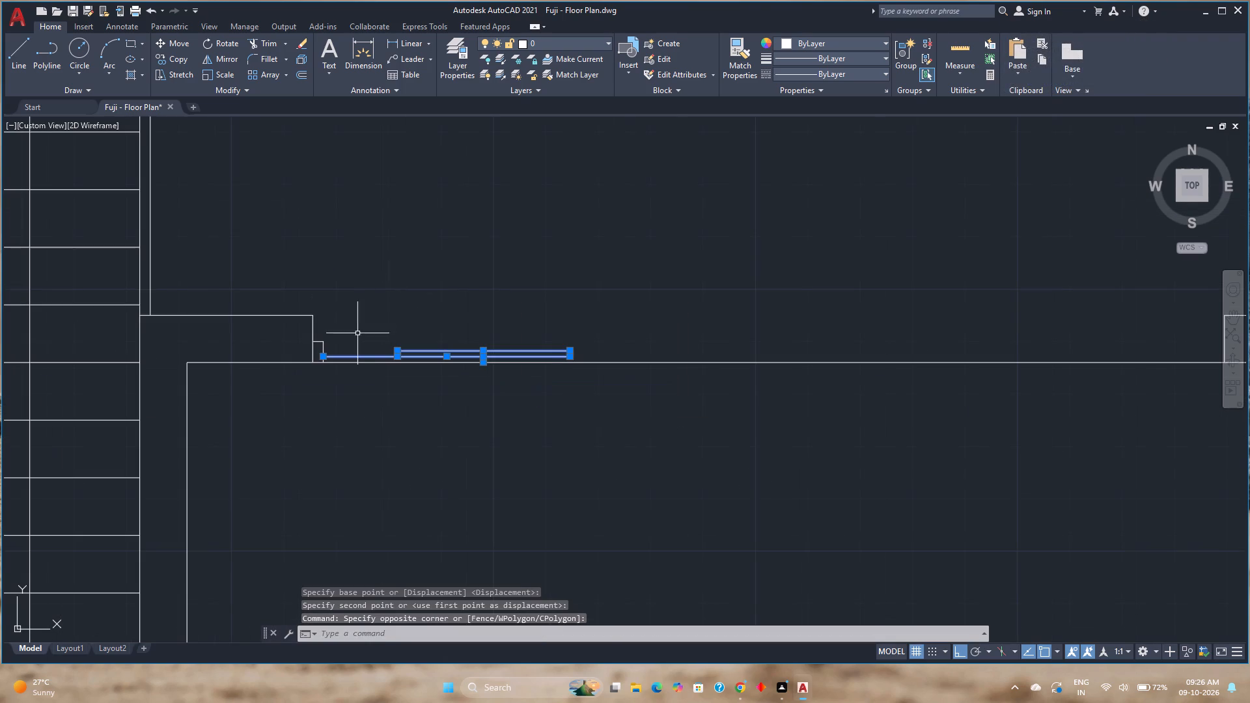
{"action": "scroll", "coordinate": [354, 338], "scroll_direction": "up", "scroll_amount": 2}
{"action": "left_click", "coordinate": [304, 394]}
{"action": "left_click", "coordinate": [263, 307]}
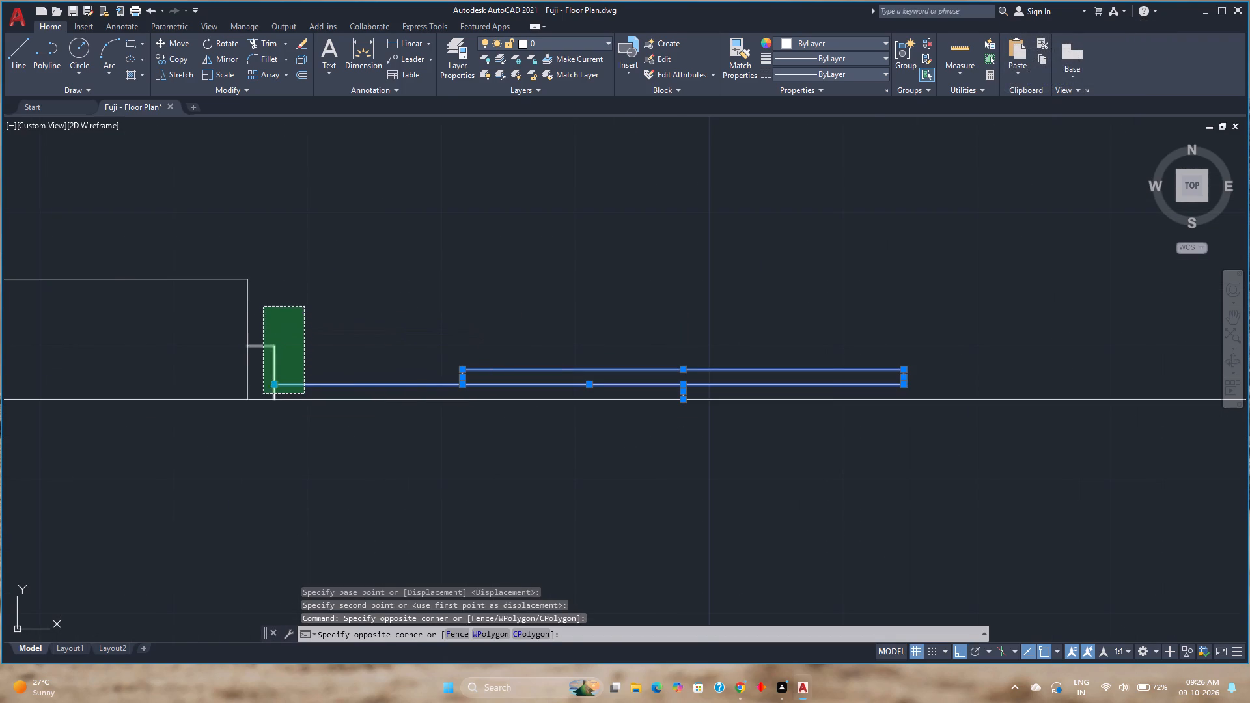
{"action": "scroll", "coordinate": [309, 287], "scroll_direction": "down", "scroll_amount": 2}
{"action": "middle_click_drag", "start_coordinate": [302, 292], "coordinate": [176, 324]}
{"action": "scroll", "coordinate": [176, 325], "scroll_direction": "down", "scroll_amount": 2}
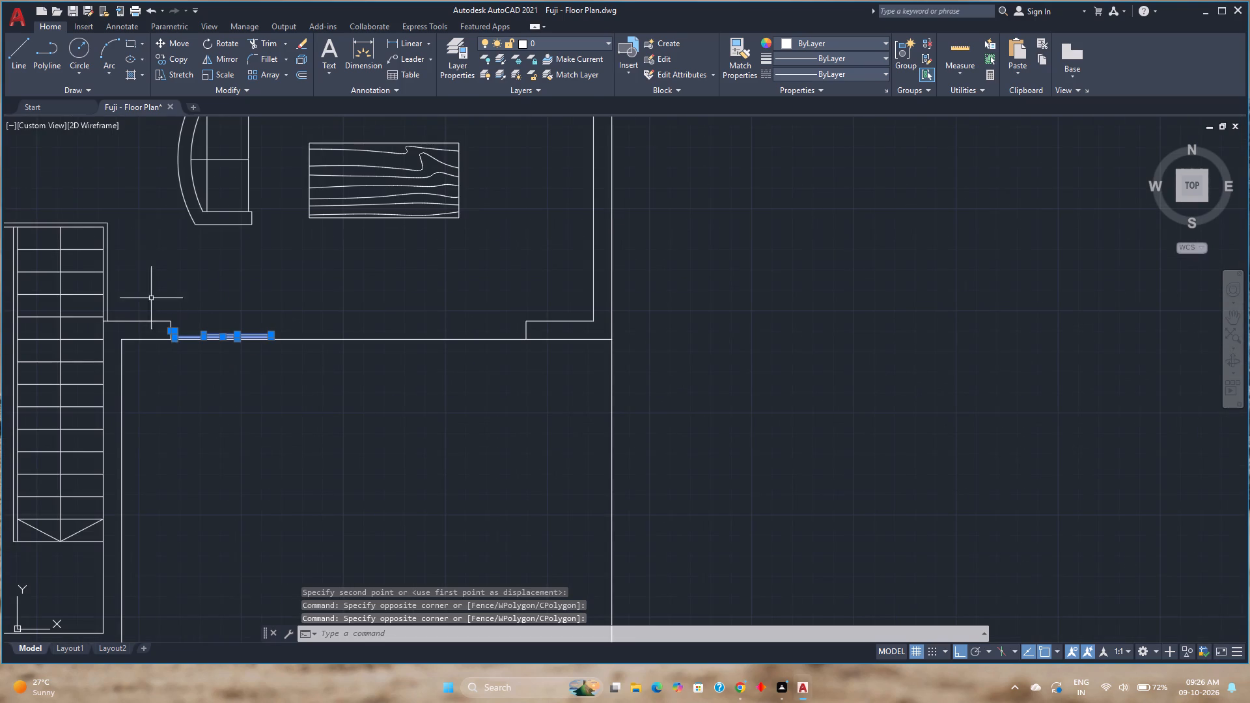
{"action": "left_click", "coordinate": [210, 53]}
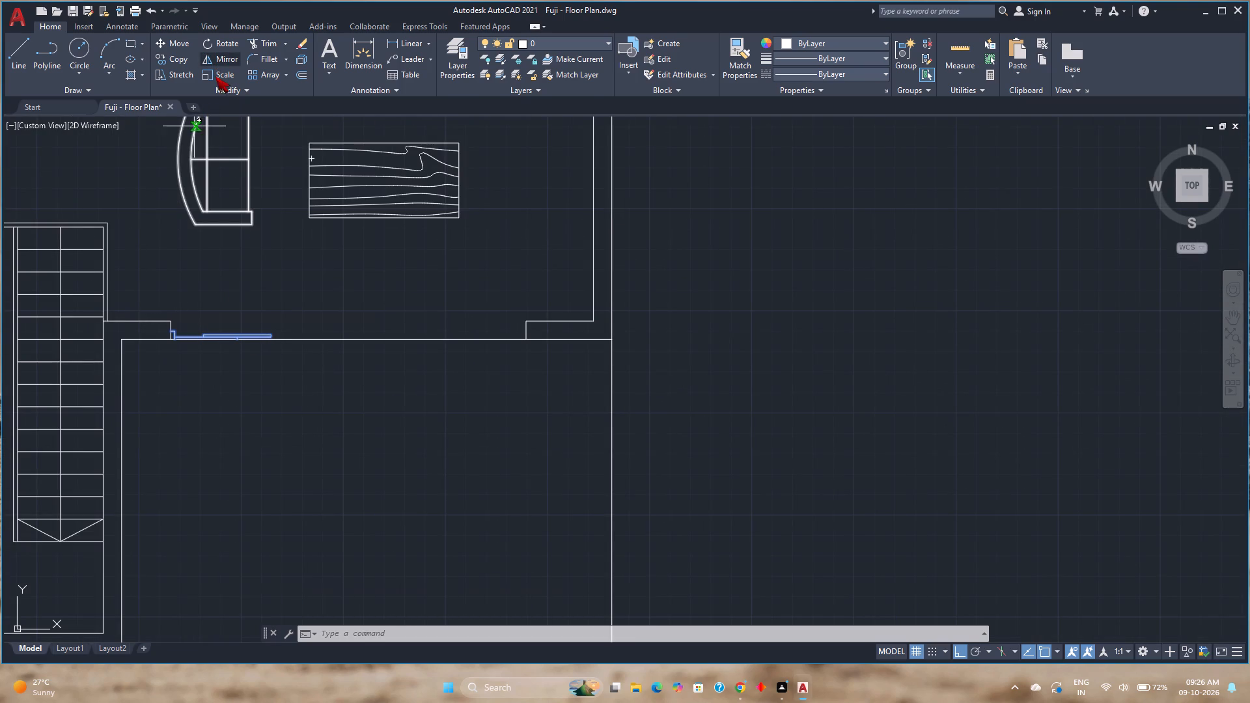
{"action": "middle_click_drag", "start_coordinate": [329, 301], "coordinate": [578, 383]}
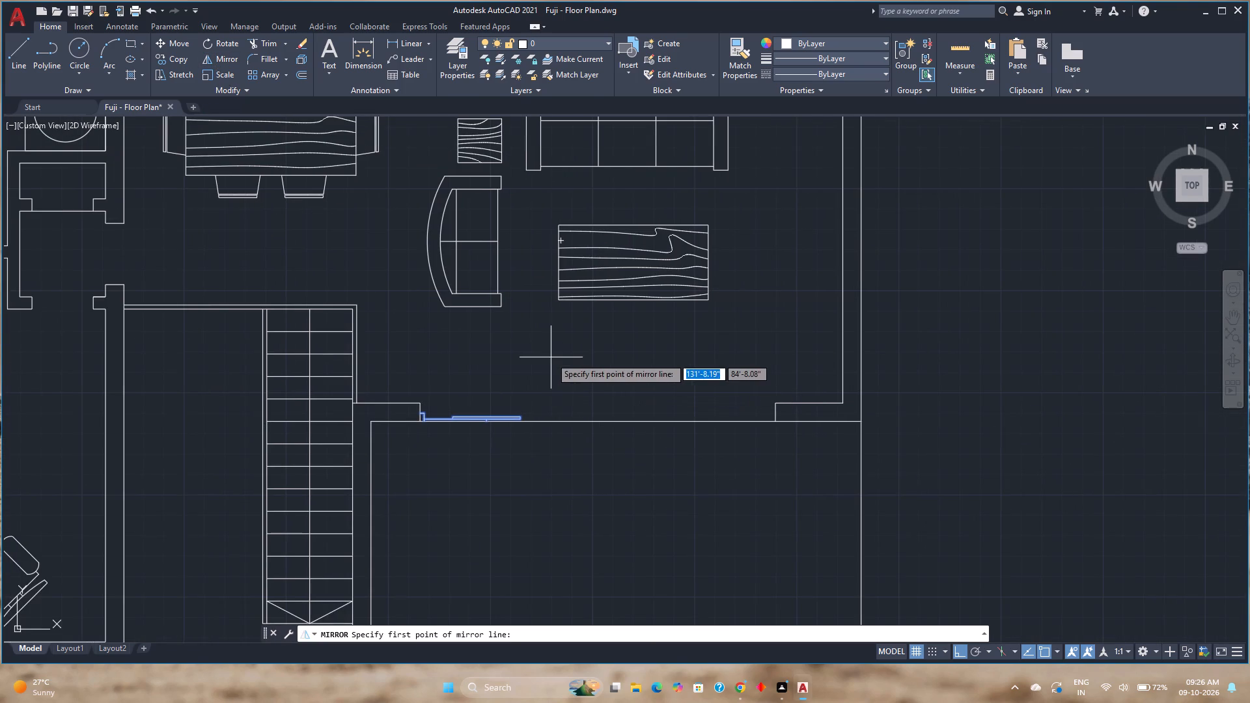
{"action": "key", "text": "m"}
{"action": "key", "text": "2"}
{"action": "key", "text": "p"}
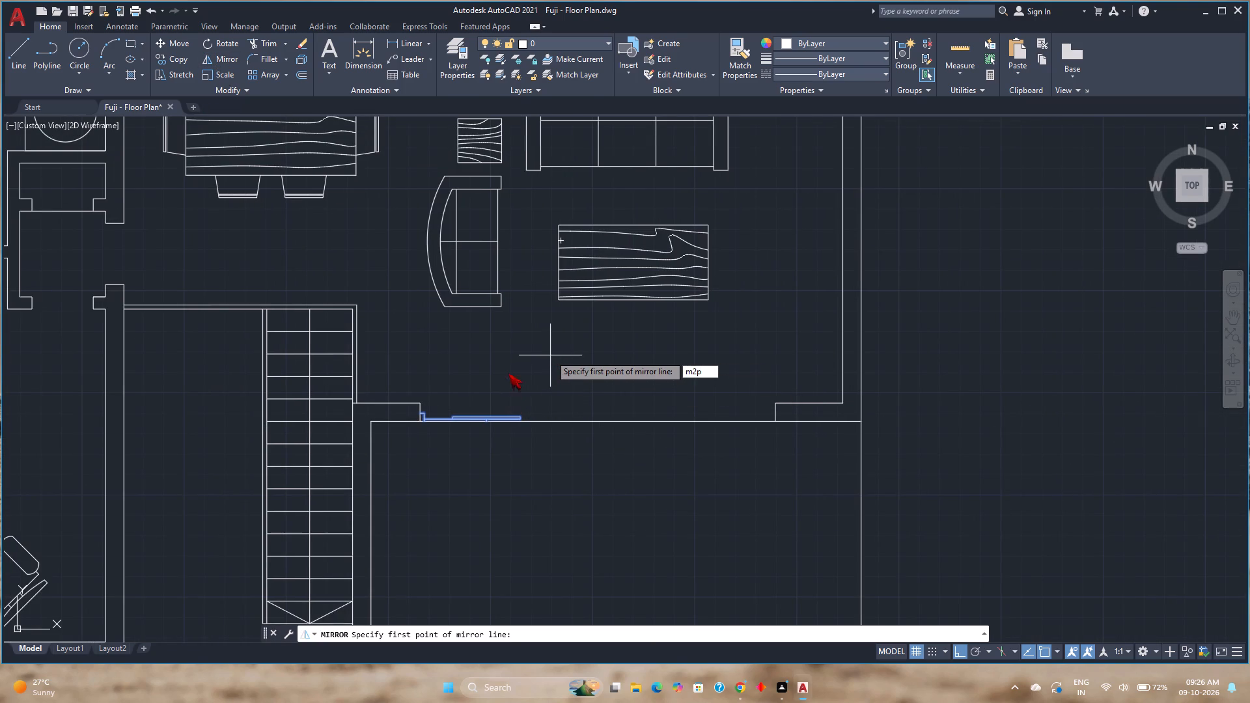
{"action": "key", "text": "Return"}
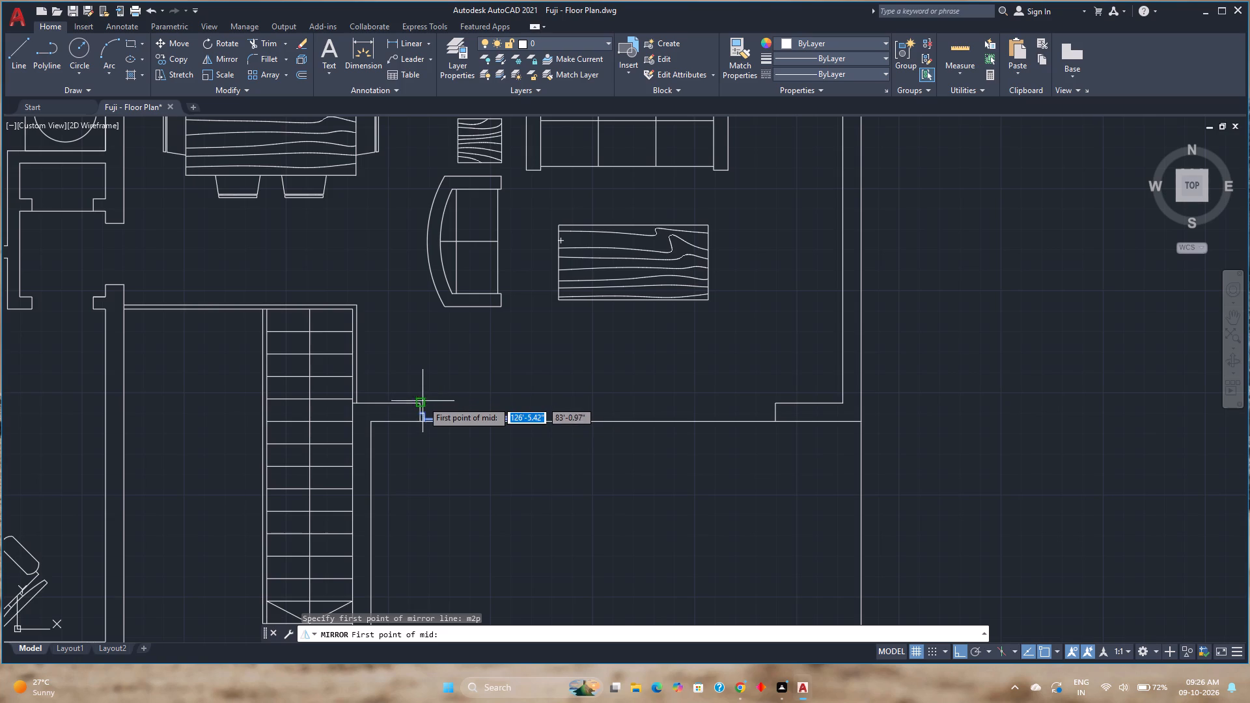
{"action": "left_click", "coordinate": [423, 401]}
{"action": "left_click", "coordinate": [775, 403]}
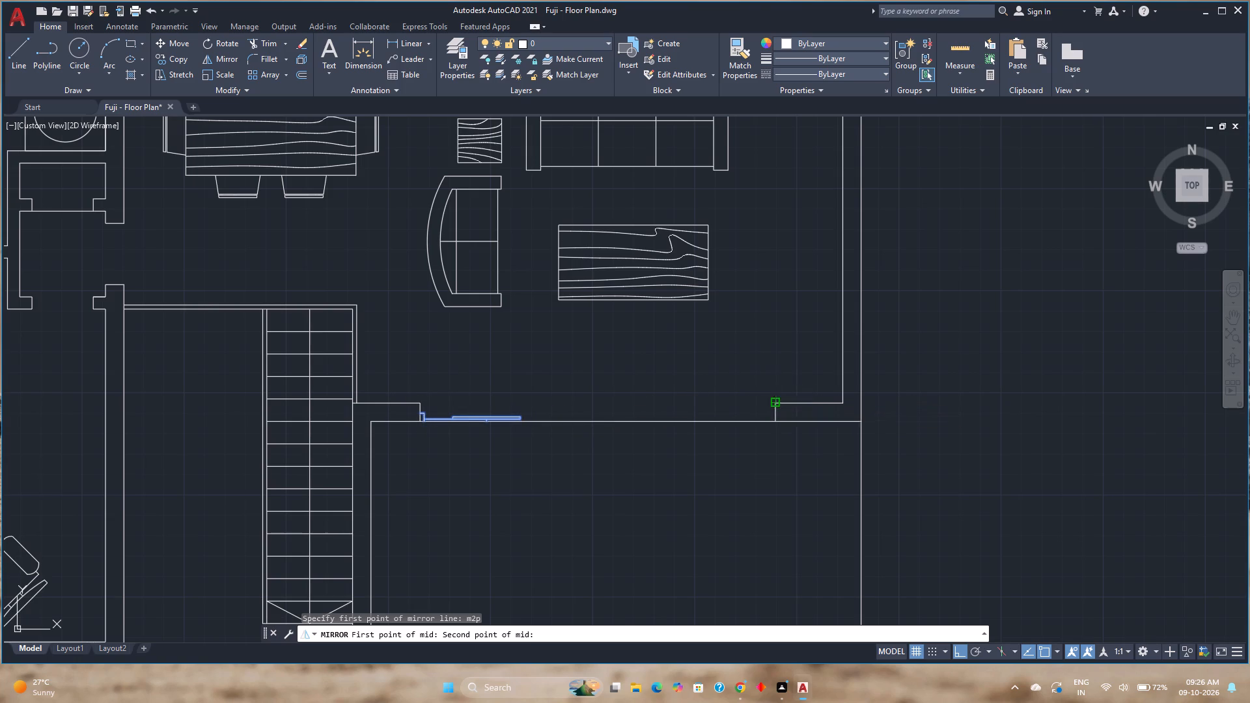
{"action": "left_click", "coordinate": [621, 339]}
{"action": "left_click", "coordinate": [643, 383]}
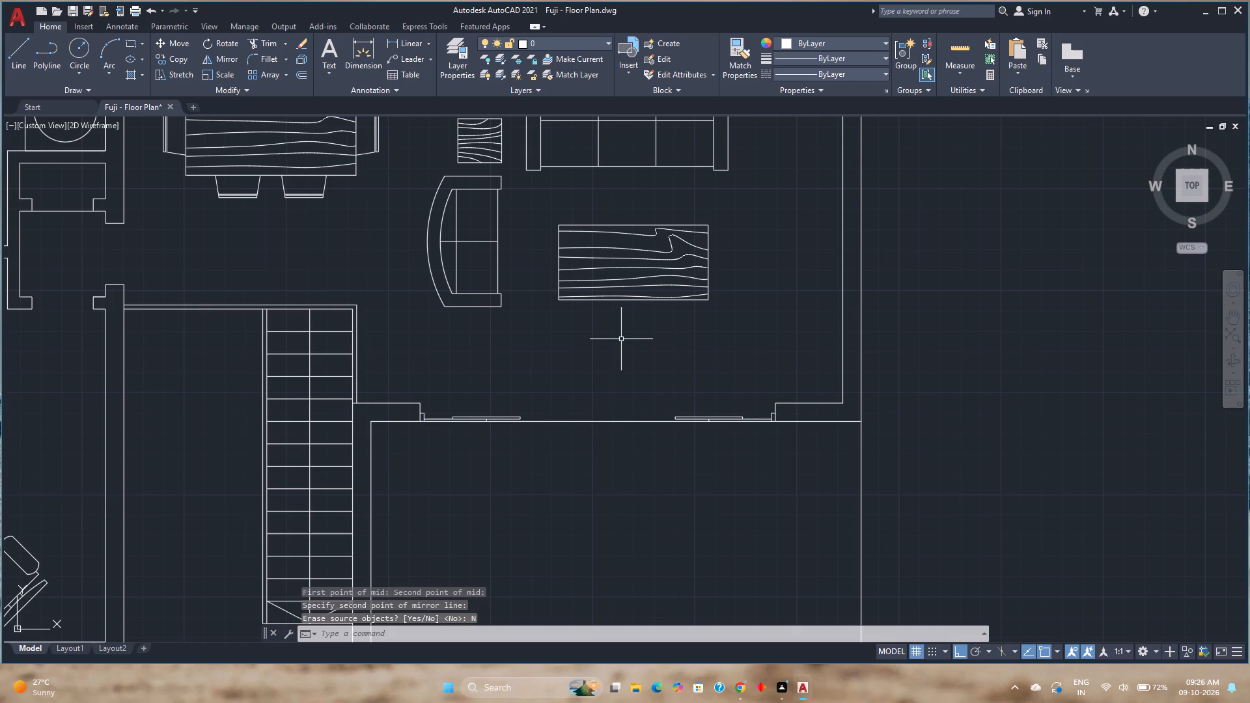
Save the floor plan drawing.
{"action": "scroll", "coordinate": [720, 413], "scroll_direction": "down", "scroll_amount": 1}
{"action": "middle_click_drag", "start_coordinate": [720, 413], "coordinate": [751, 450]}
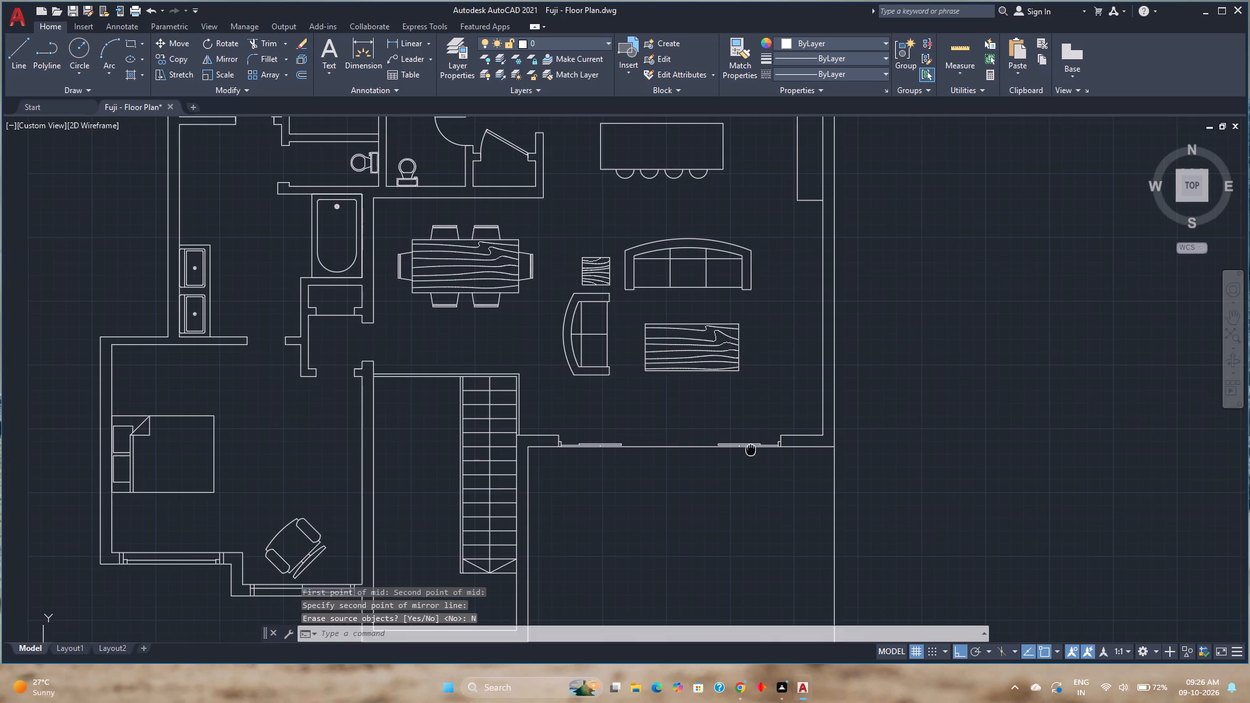
{"action": "scroll", "coordinate": [680, 463], "scroll_direction": "up", "scroll_amount": 3}
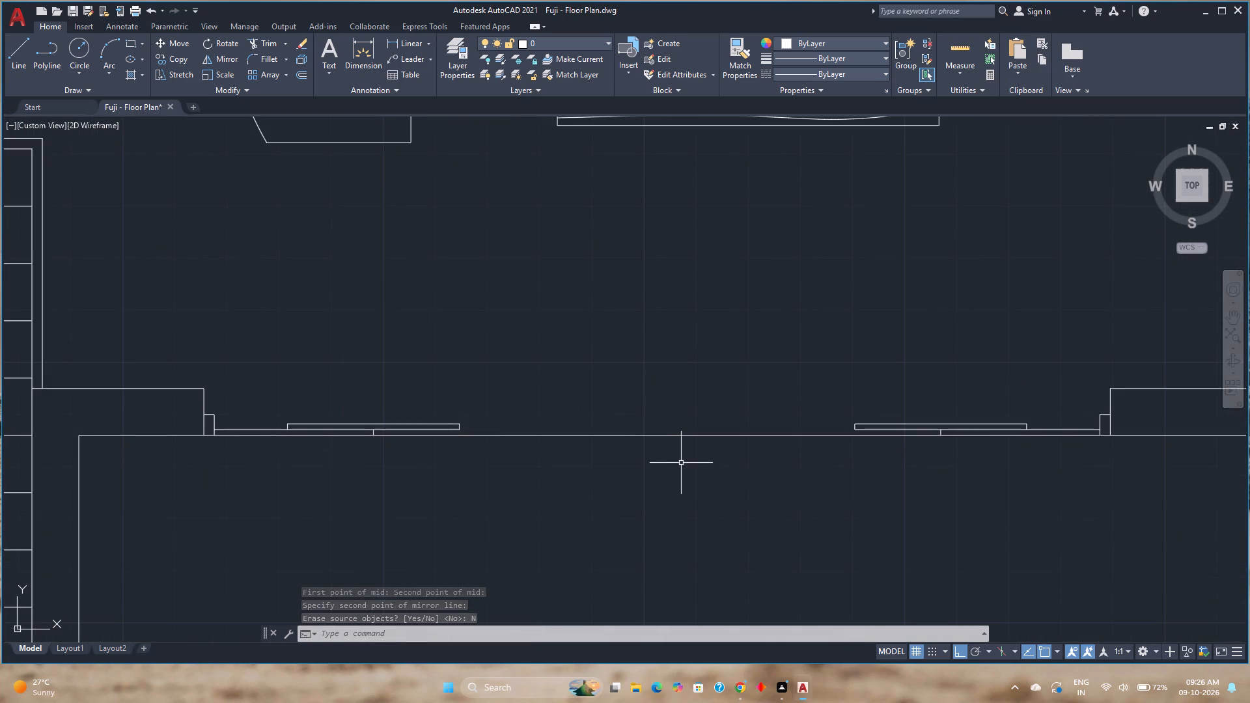
{"action": "key", "text": "ctrl+s"}
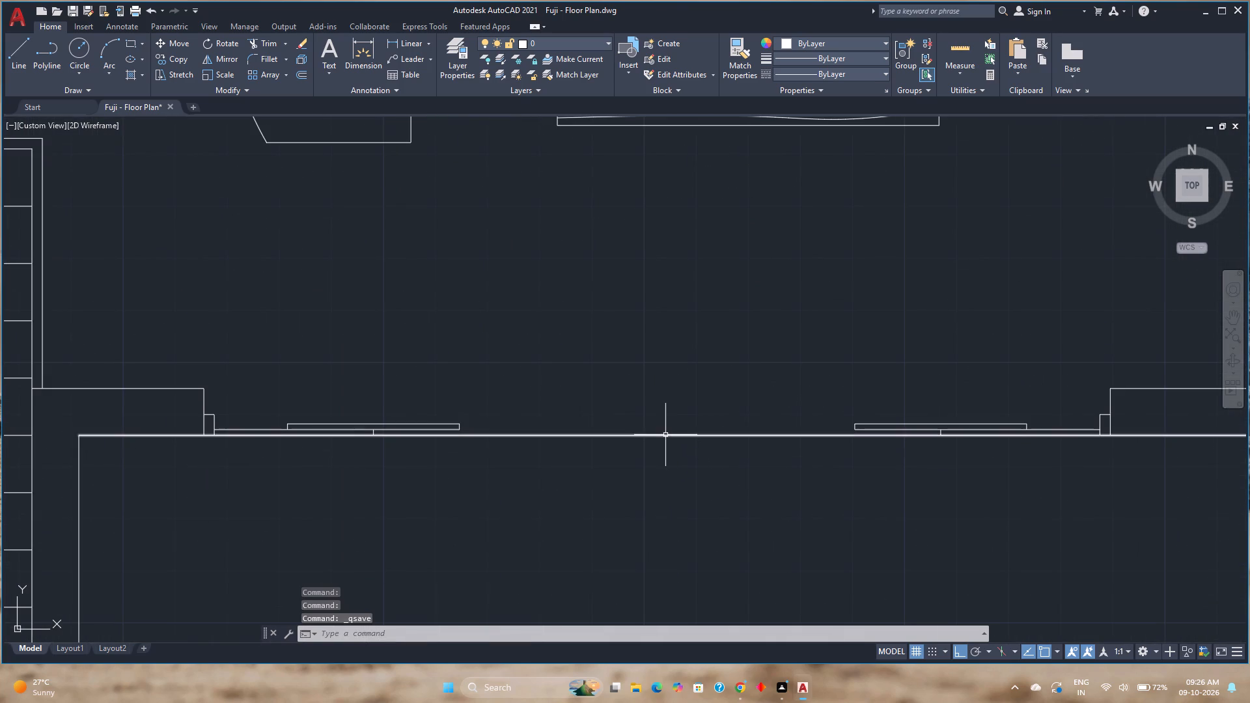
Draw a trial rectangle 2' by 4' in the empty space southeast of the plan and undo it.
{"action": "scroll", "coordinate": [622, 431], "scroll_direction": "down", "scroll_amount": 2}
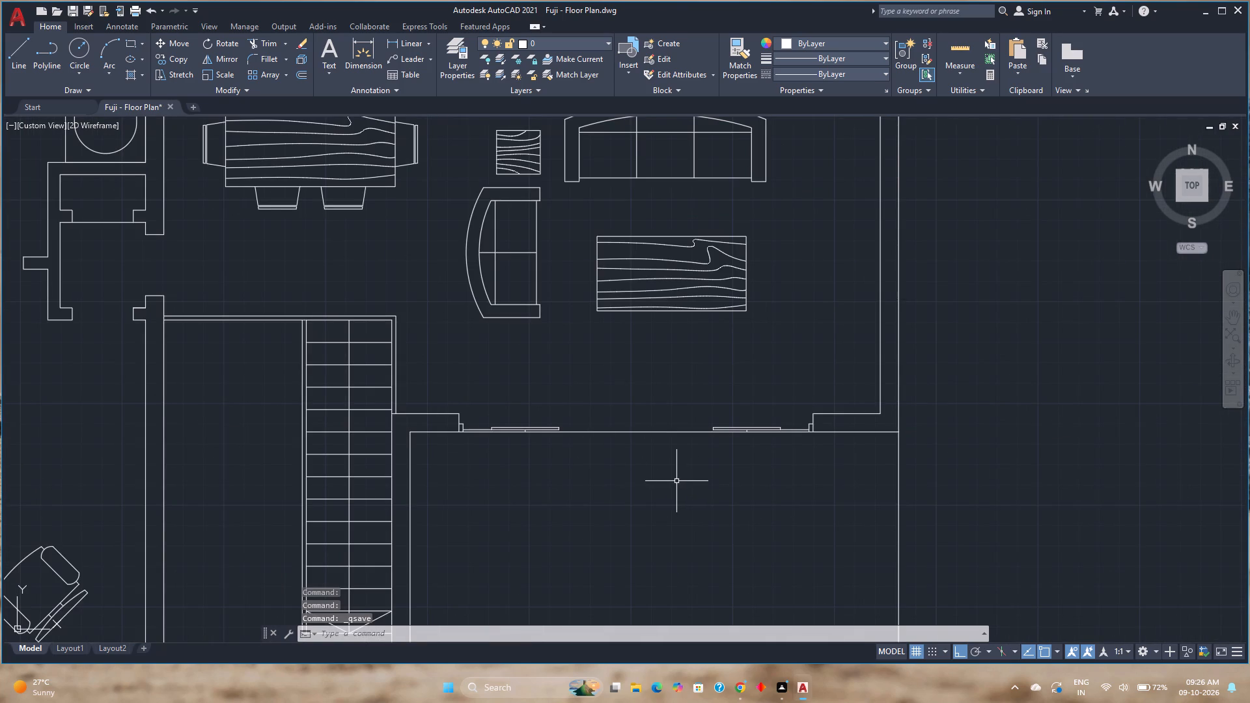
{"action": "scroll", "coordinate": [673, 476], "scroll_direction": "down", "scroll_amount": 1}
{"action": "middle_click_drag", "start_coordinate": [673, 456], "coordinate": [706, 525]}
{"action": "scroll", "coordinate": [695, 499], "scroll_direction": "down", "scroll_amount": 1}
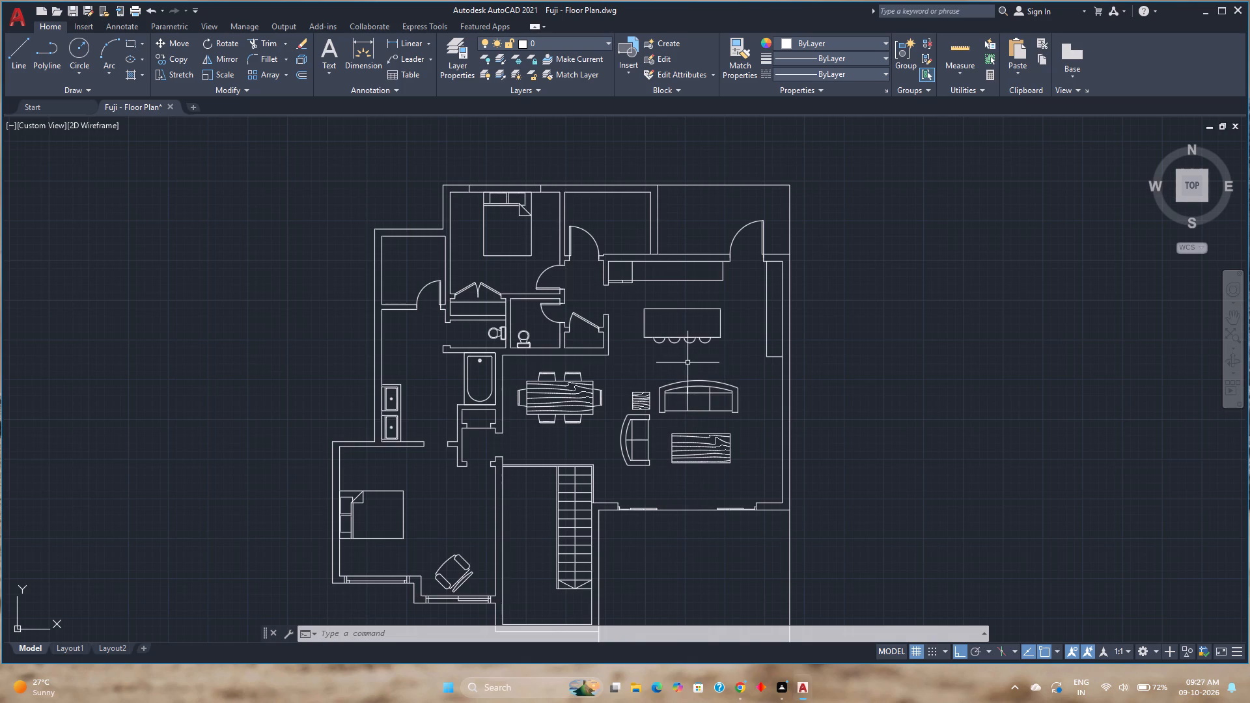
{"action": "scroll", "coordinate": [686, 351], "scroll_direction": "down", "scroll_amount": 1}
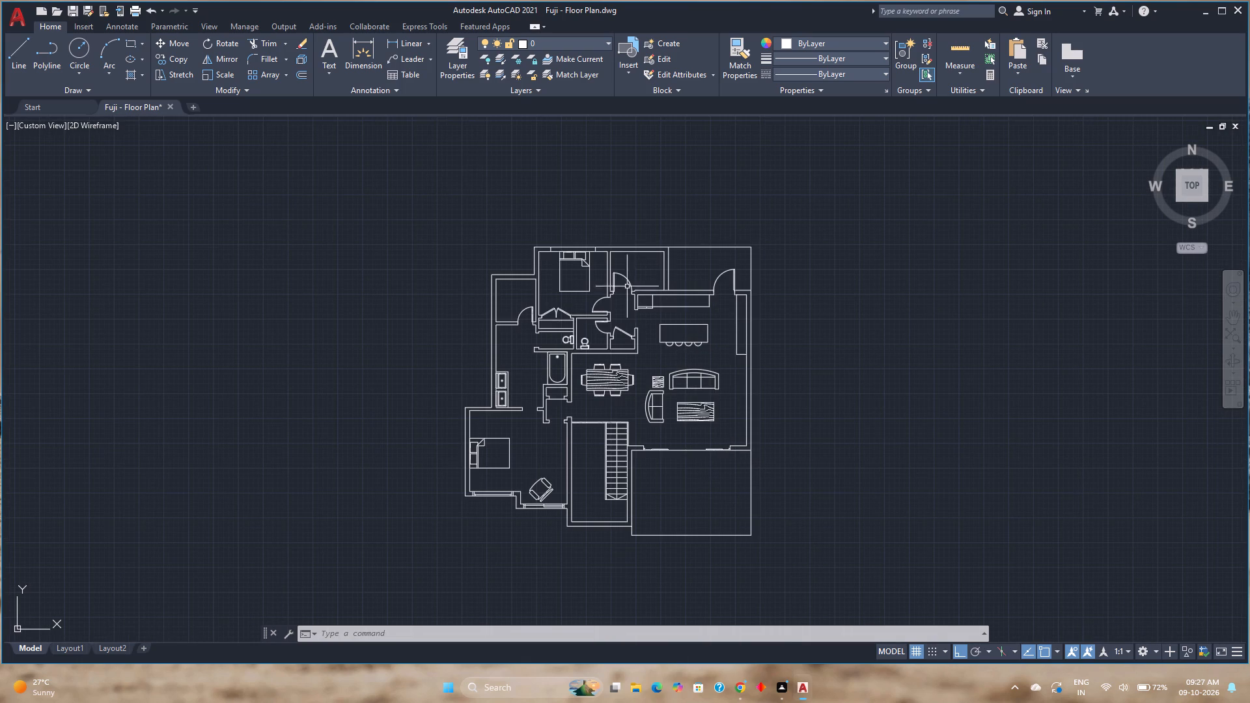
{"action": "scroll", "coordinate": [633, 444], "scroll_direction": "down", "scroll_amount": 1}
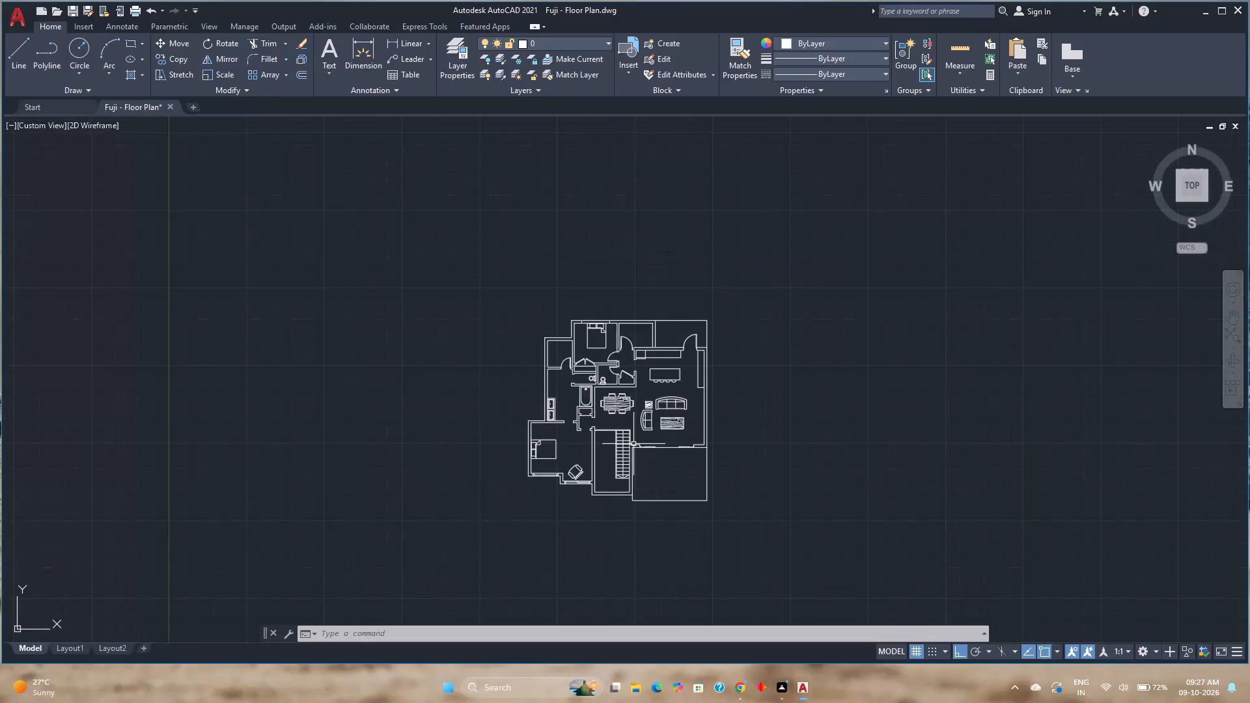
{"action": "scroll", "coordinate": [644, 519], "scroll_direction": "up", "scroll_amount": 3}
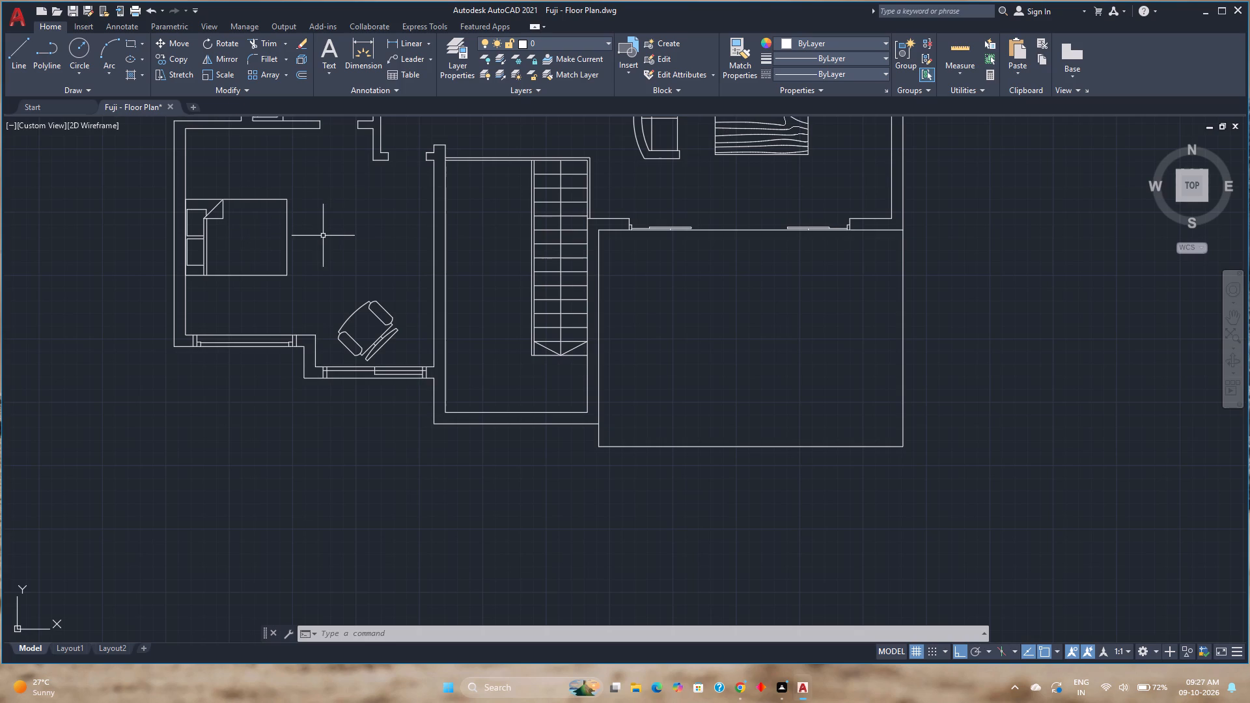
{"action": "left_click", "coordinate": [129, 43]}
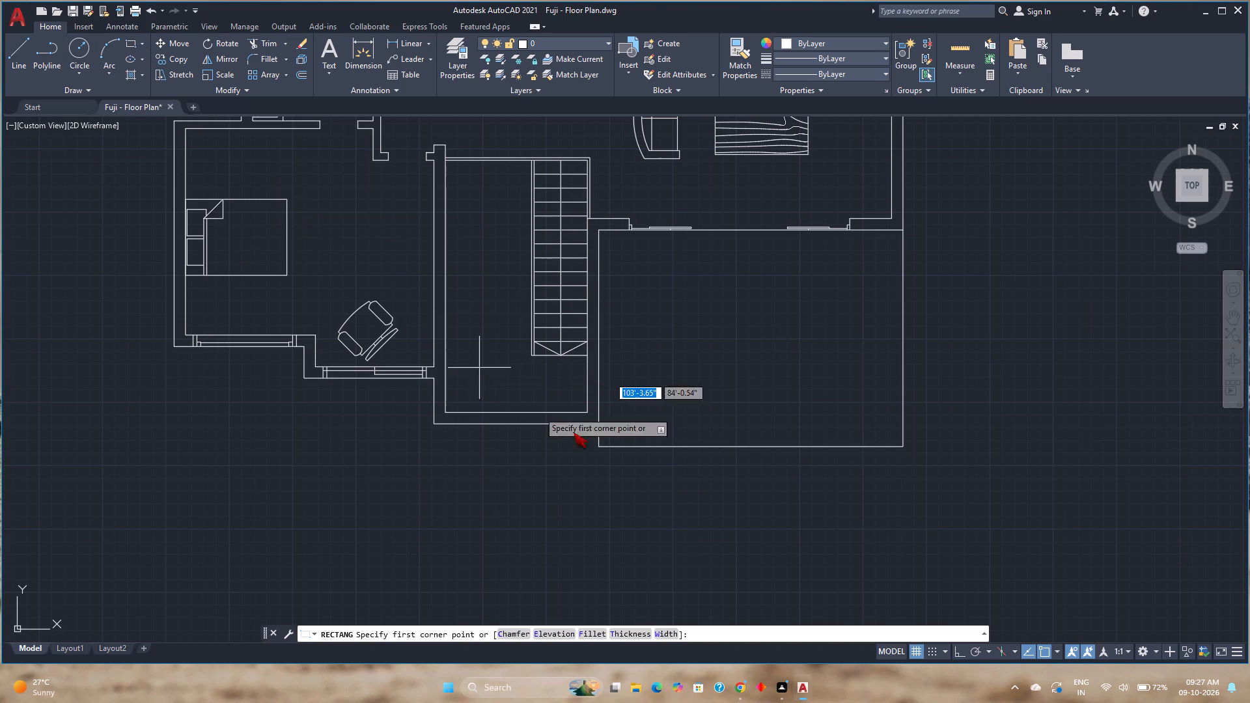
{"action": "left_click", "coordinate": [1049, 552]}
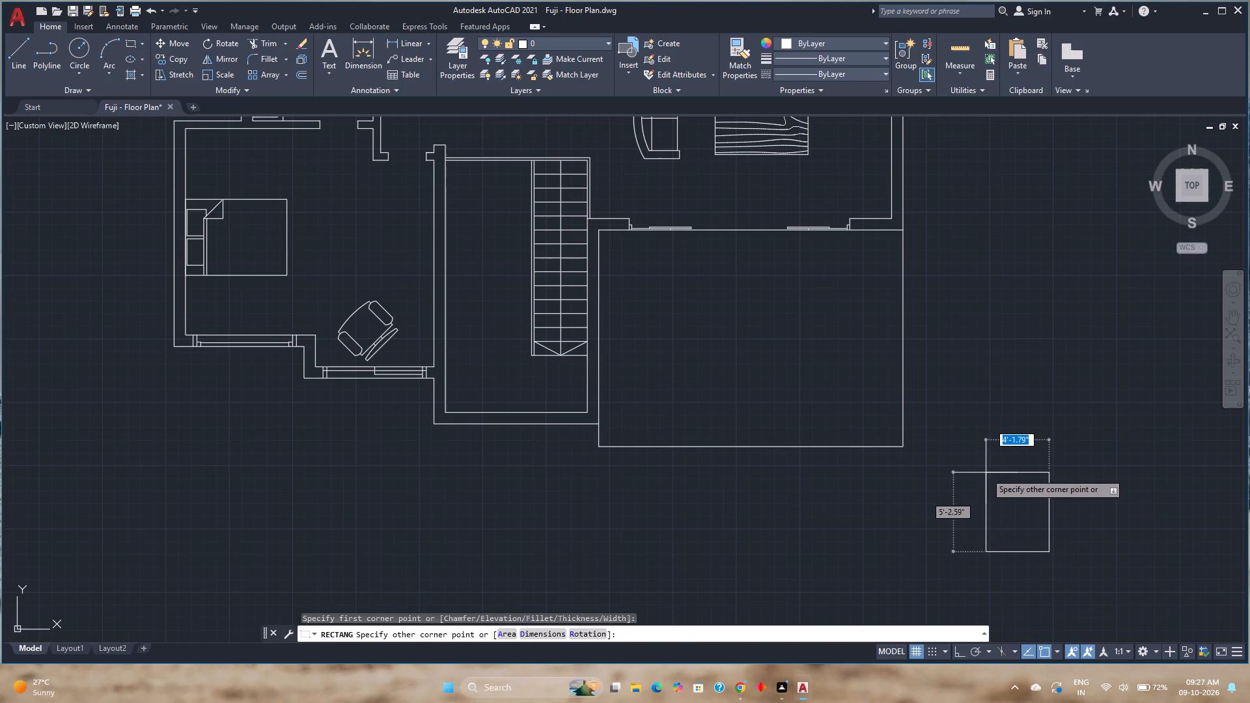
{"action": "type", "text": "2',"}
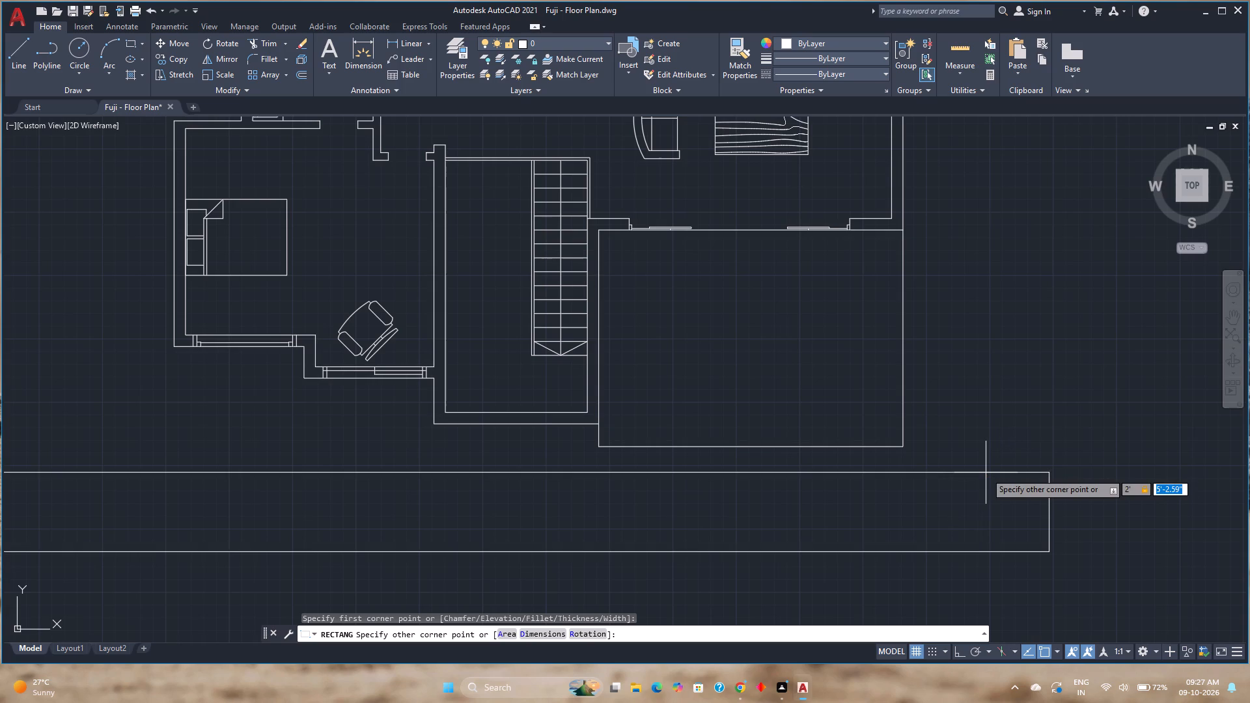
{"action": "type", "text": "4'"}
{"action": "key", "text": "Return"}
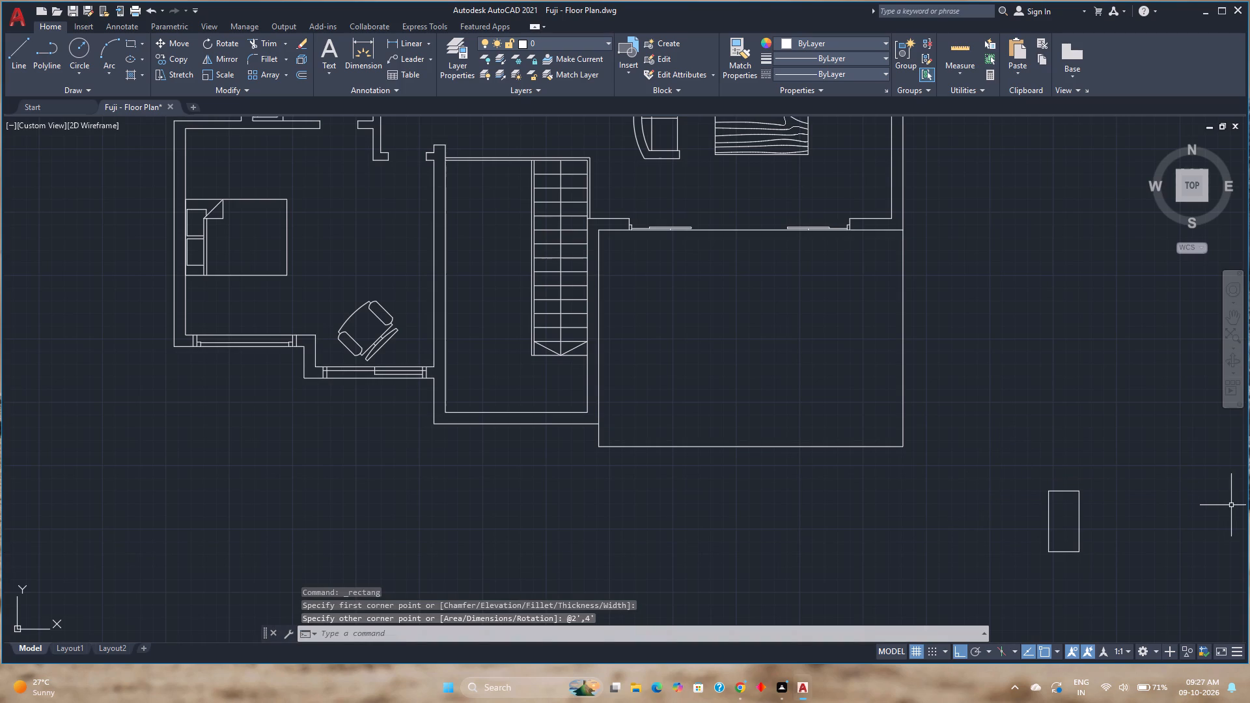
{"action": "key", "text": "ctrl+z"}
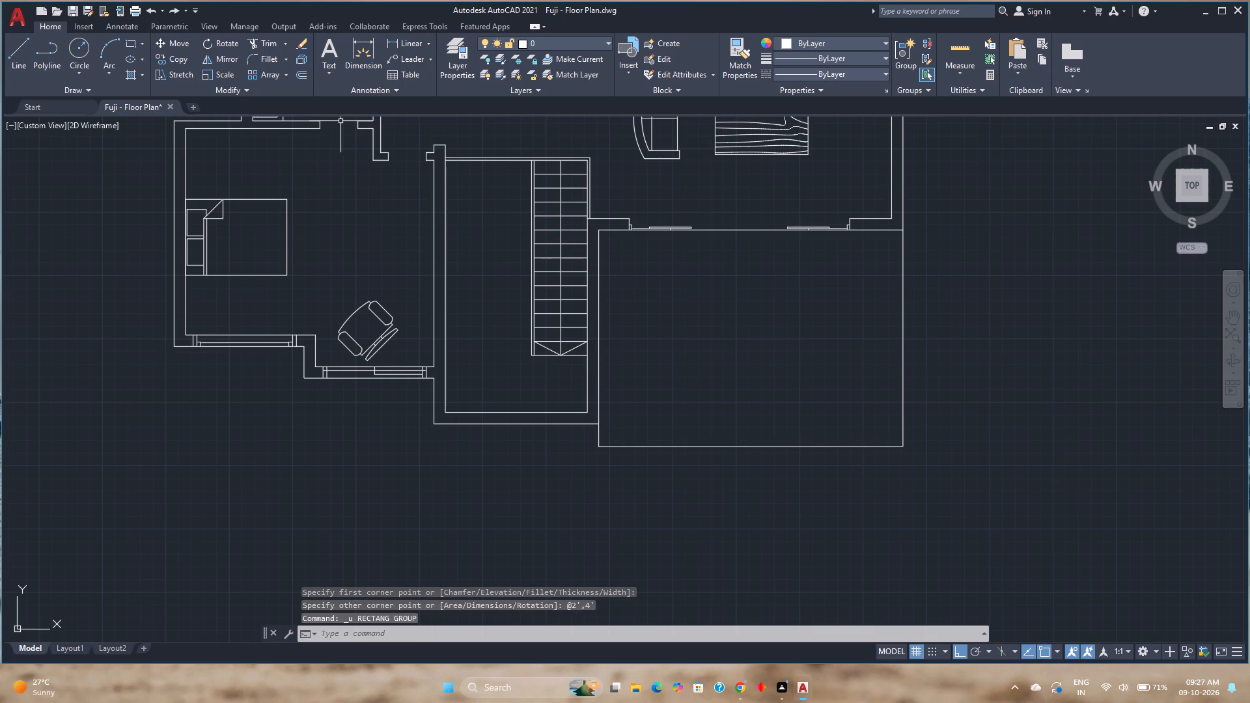
Draw a rectangle 1'6" wide by 4'6" high in the empty space southeast of the plan.
{"action": "left_click", "coordinate": [128, 42]}
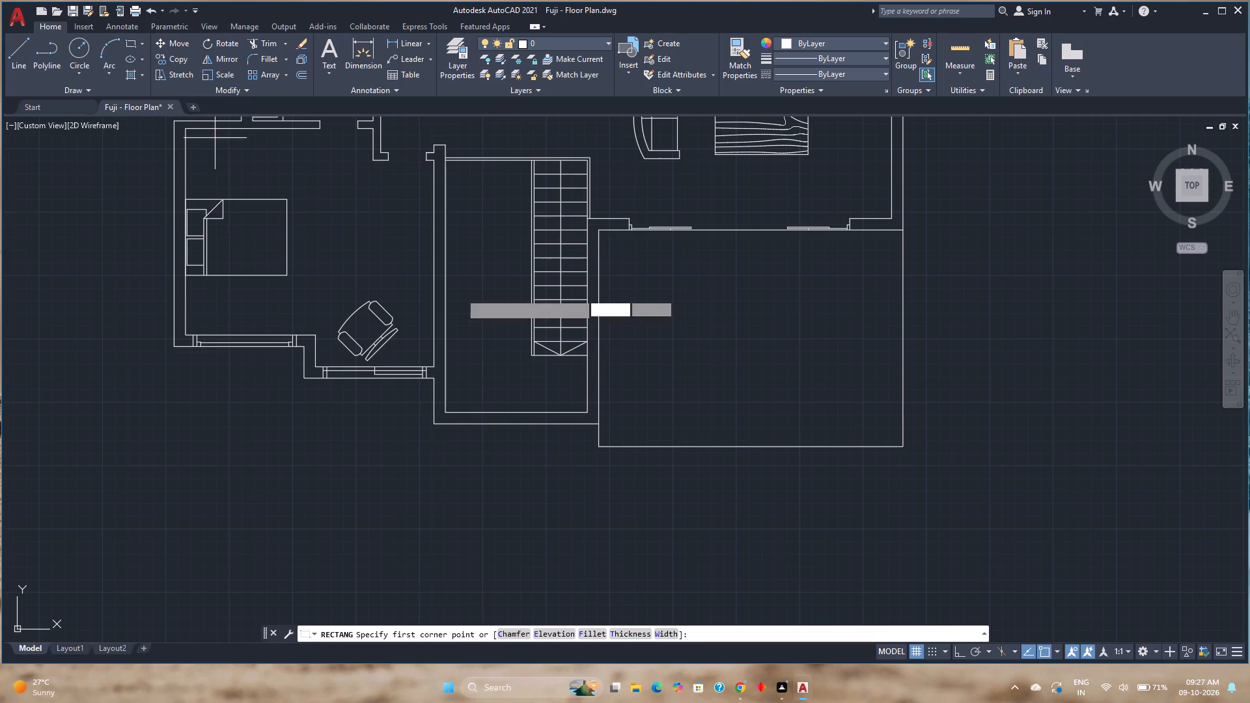
{"action": "left_click", "coordinate": [1014, 488]}
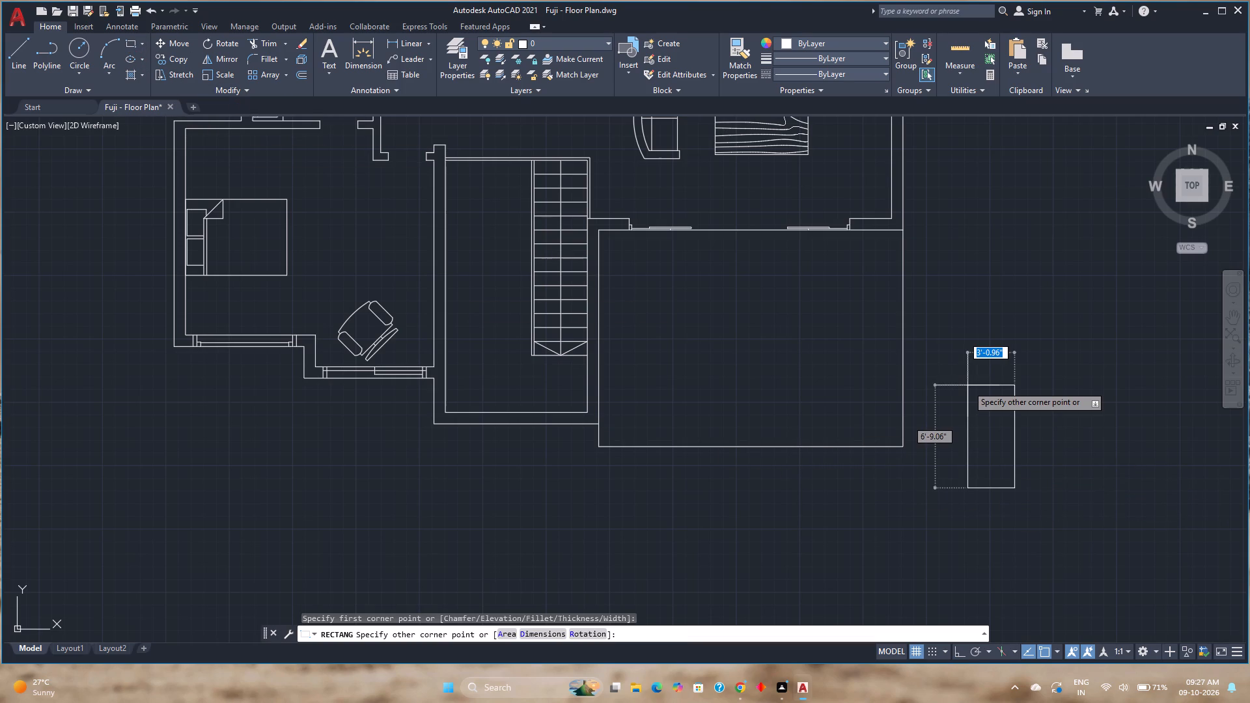
{"action": "type", "text": "1'6\""}
{"action": "key", "text": "comma"}
{"action": "type", "text": "4'6\""}
{"action": "key", "text": "Return"}
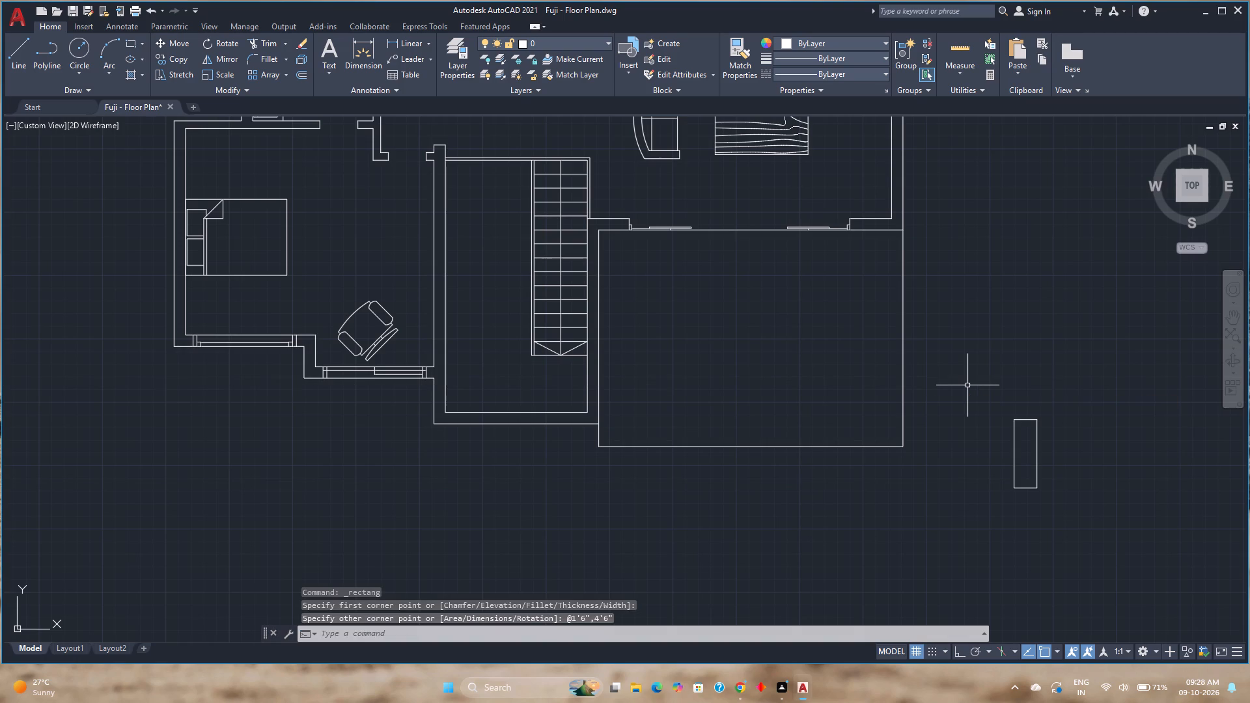
Draw a vertical line from the midpoint of the new rectangle's south edge northward, stopping short of its north edge.
{"action": "scroll", "coordinate": [1062, 513], "scroll_direction": "up", "scroll_amount": 4}
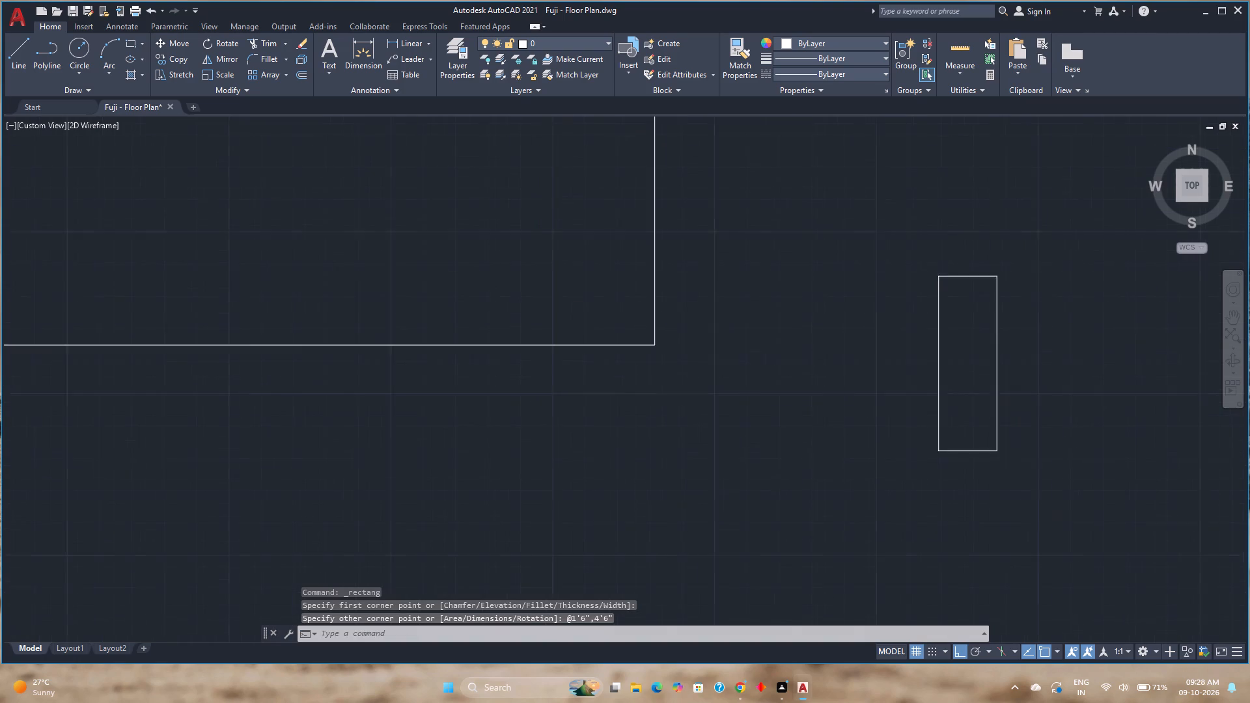
{"action": "scroll", "coordinate": [876, 384], "scroll_direction": "up", "scroll_amount": 1}
{"action": "middle_click_drag", "start_coordinate": [876, 384], "coordinate": [820, 445]}
{"action": "scroll", "coordinate": [820, 442], "scroll_direction": "down", "scroll_amount": 1}
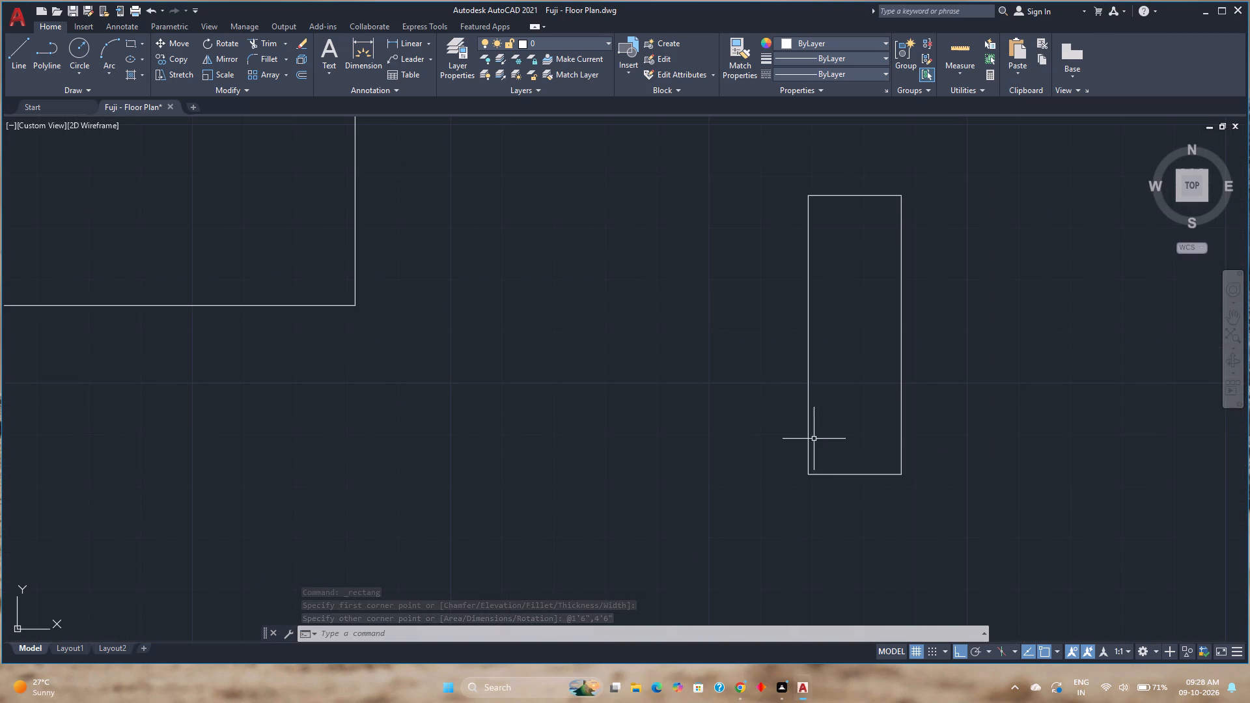
{"action": "left_click", "coordinate": [20, 63]}
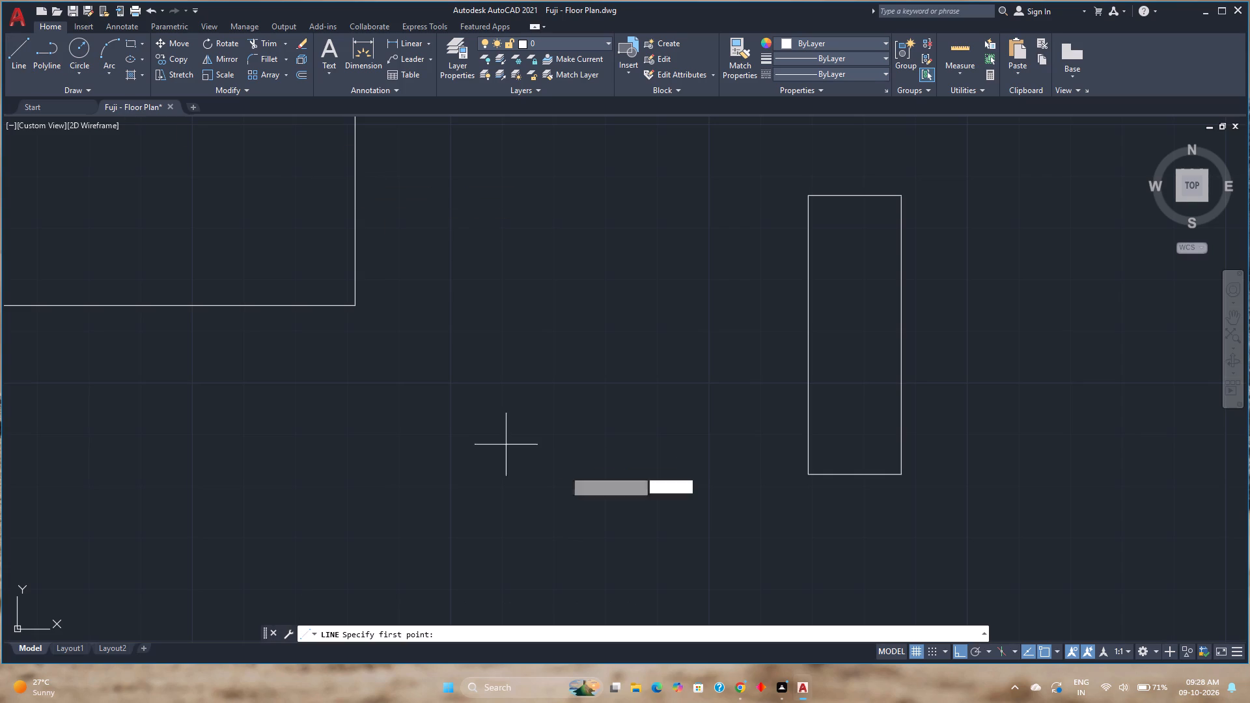
{"action": "left_click", "coordinate": [857, 475]}
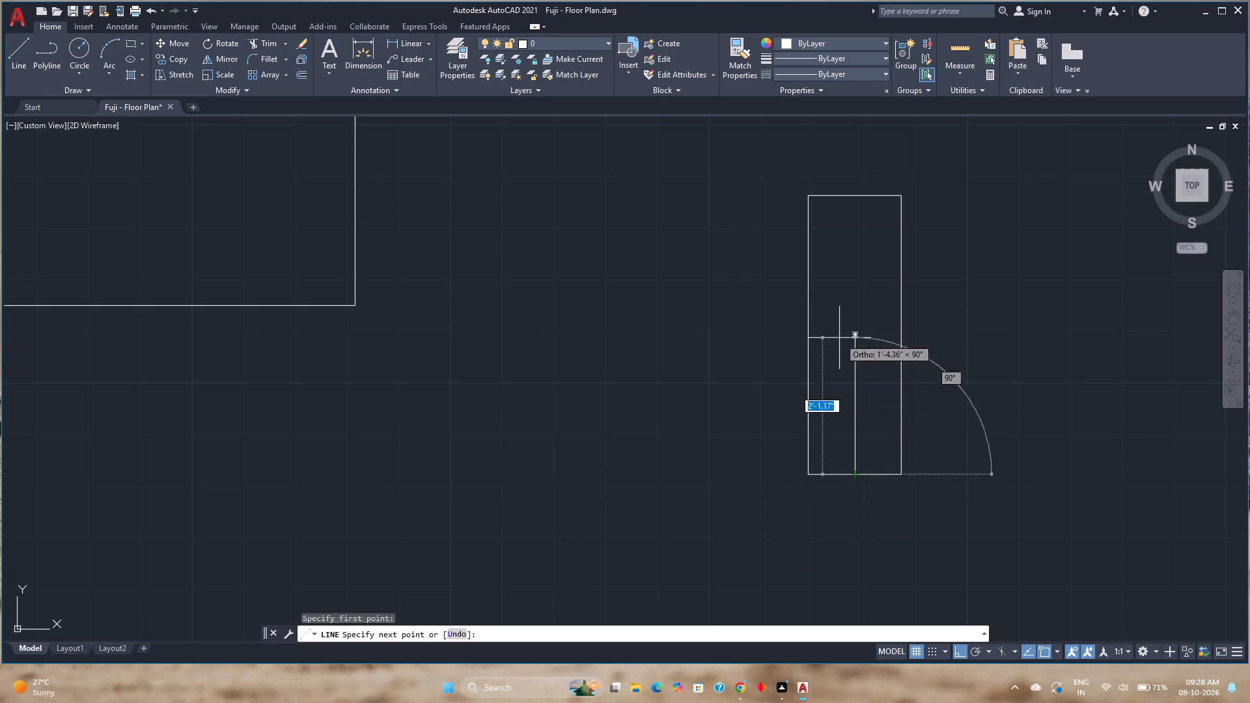
{"action": "left_click", "coordinate": [857, 254]}
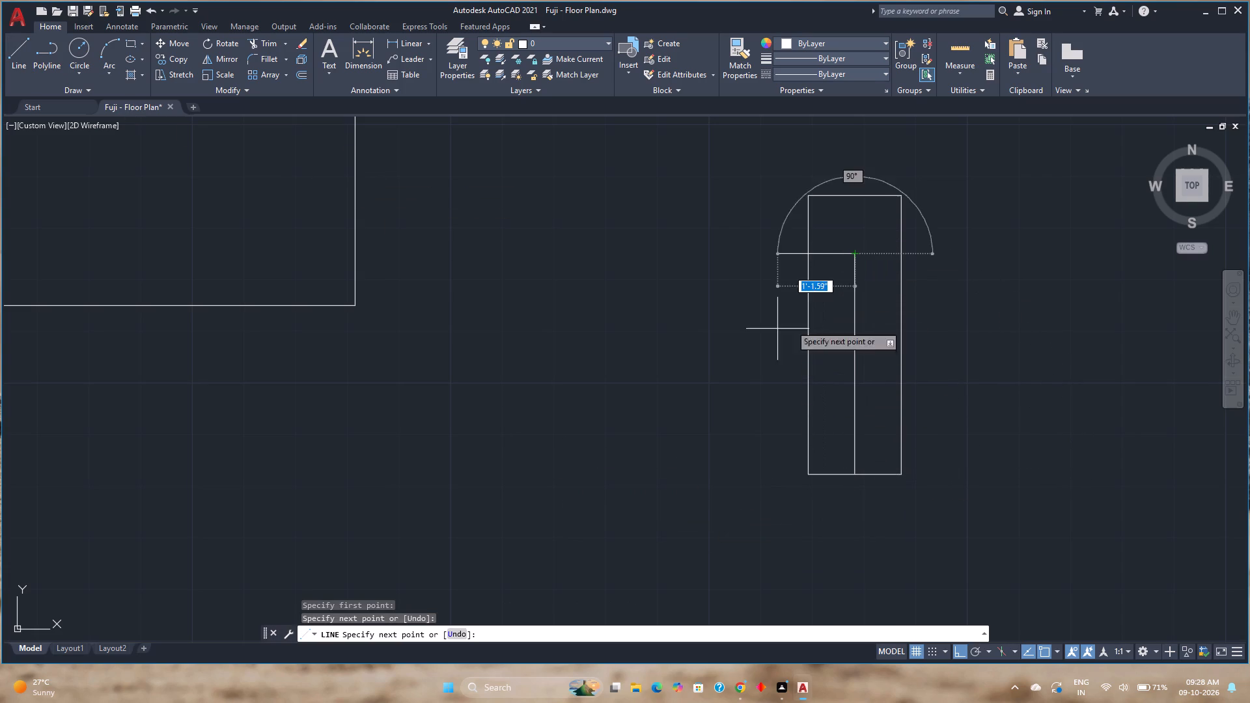
{"action": "key", "text": "Escape"}
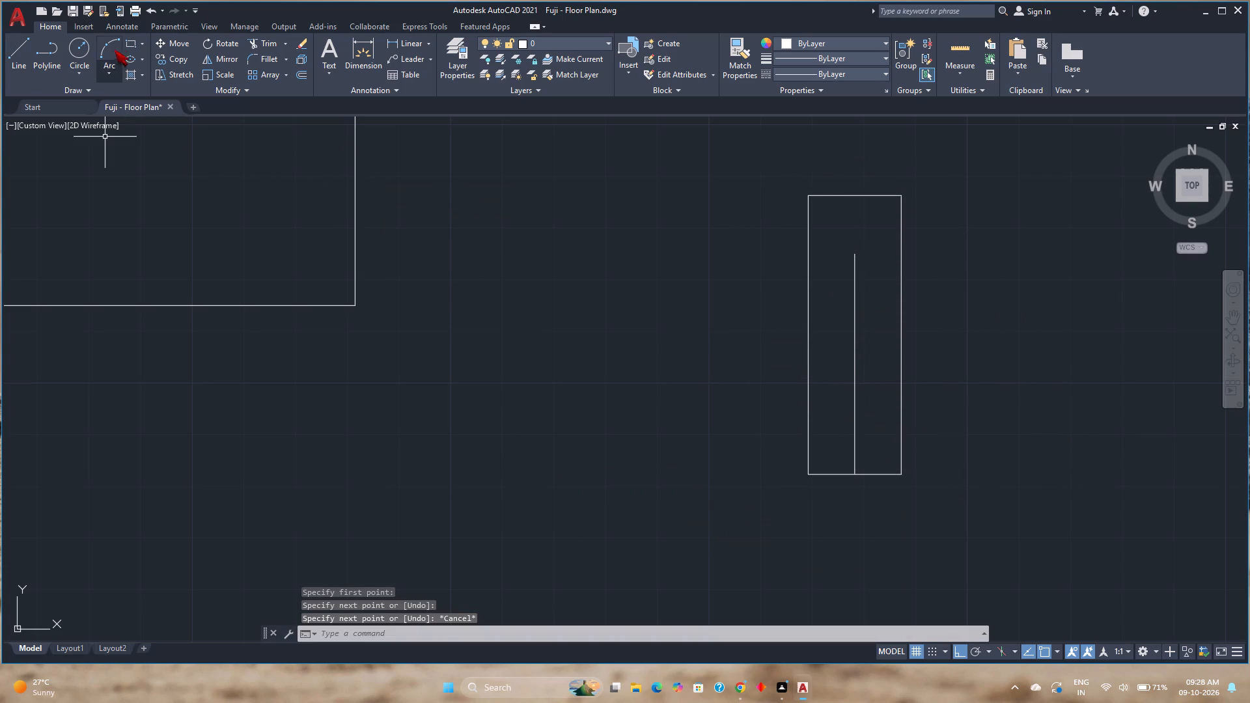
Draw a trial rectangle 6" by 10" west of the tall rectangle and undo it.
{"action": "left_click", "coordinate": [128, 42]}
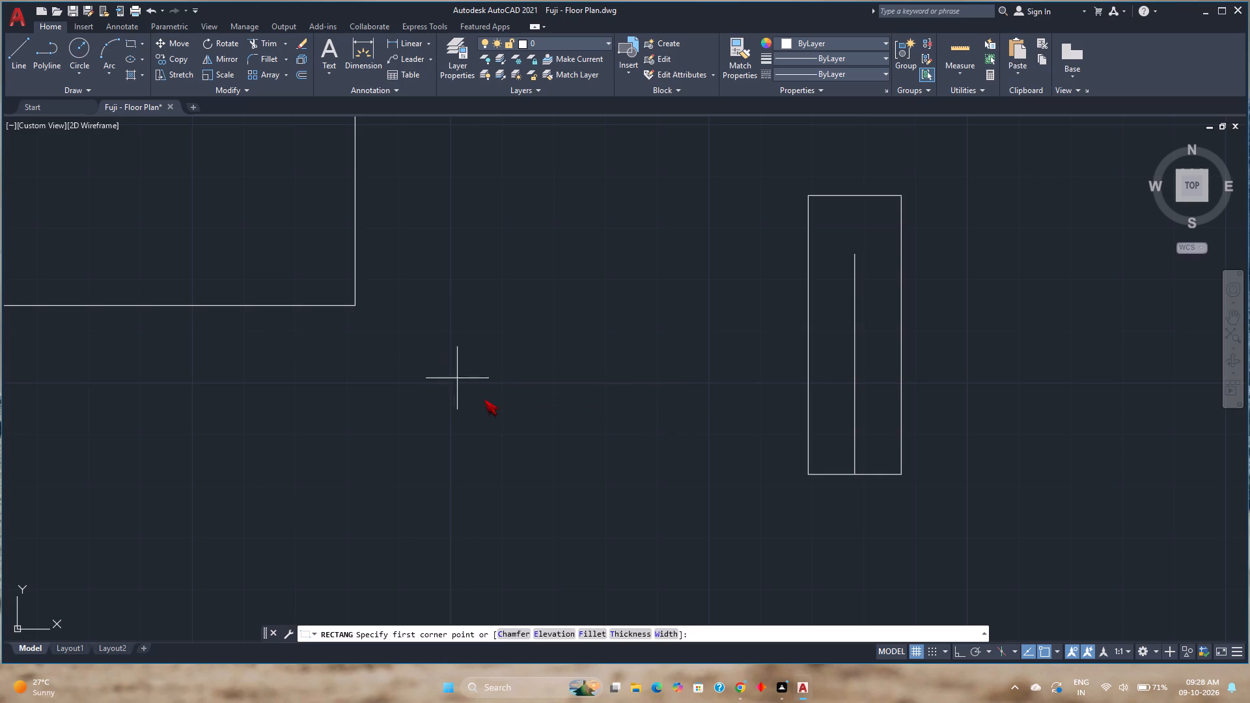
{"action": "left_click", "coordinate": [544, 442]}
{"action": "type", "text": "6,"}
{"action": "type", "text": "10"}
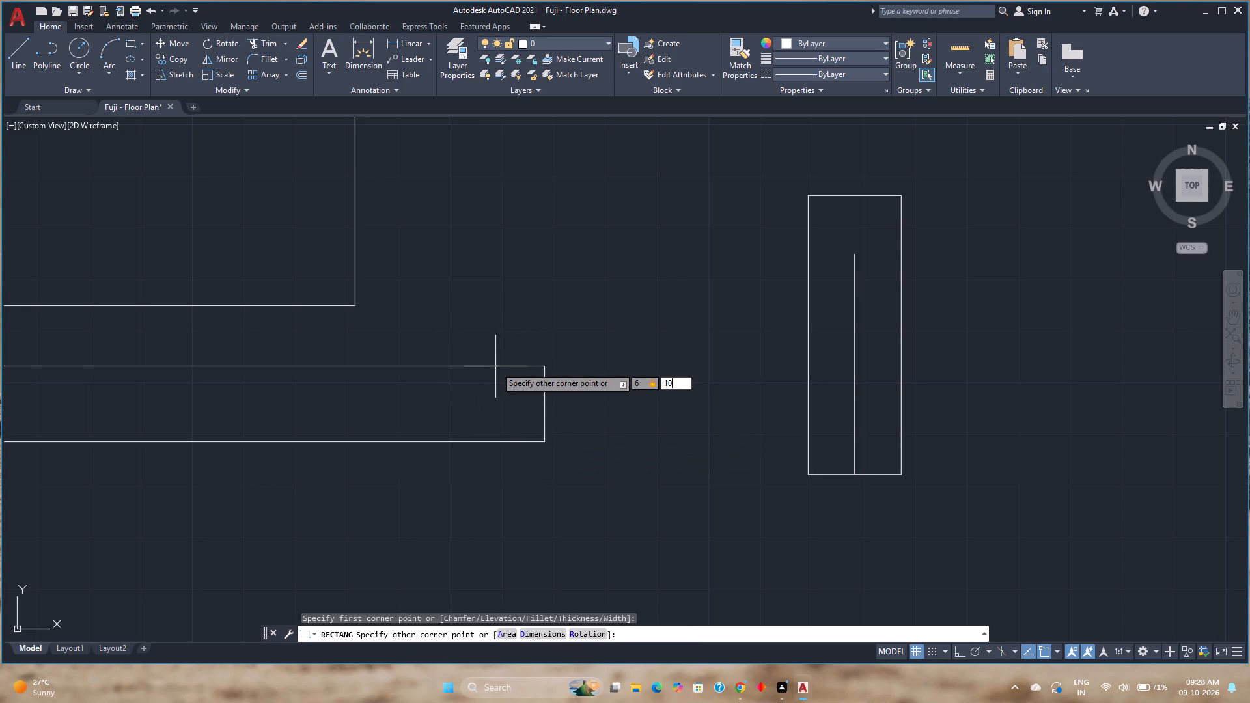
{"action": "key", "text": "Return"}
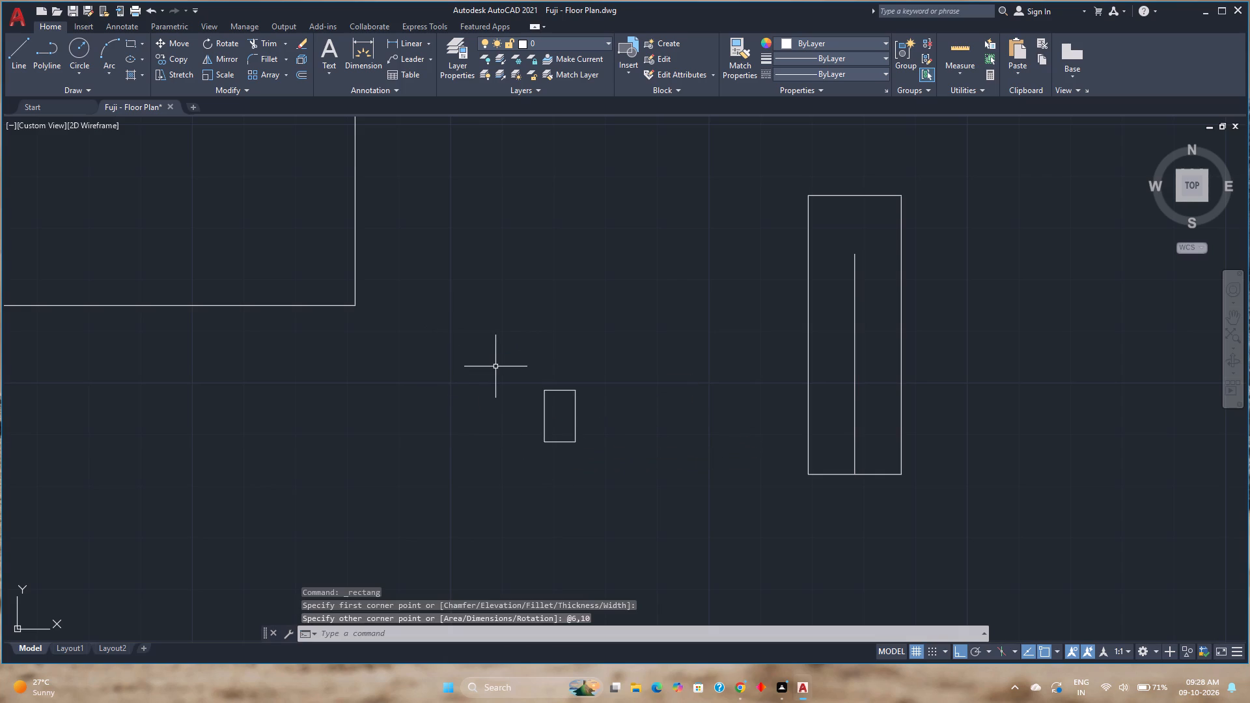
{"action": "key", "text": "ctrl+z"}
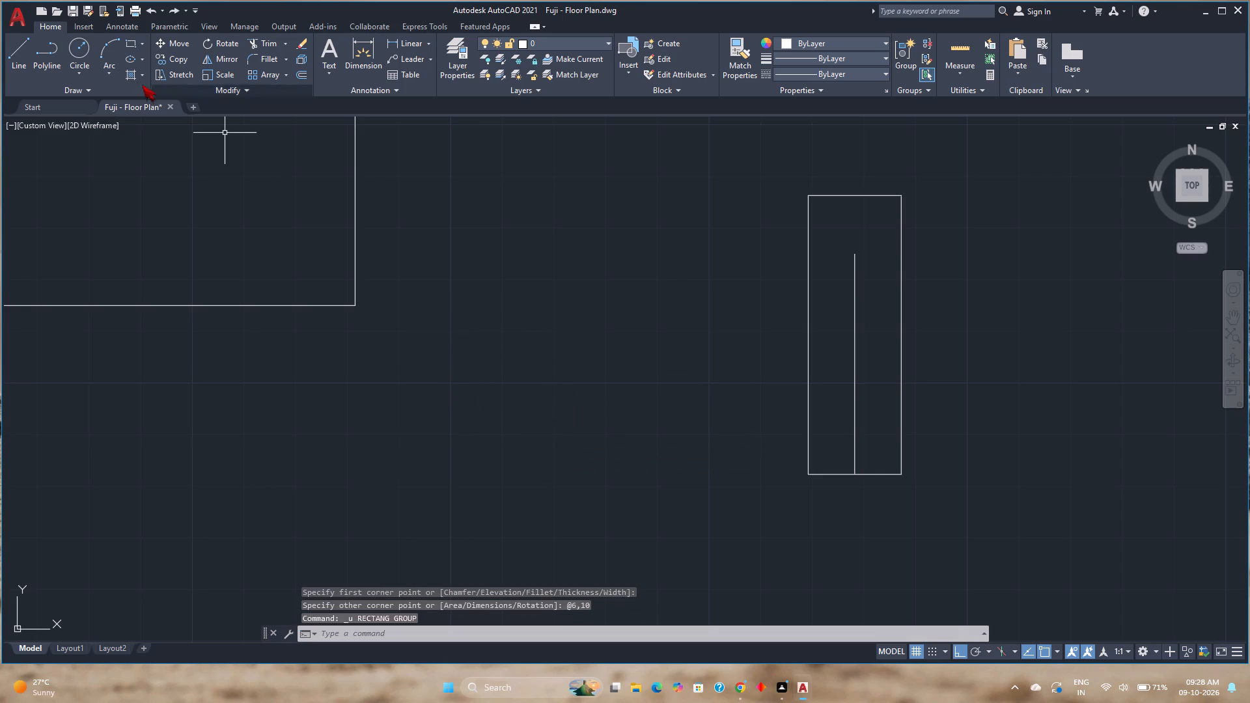
Draw a rectangle 4" wide by 6" high in the empty space west of the tall rectangle.
{"action": "left_click", "coordinate": [129, 41]}
{"action": "left_click", "coordinate": [570, 491]}
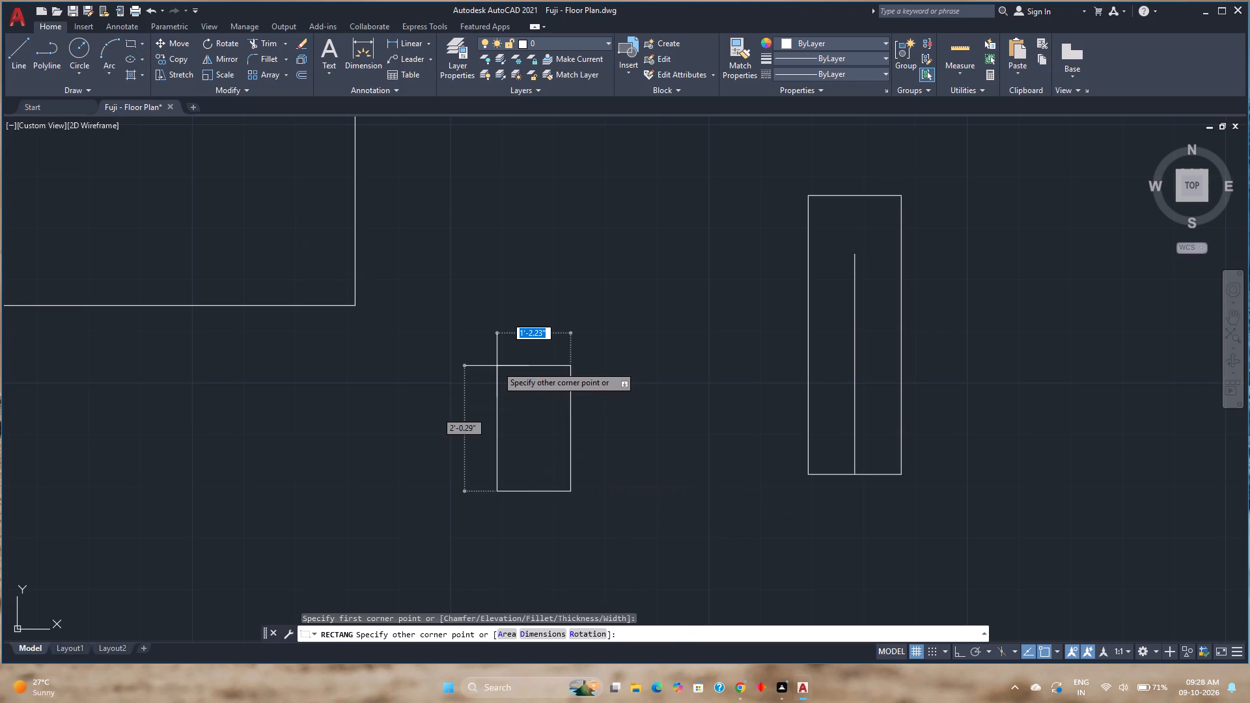
{"action": "key", "text": "4"}
{"action": "key", "text": "comma"}
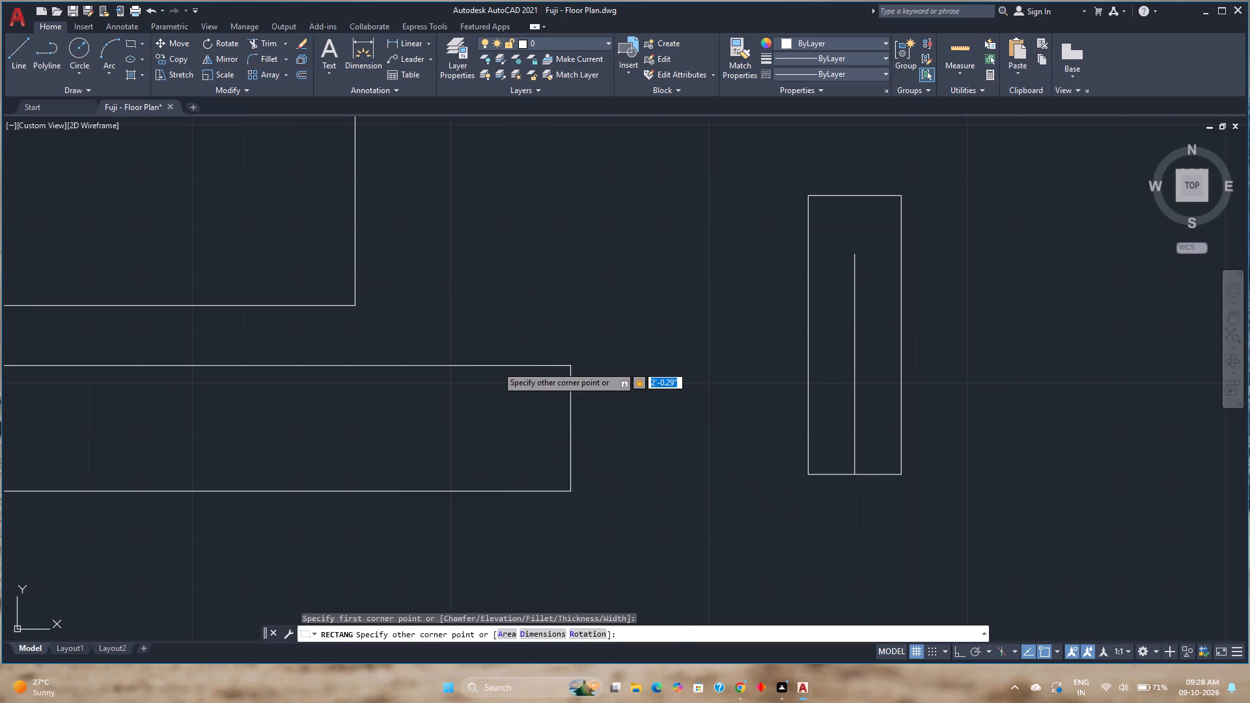
{"action": "key", "text": "6"}
{"action": "key", "text": "Return"}
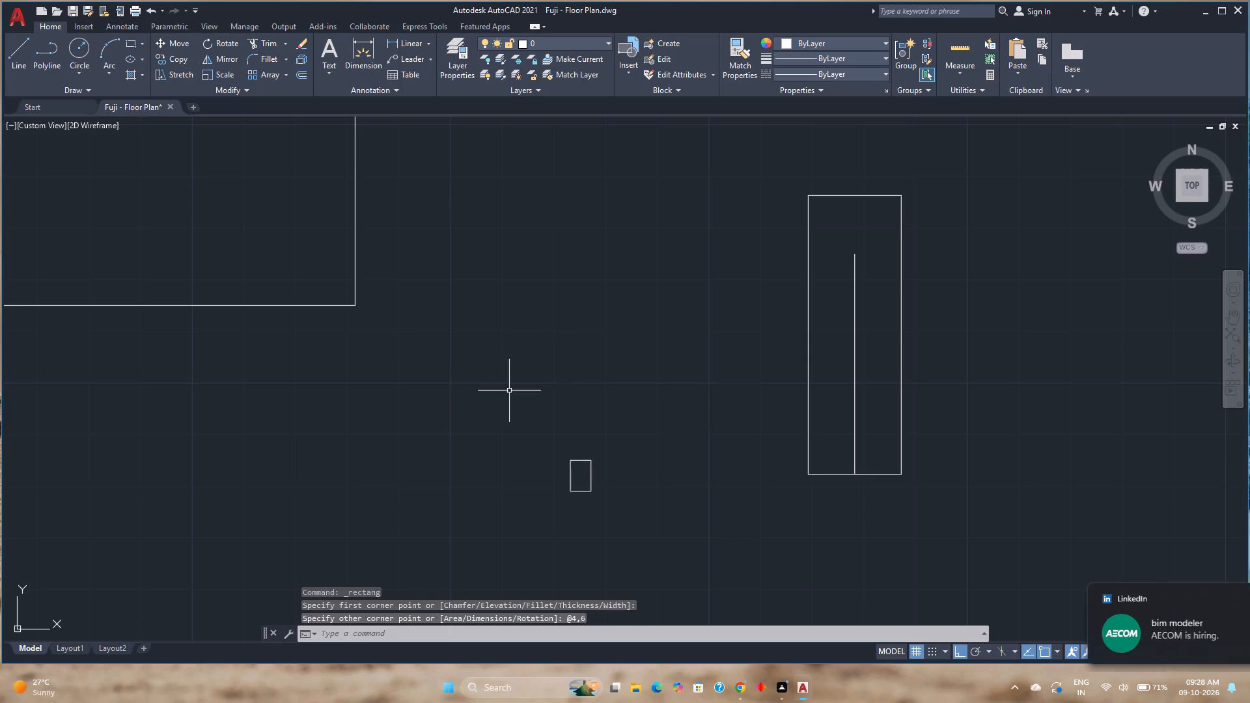
Move the small rectangle by its bottom midpoint to midway between the tall rectangle's southwest corner and the centre line's south end.
{"action": "left_click", "coordinate": [587, 460]}
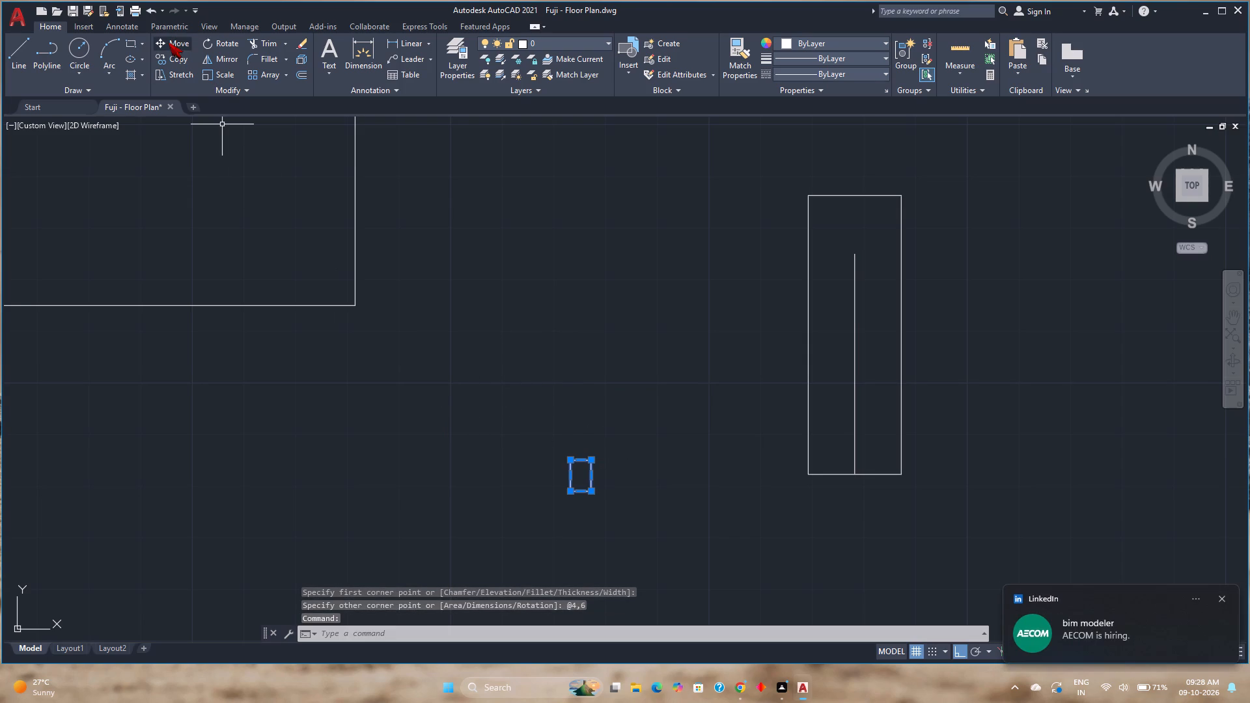
{"action": "left_click", "coordinate": [169, 42]}
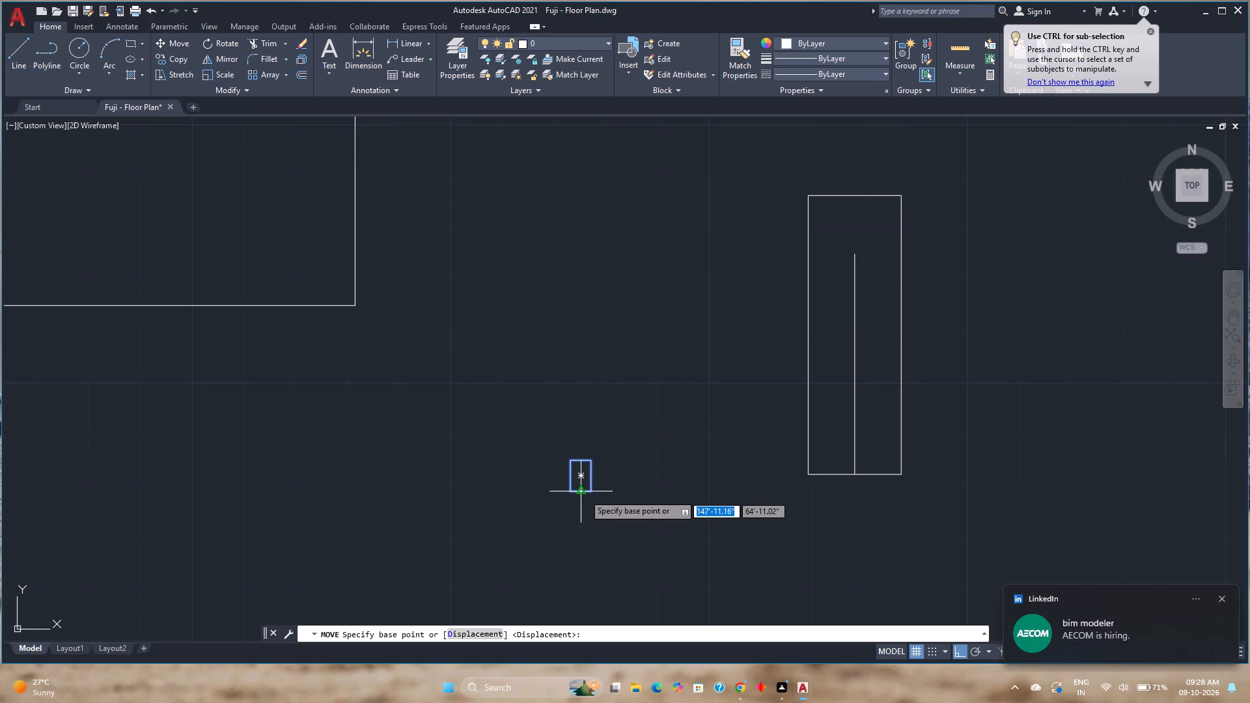
{"action": "left_click", "coordinate": [584, 494]}
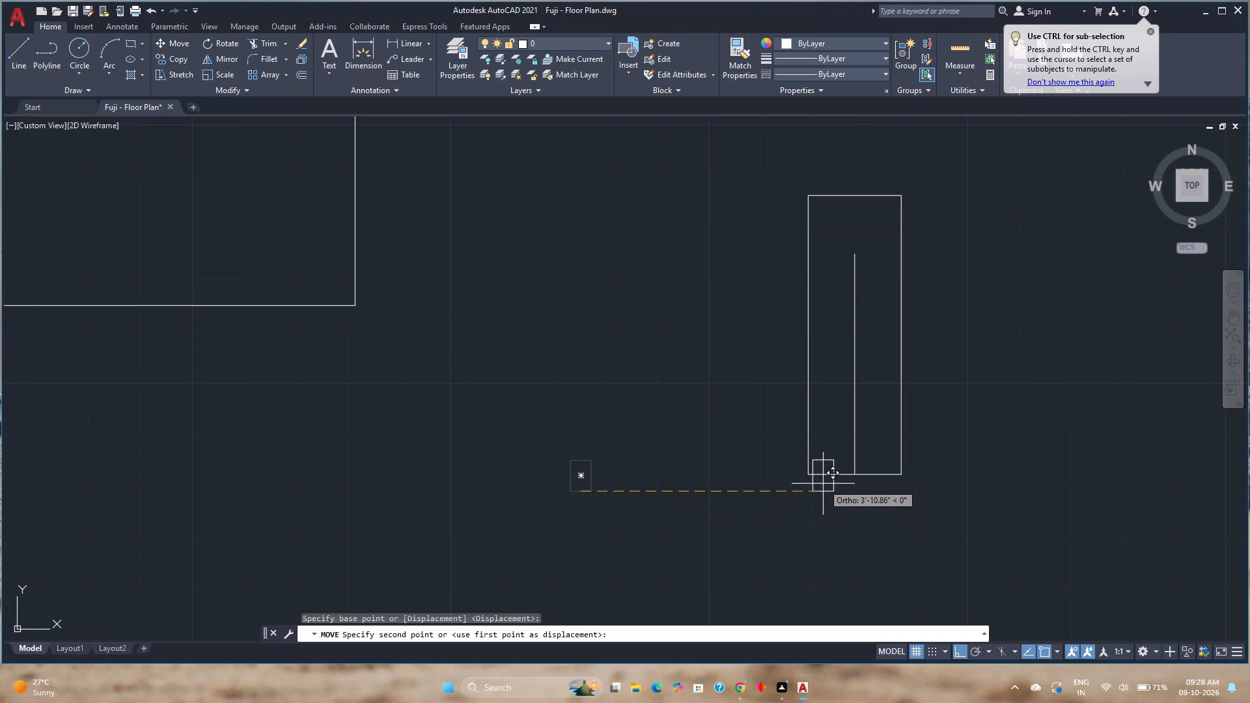
{"action": "type", "text": "m2"}
{"action": "key", "text": "p"}
{"action": "key", "text": "Return"}
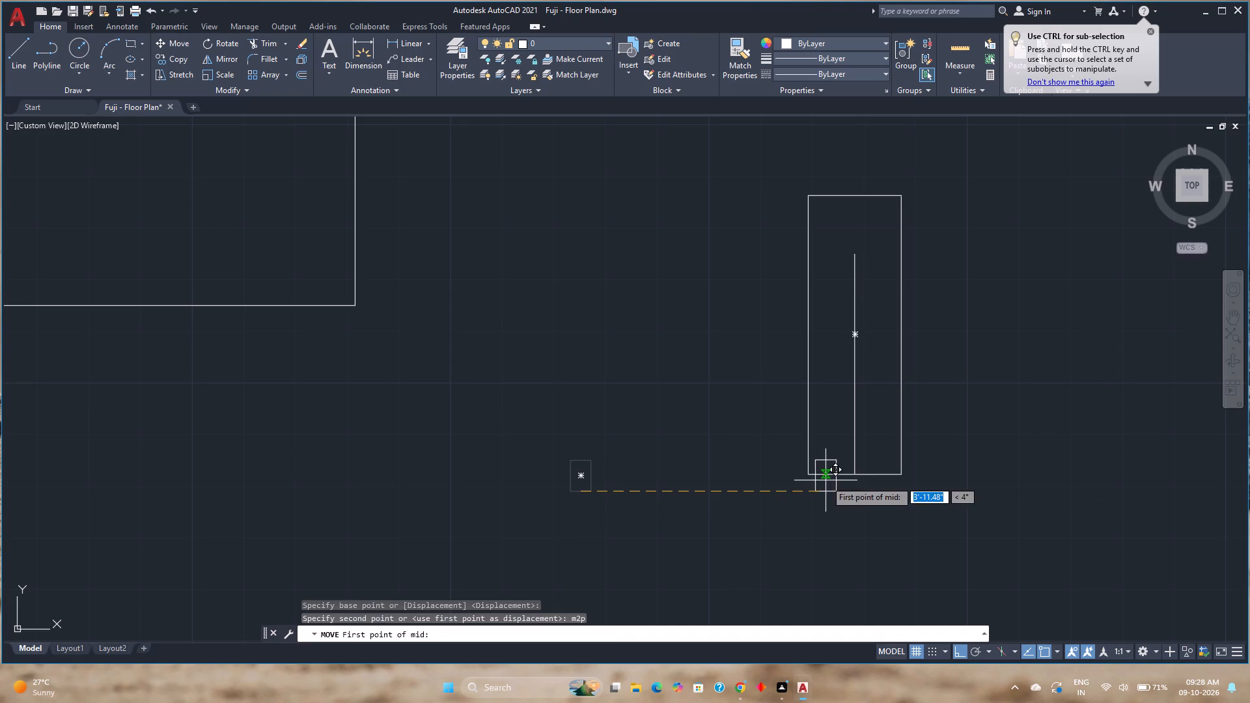
{"action": "left_click", "coordinate": [811, 479]}
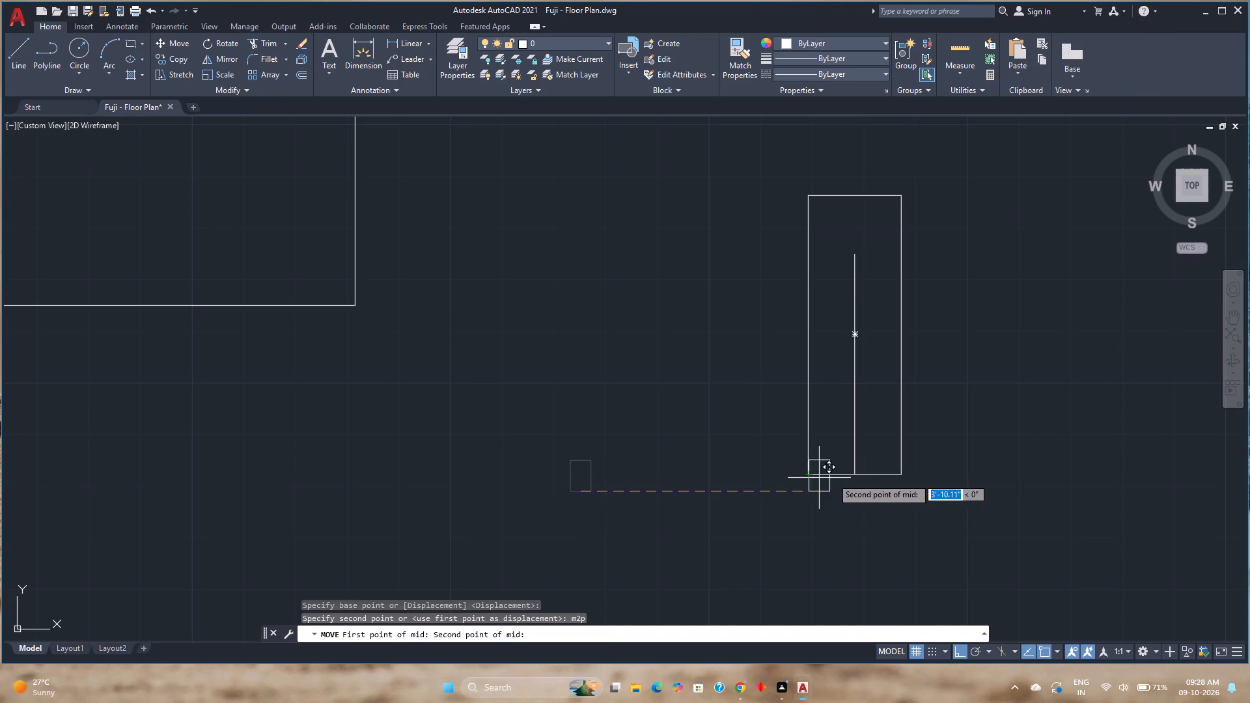
{"action": "left_click", "coordinate": [852, 476]}
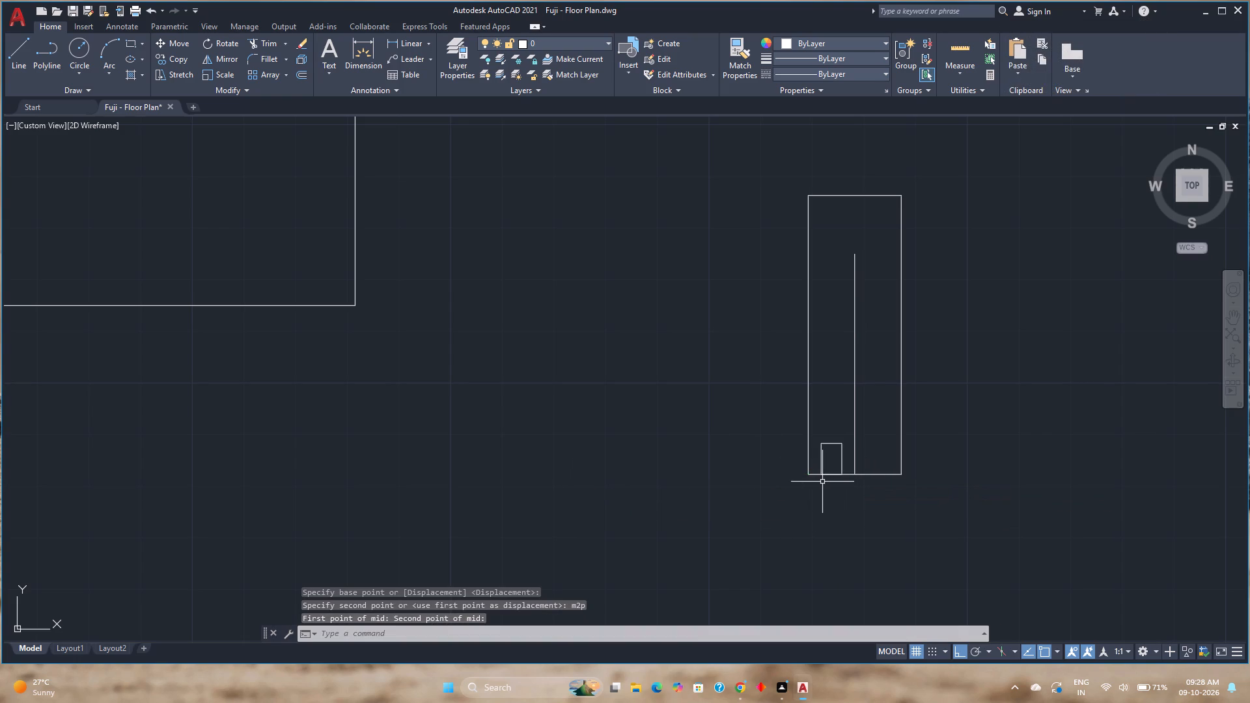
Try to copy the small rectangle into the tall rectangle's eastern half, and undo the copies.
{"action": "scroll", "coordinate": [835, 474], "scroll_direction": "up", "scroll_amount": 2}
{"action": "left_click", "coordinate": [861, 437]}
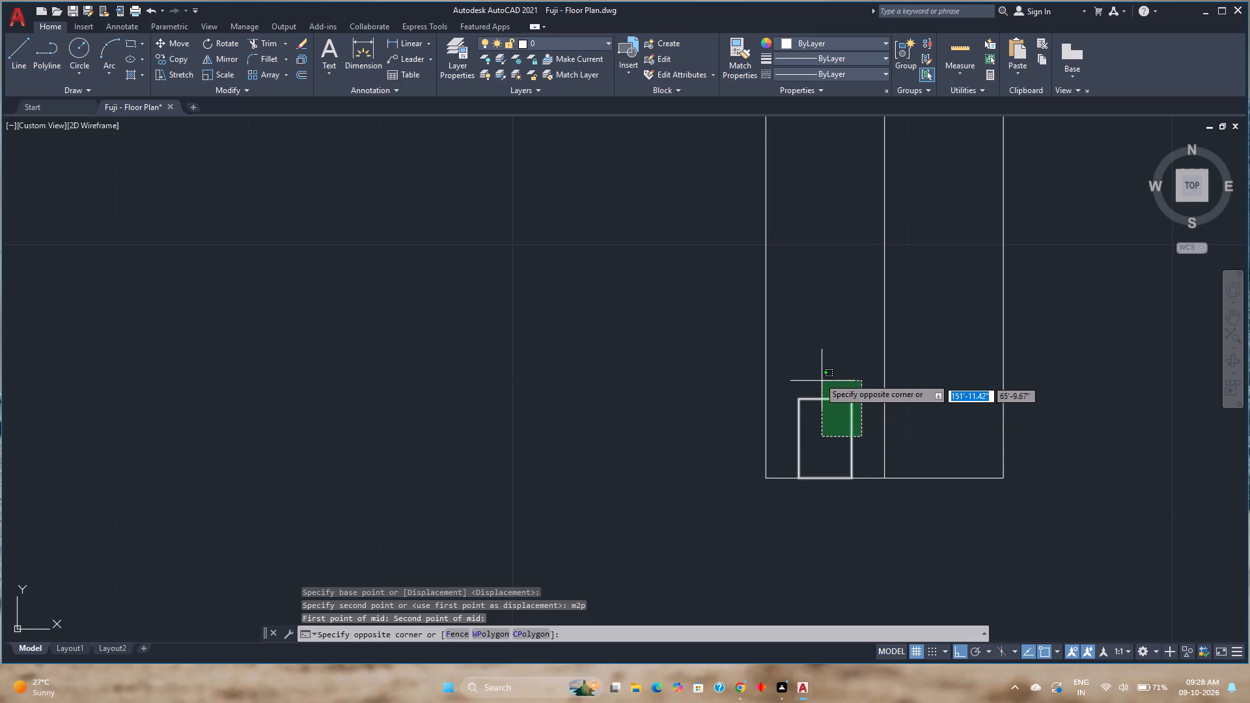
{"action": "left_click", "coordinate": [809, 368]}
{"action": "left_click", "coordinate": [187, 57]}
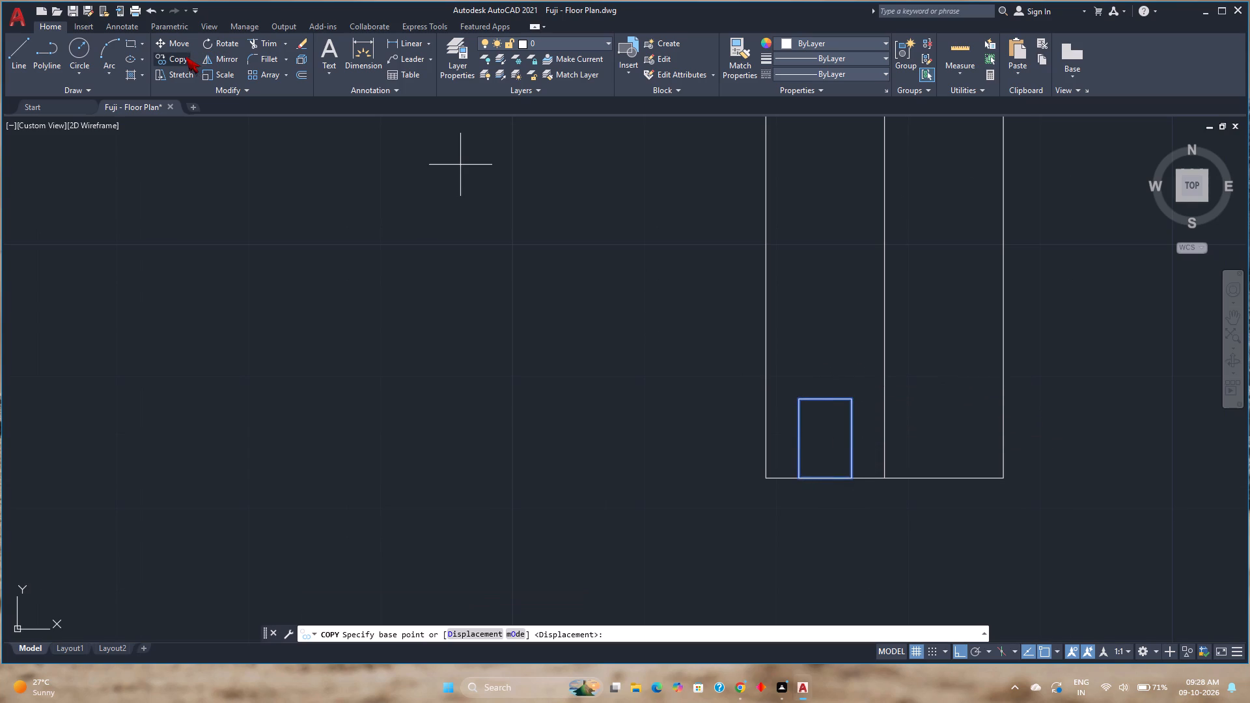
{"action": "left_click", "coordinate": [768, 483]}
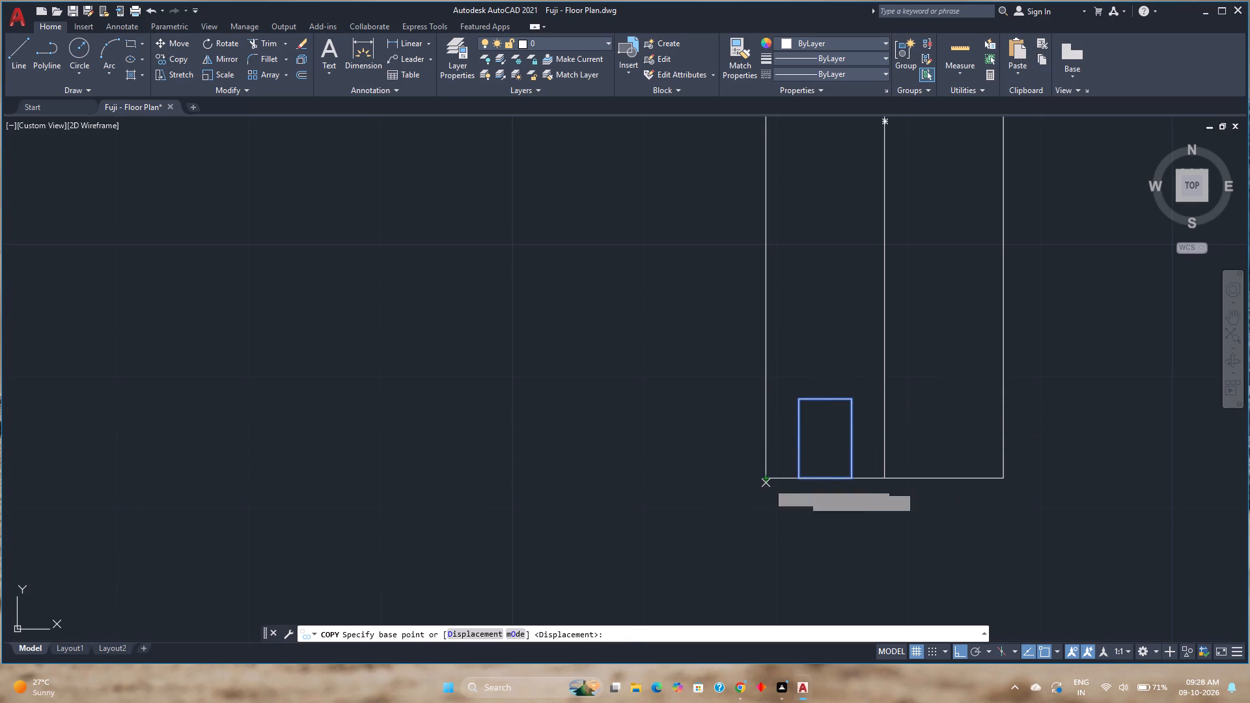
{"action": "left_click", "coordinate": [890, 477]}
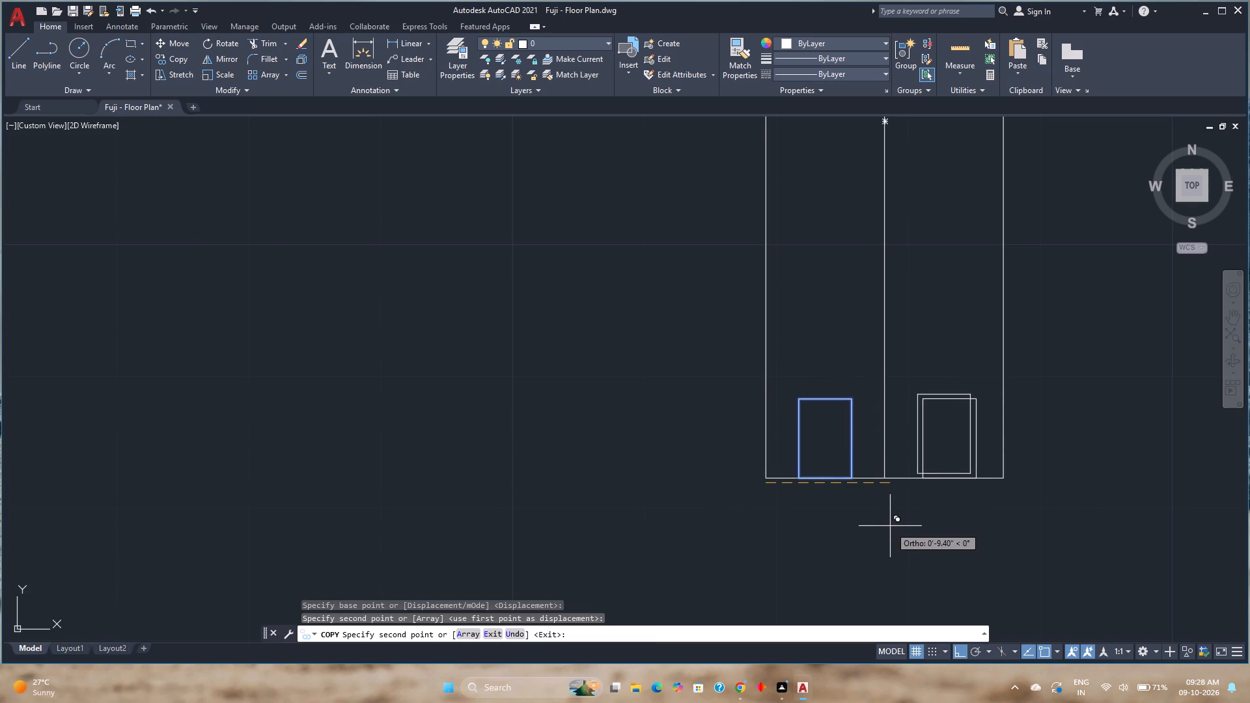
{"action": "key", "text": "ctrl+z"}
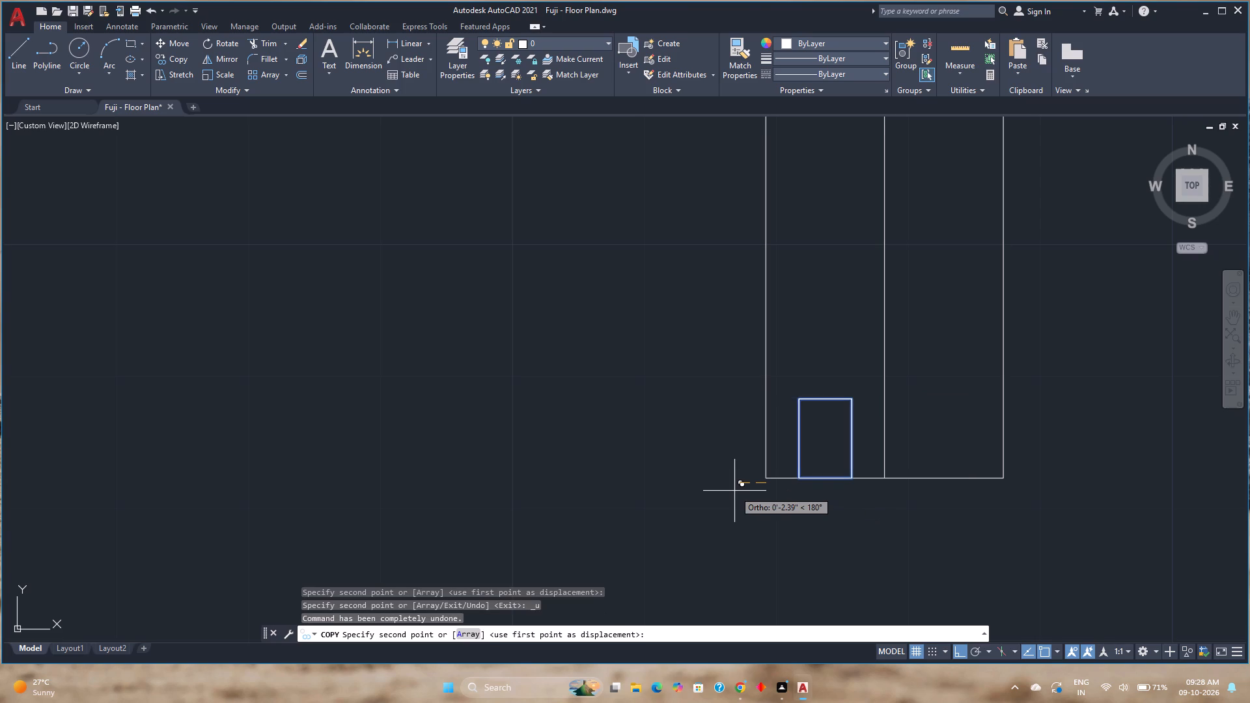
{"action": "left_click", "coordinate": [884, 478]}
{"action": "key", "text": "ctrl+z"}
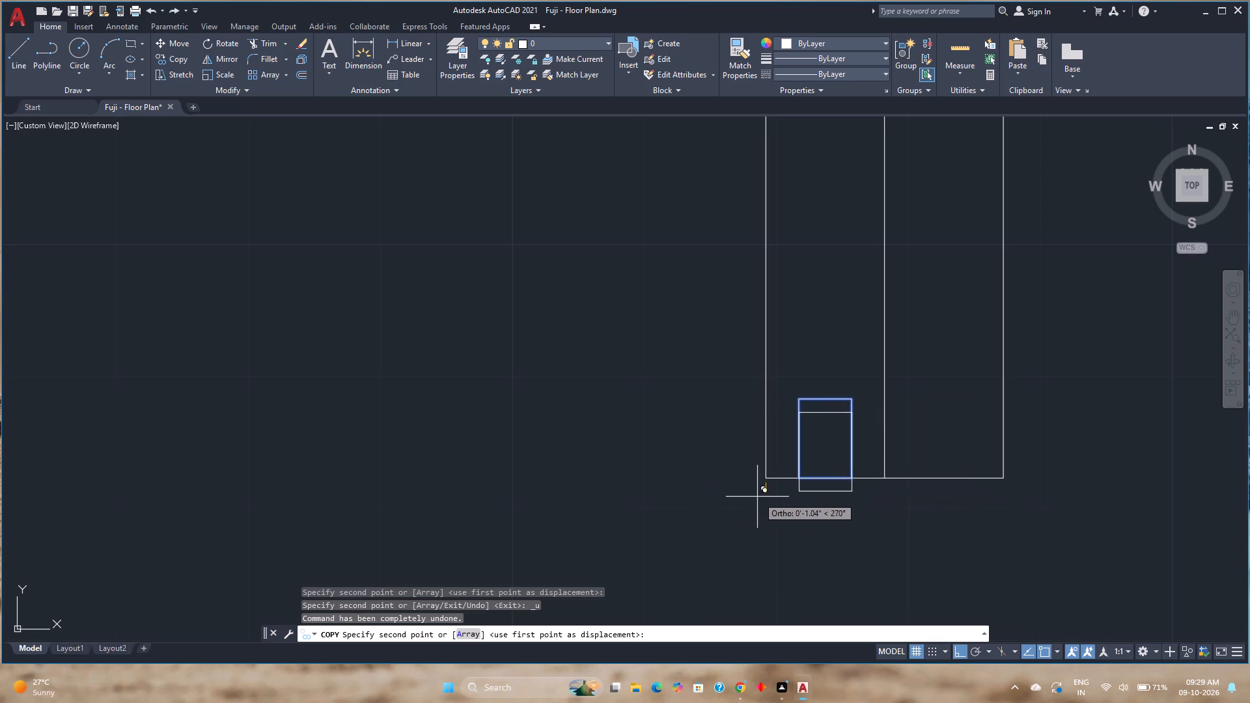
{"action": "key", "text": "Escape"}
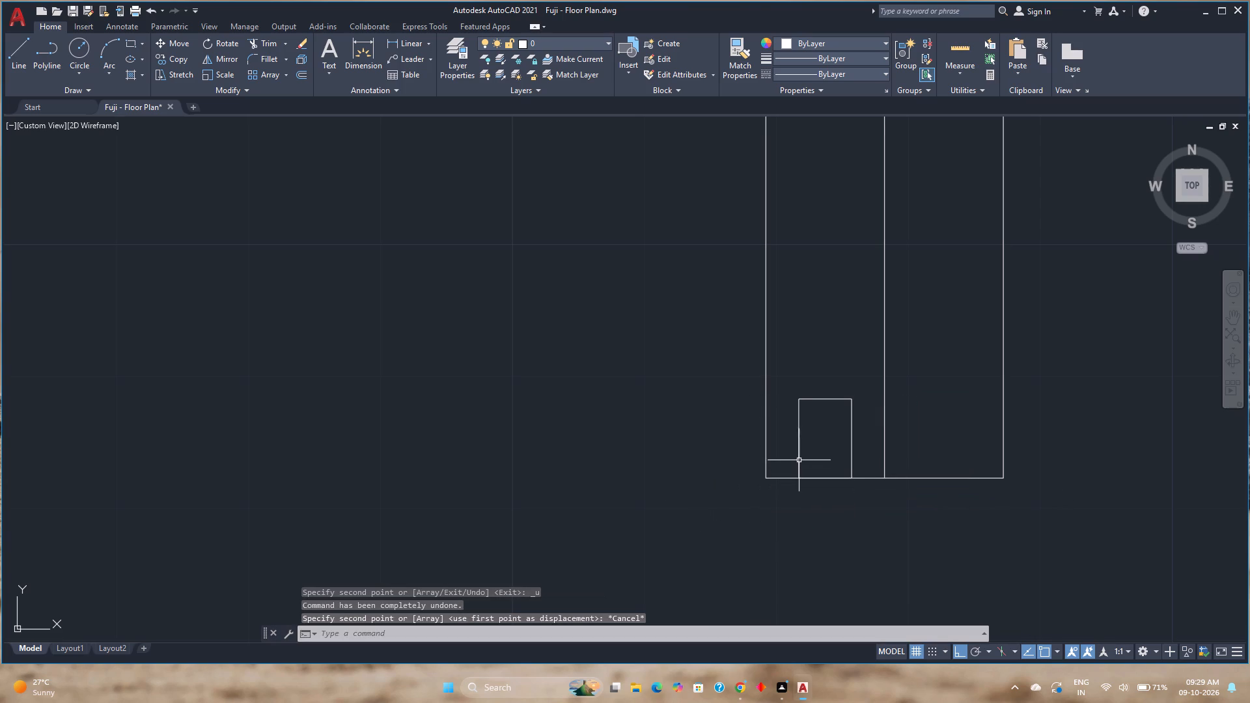
Copy the small rectangle into the eastern half, from the tall rectangle's southwest corner to the centre line's south end.
{"action": "left_click", "coordinate": [799, 460]}
{"action": "left_click", "coordinate": [174, 59]}
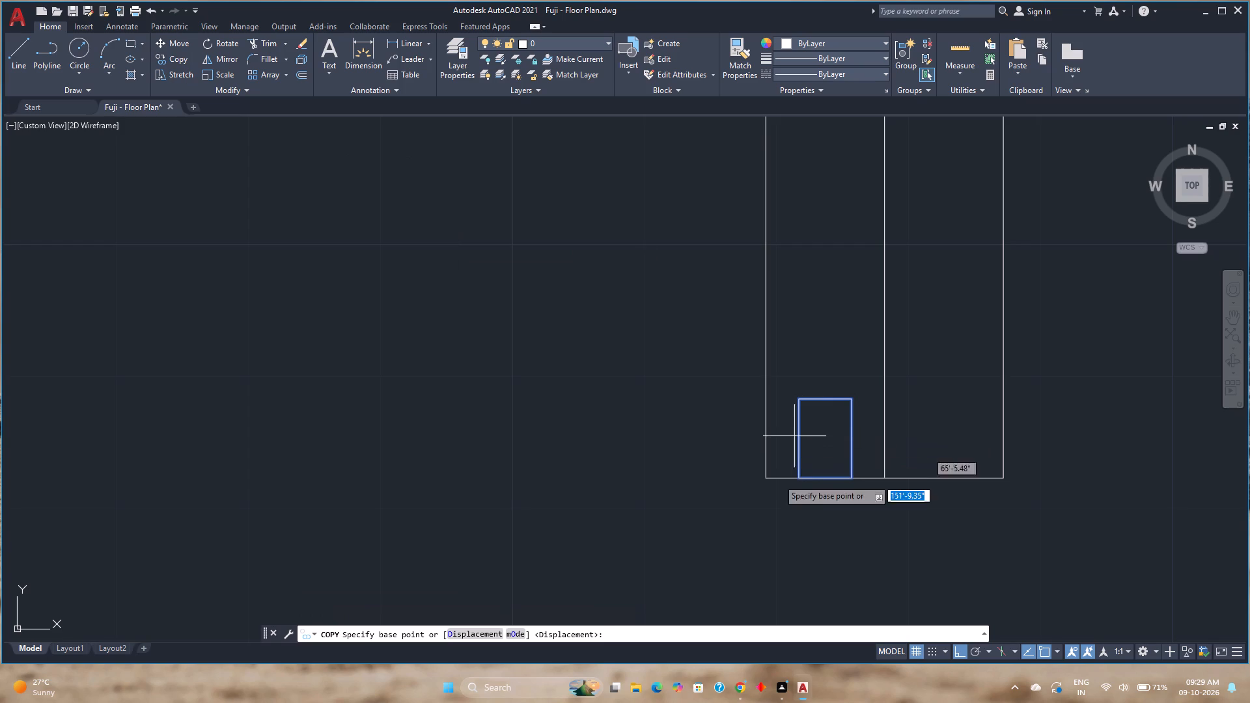
{"action": "scroll", "coordinate": [805, 527], "scroll_direction": "up", "scroll_amount": 3}
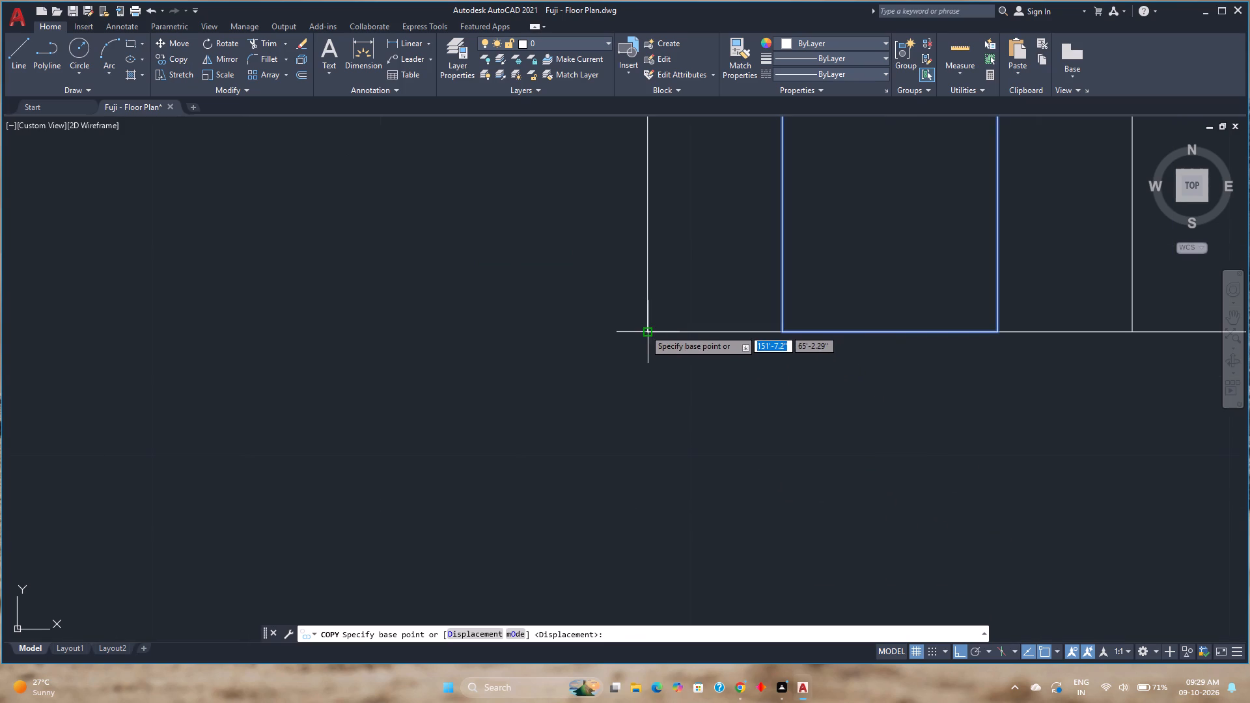
{"action": "left_click", "coordinate": [645, 329]}
{"action": "scroll", "coordinate": [762, 352], "scroll_direction": "down", "scroll_amount": 1}
{"action": "middle_click_drag", "start_coordinate": [762, 352], "coordinate": [522, 475]}
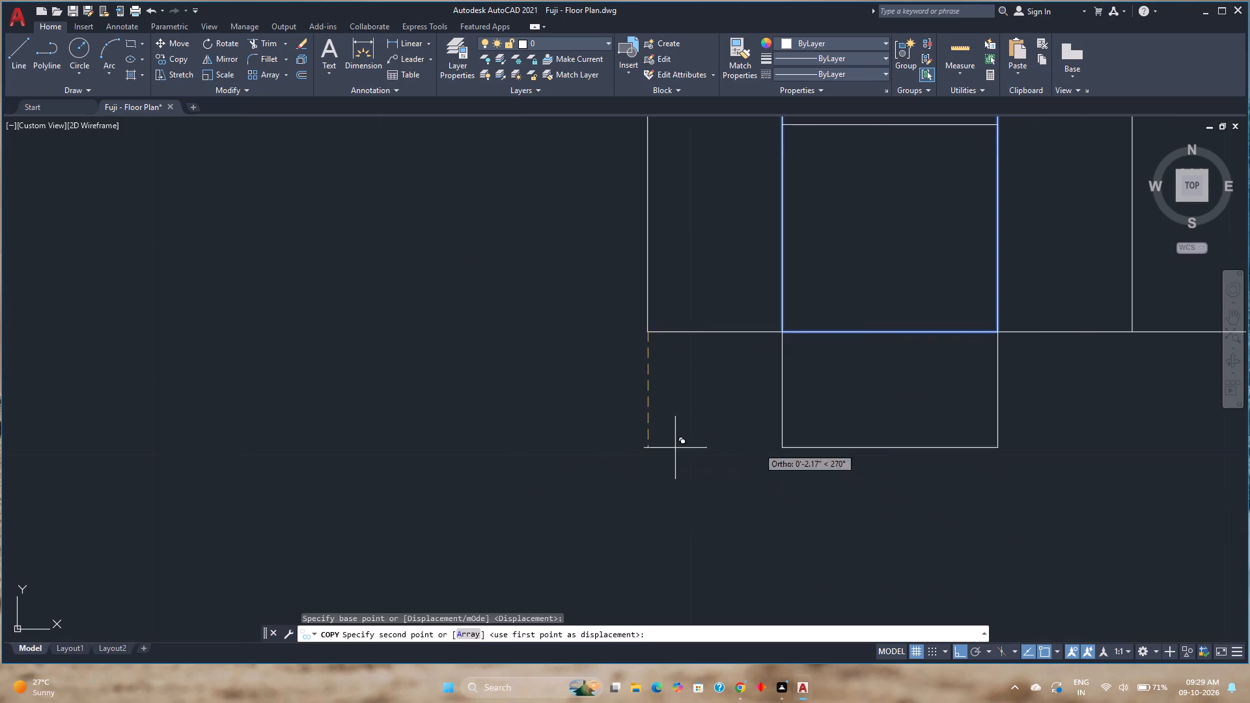
{"action": "scroll", "coordinate": [912, 452], "scroll_direction": "down", "scroll_amount": 4}
{"action": "middle_click_drag", "start_coordinate": [912, 452], "coordinate": [641, 471]}
{"action": "scroll", "coordinate": [673, 463], "scroll_direction": "up", "scroll_amount": 2}
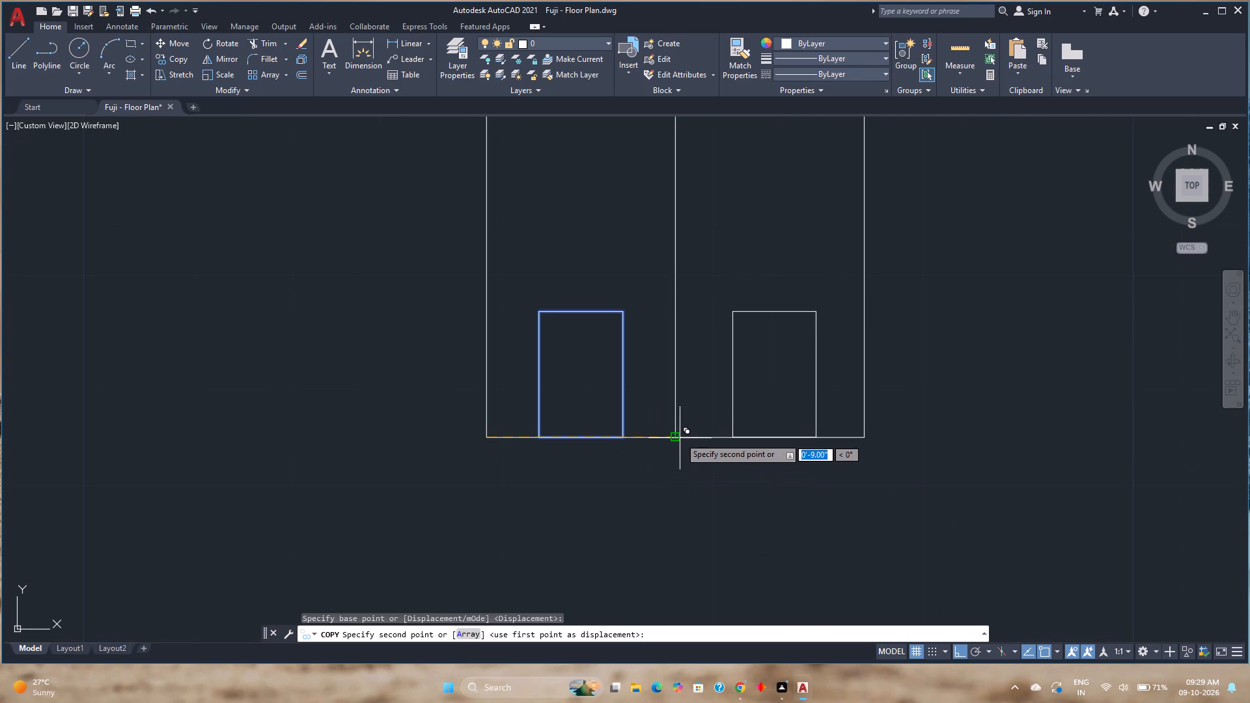
{"action": "left_click", "coordinate": [677, 435]}
{"action": "key", "text": "Escape"}
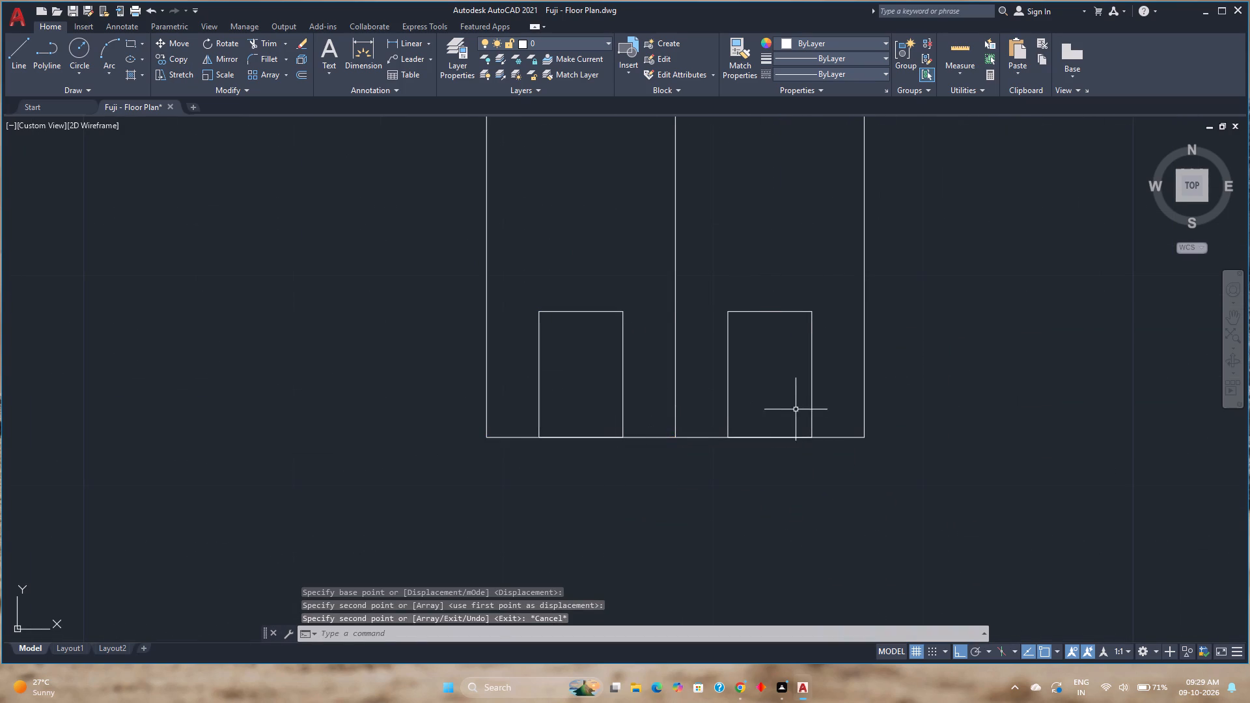
Move both small rectangles 7" north inside the tall rectangle.
{"action": "left_click", "coordinate": [821, 394]}
{"action": "left_click", "coordinate": [723, 338]}
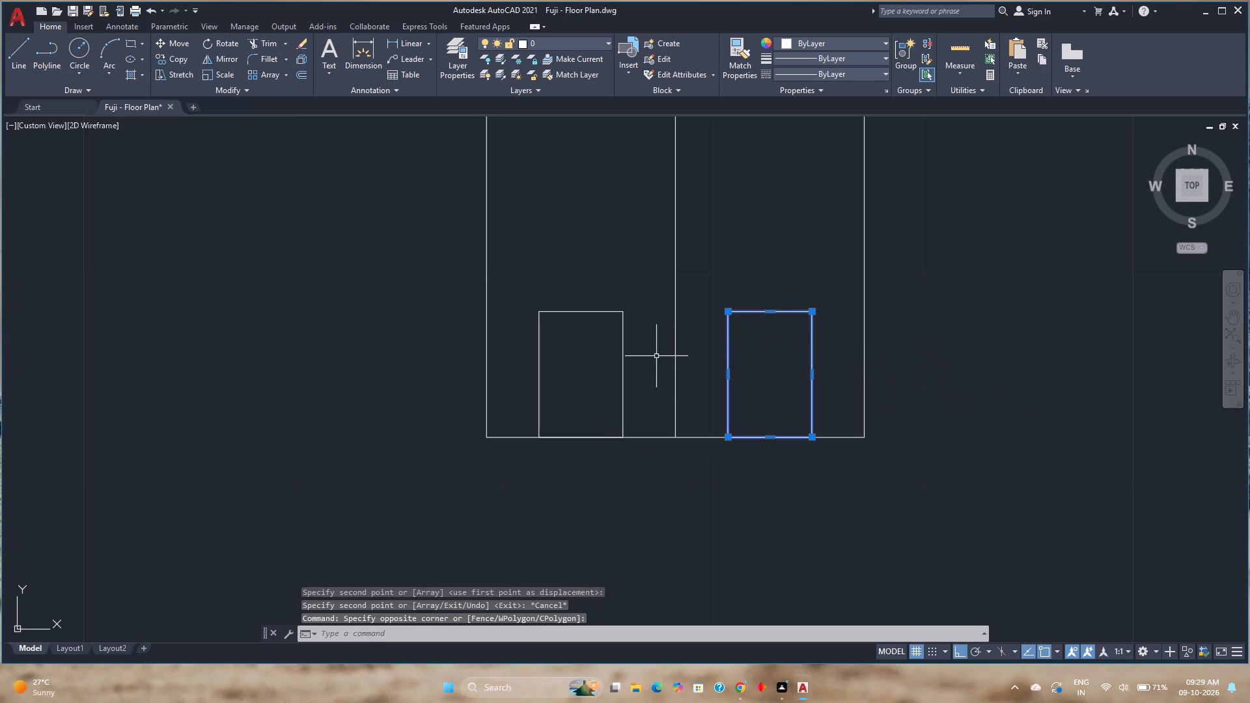
{"action": "left_click", "coordinate": [651, 359]}
{"action": "left_click", "coordinate": [551, 283]}
{"action": "scroll", "coordinate": [551, 283], "scroll_direction": "down", "scroll_amount": 1}
{"action": "middle_click_drag", "start_coordinate": [551, 283], "coordinate": [557, 364]}
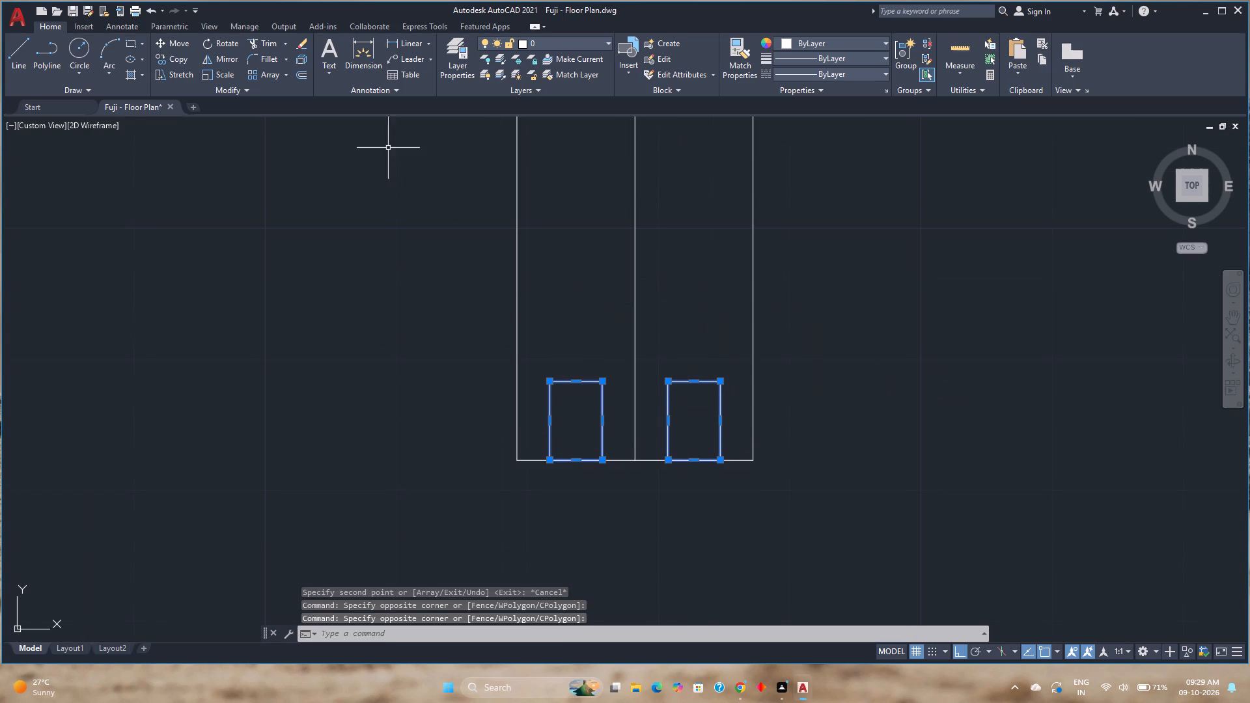
{"action": "left_click", "coordinate": [180, 42]}
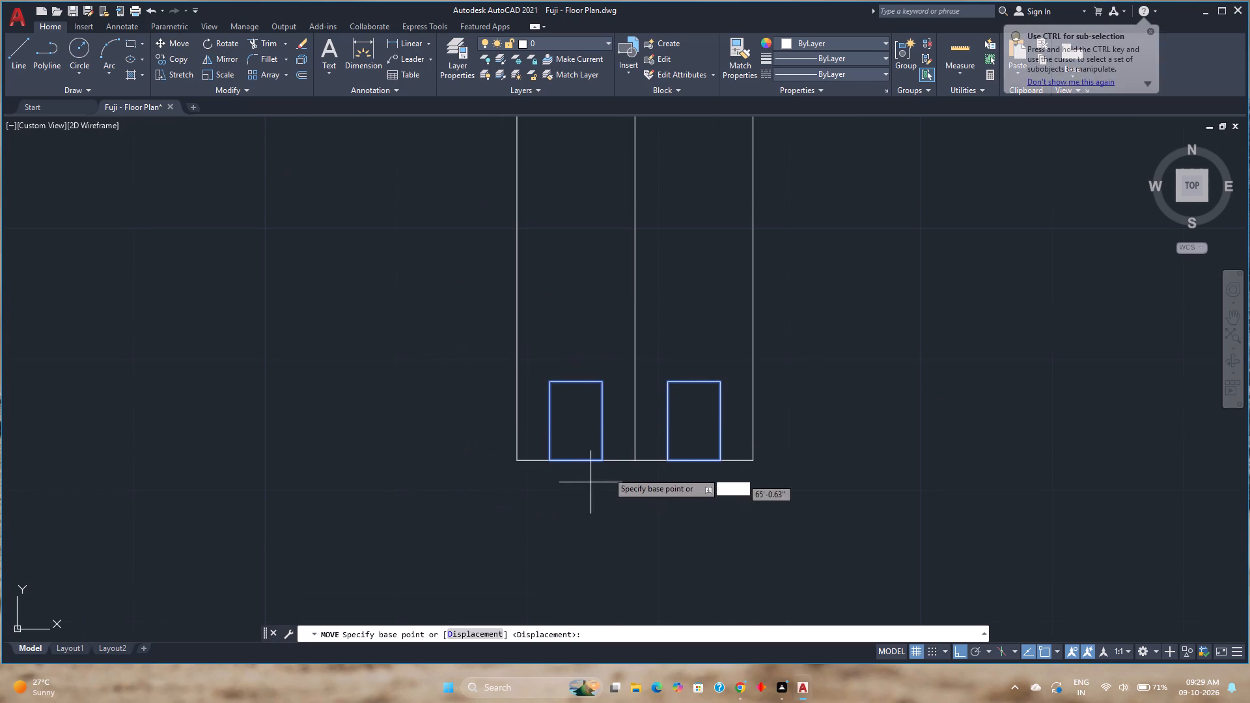
{"action": "left_click", "coordinate": [632, 458]}
{"action": "scroll", "coordinate": [638, 375], "scroll_direction": "down", "scroll_amount": 1}
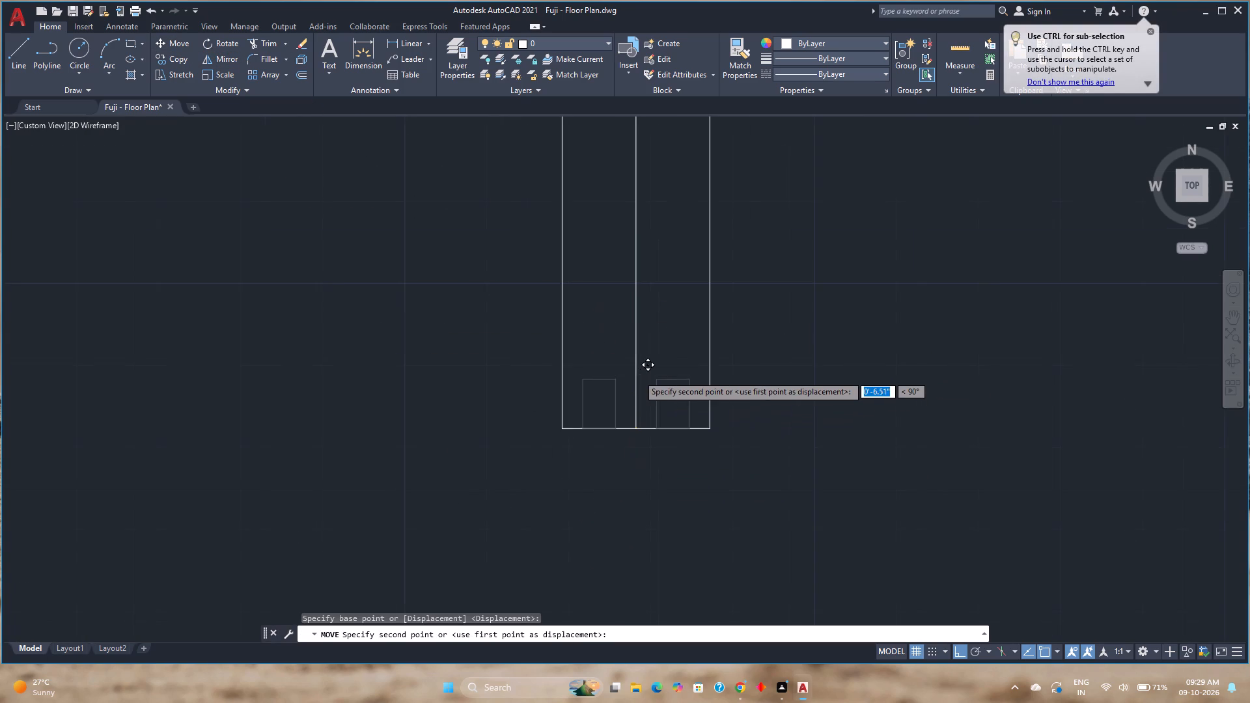
{"action": "middle_click_drag", "start_coordinate": [638, 375], "coordinate": [652, 463]}
{"action": "scroll", "coordinate": [638, 375], "scroll_direction": "down", "scroll_amount": 1}
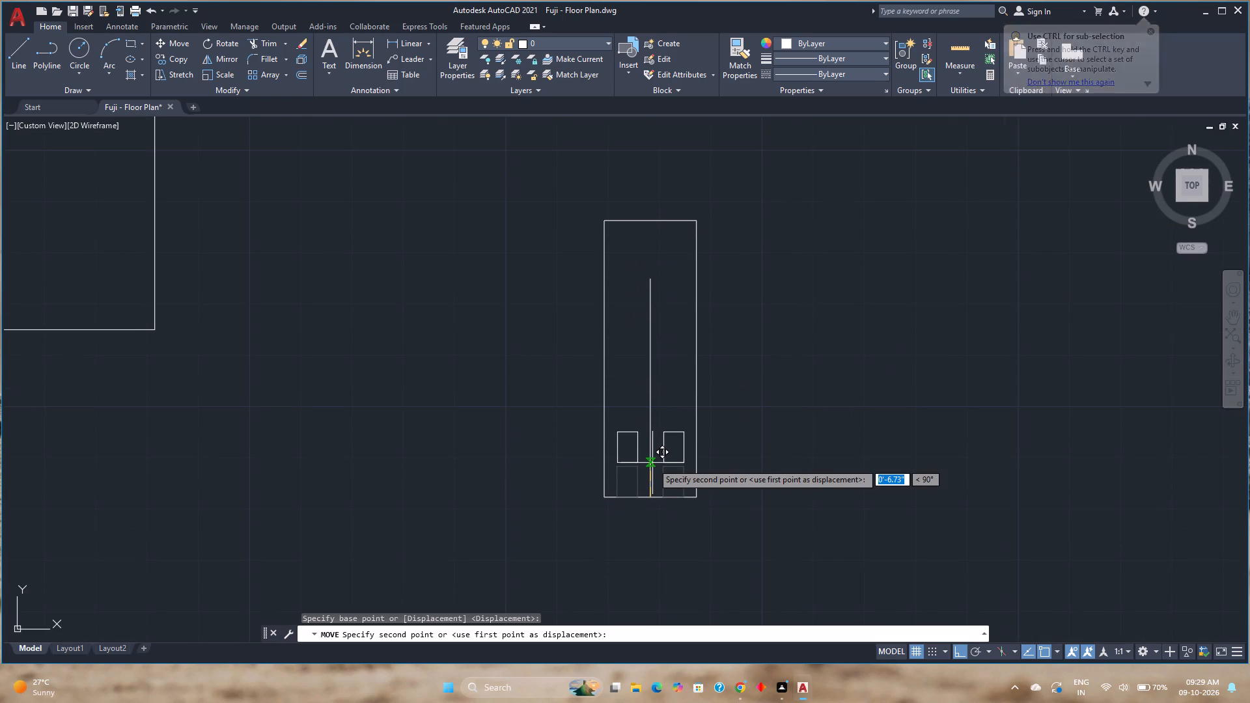
{"action": "key", "text": "7"}
{"action": "key", "text": "Return"}
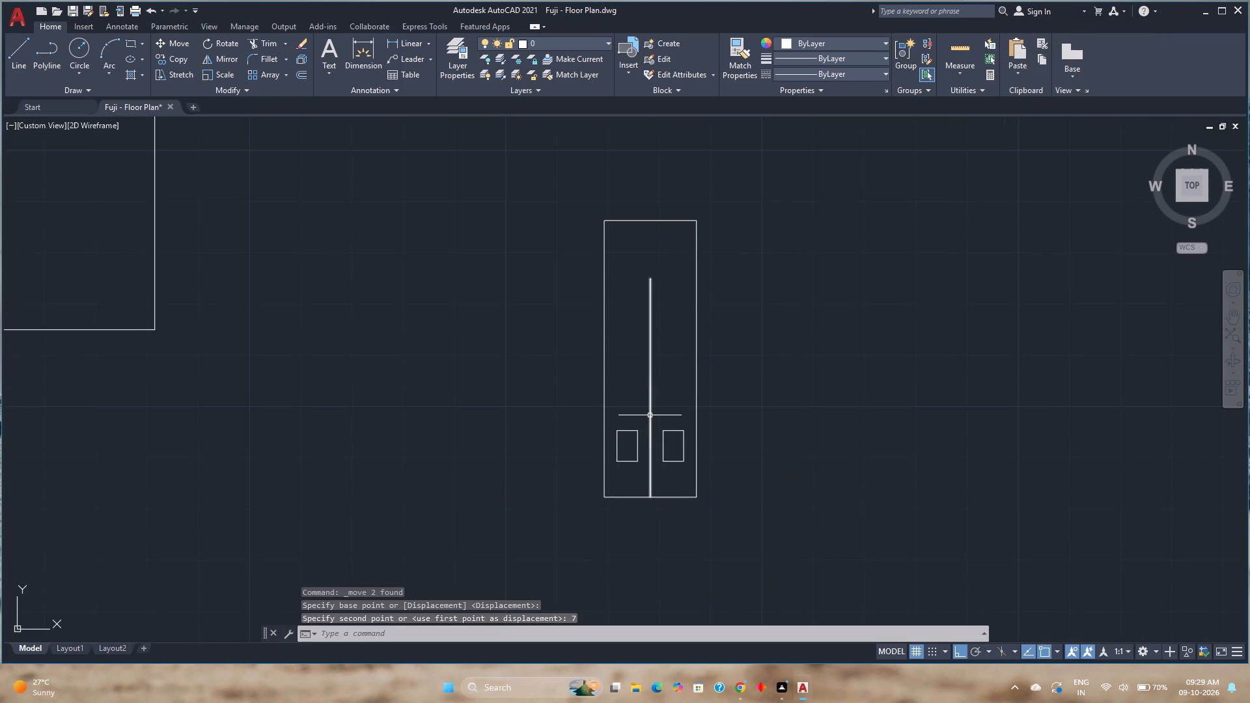
Delete the vertical centre line inside the tall rectangle.
{"action": "left_click", "coordinate": [650, 415]}
{"action": "key", "text": "Delete"}
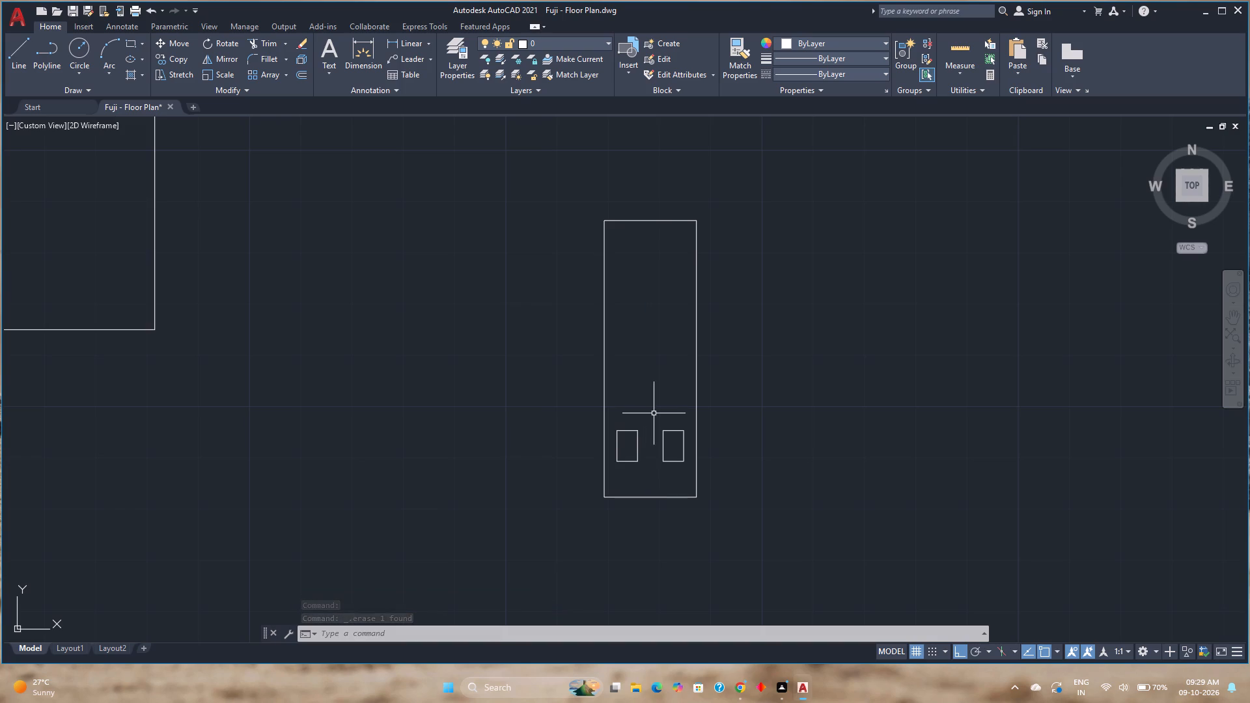
Group the tall rectangle with its two small rectangles.
{"action": "scroll", "coordinate": [646, 413], "scroll_direction": "down", "scroll_amount": 2}
{"action": "left_click", "coordinate": [690, 458]}
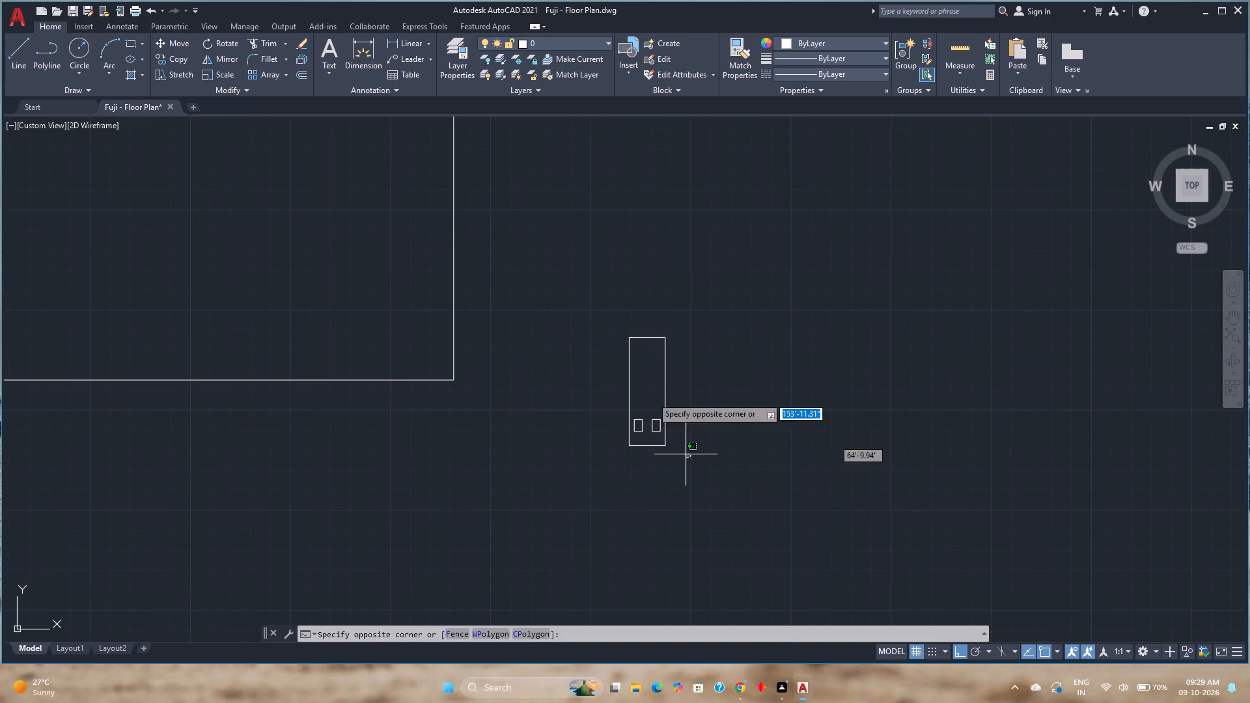
{"action": "left_click", "coordinate": [609, 322]}
{"action": "key", "text": "g"}
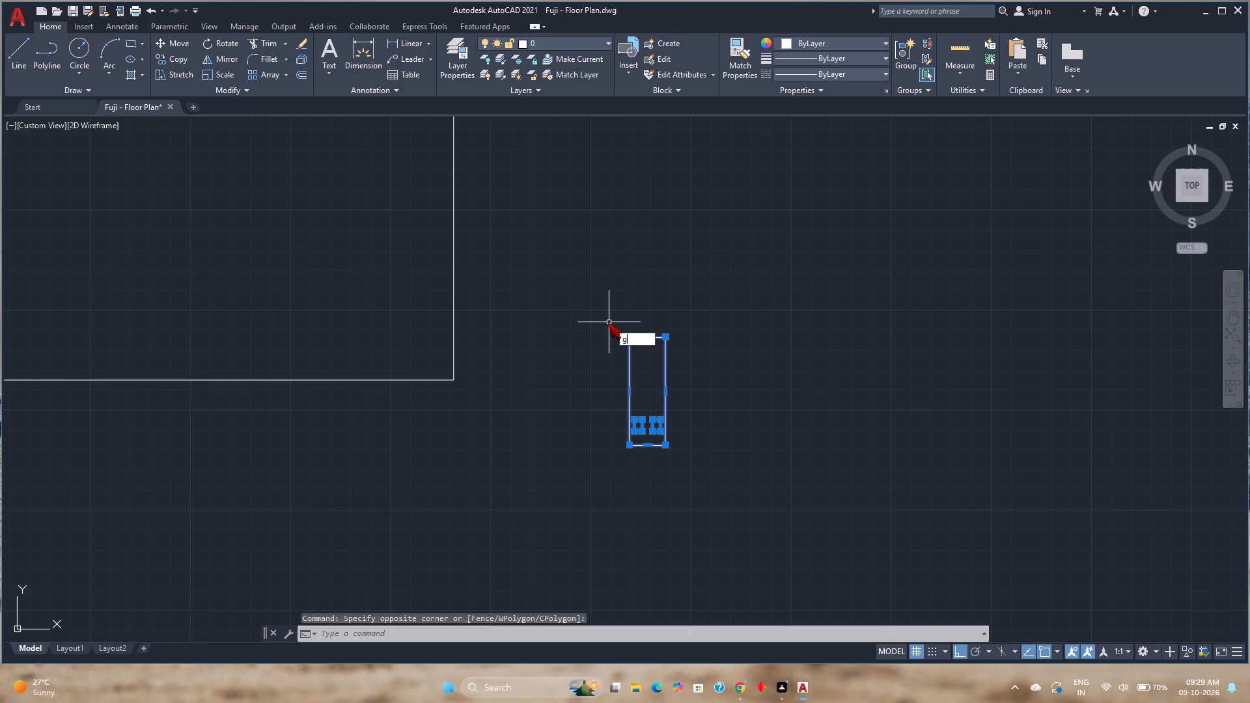
{"action": "key", "text": "Return"}
Copy the group by its south edge onto the southeast area's east boundary line, just north of its southeast corner, with Ortho off.
{"action": "left_click", "coordinate": [646, 337]}
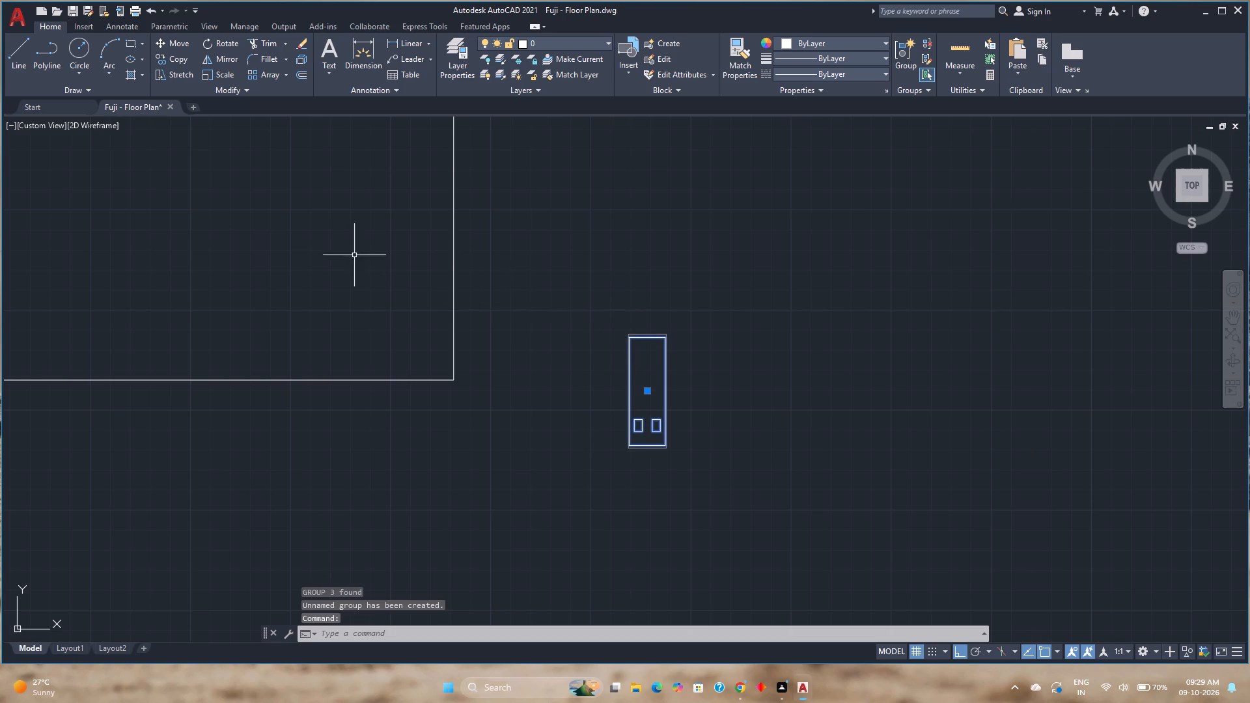
{"action": "left_click", "coordinate": [184, 65]}
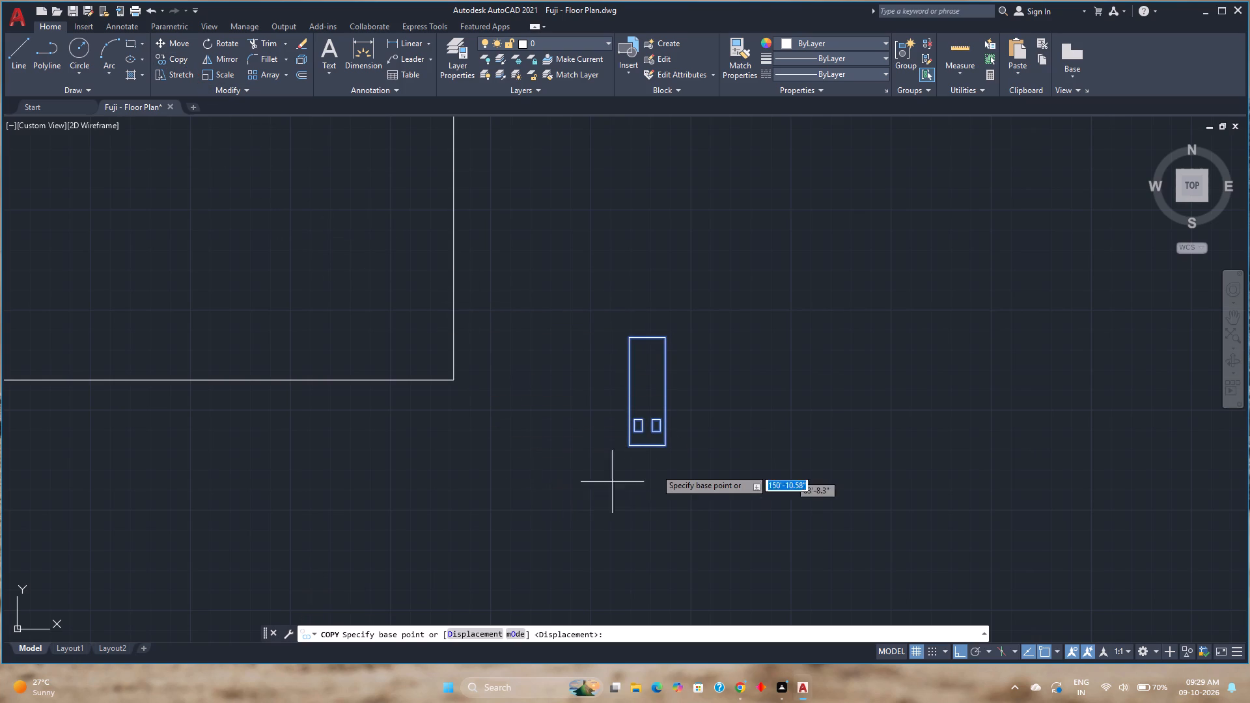
{"action": "scroll", "coordinate": [654, 447], "scroll_direction": "up", "scroll_amount": 3}
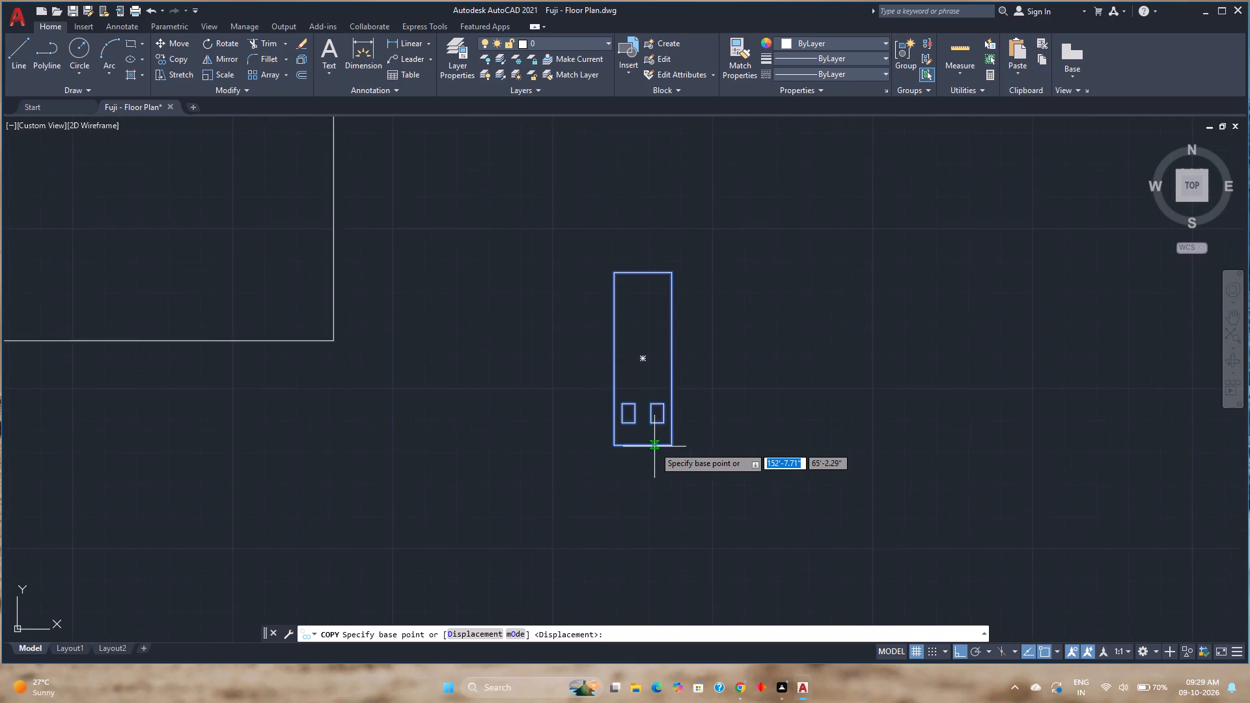
{"action": "left_click", "coordinate": [656, 446]}
{"action": "scroll", "coordinate": [492, 352], "scroll_direction": "down", "scroll_amount": 2}
{"action": "middle_click_drag", "start_coordinate": [492, 352], "coordinate": [524, 407]}
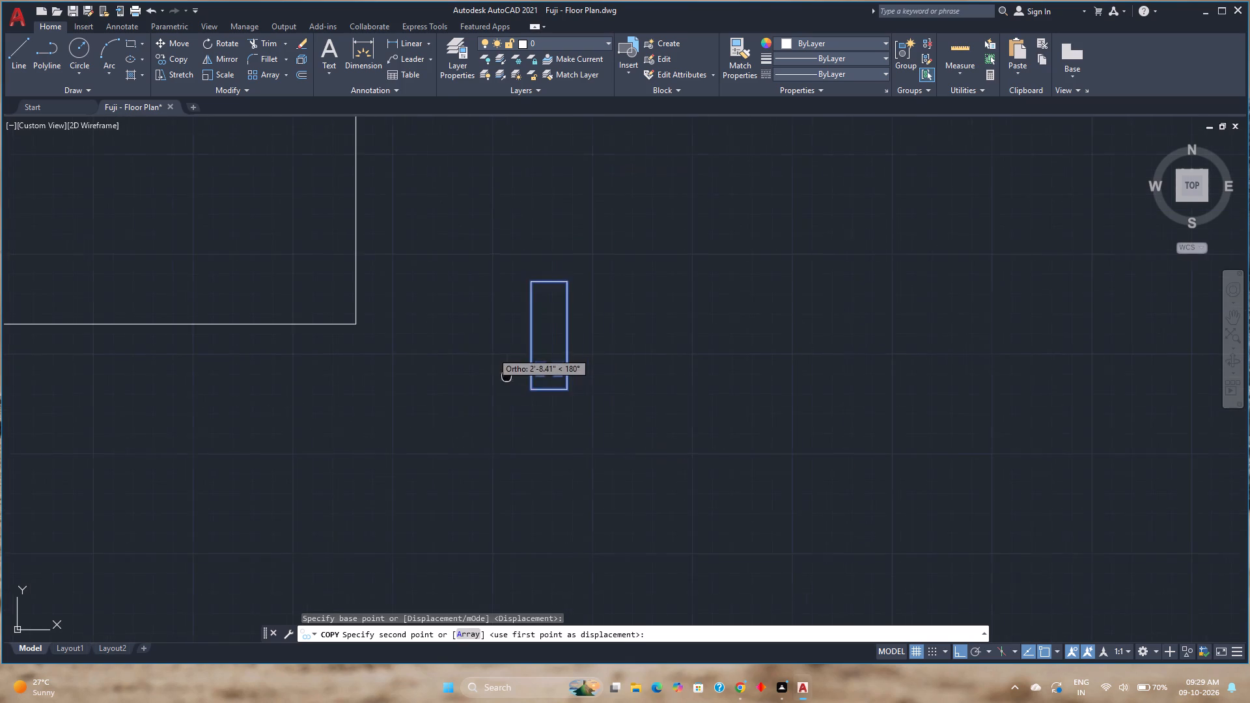
{"action": "middle_click_drag", "start_coordinate": [524, 407], "coordinate": [555, 480]}
{"action": "key", "text": "F8"}
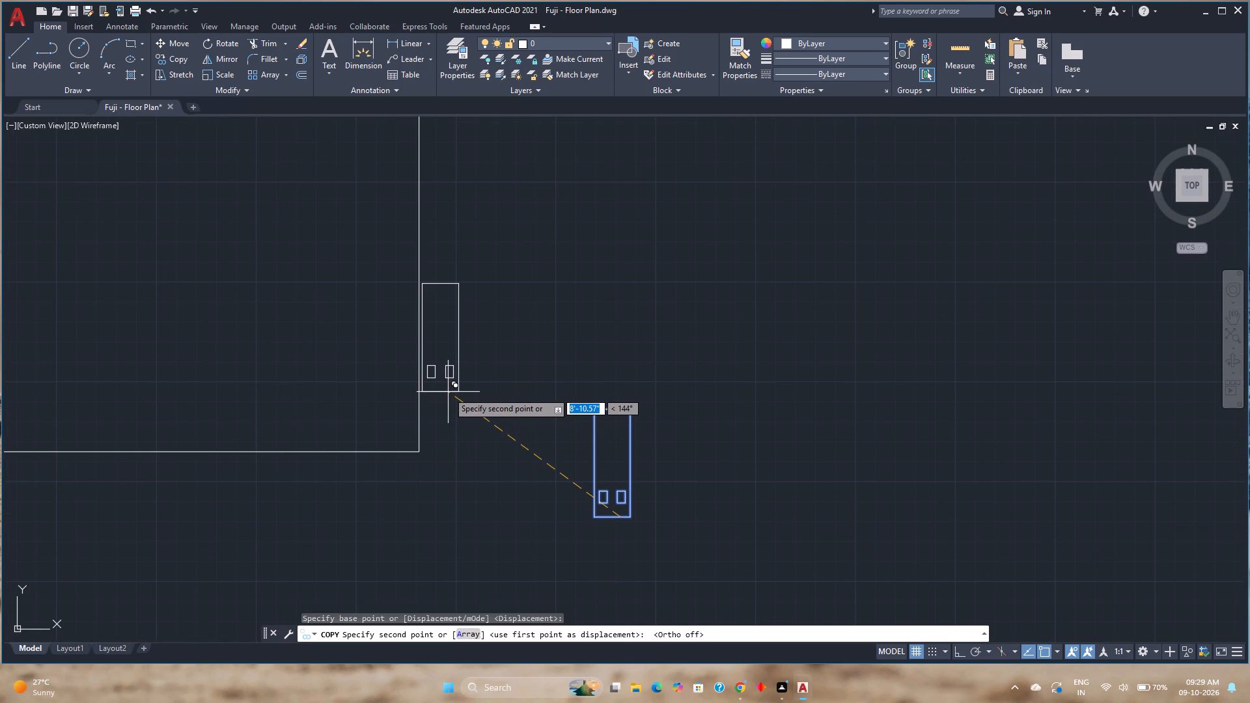
{"action": "left_click", "coordinate": [418, 420]}
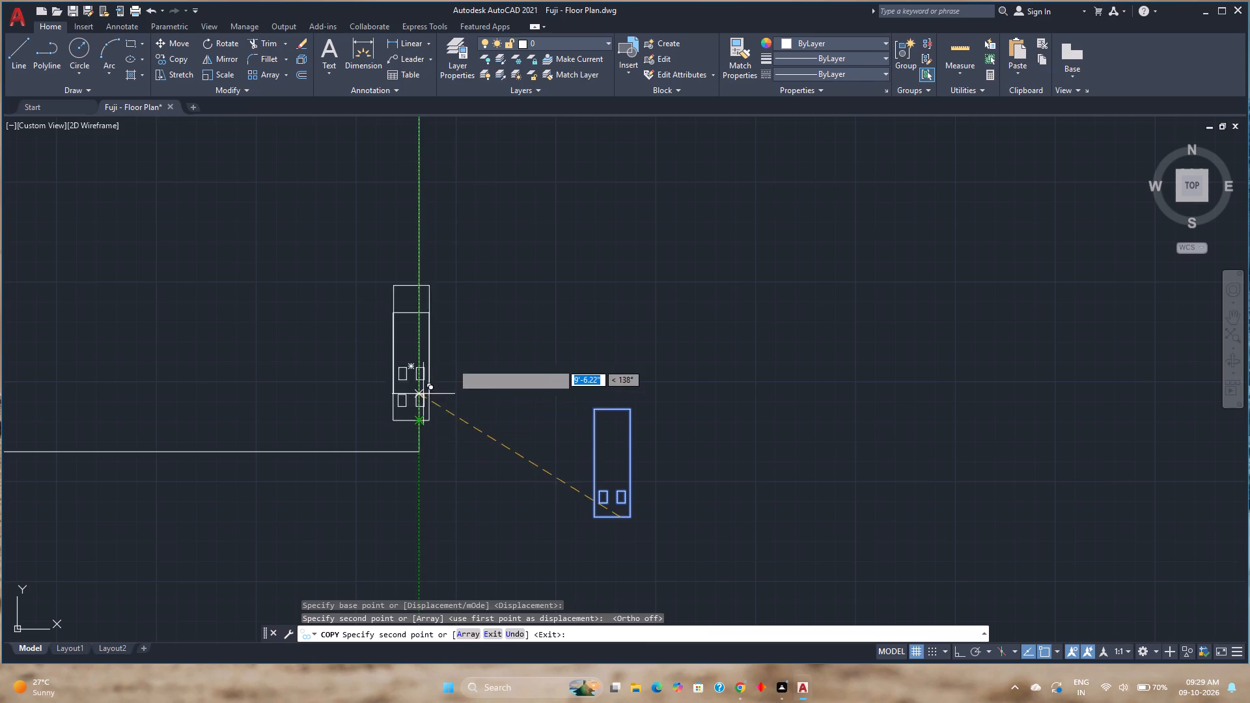
{"action": "key", "text": "Escape"}
Copy the original group by its north edge to the outer wall corner south of the staircase, where it meets the southeast area's west line.
{"action": "middle_click_drag", "start_coordinate": [350, 462], "coordinate": [604, 519]}
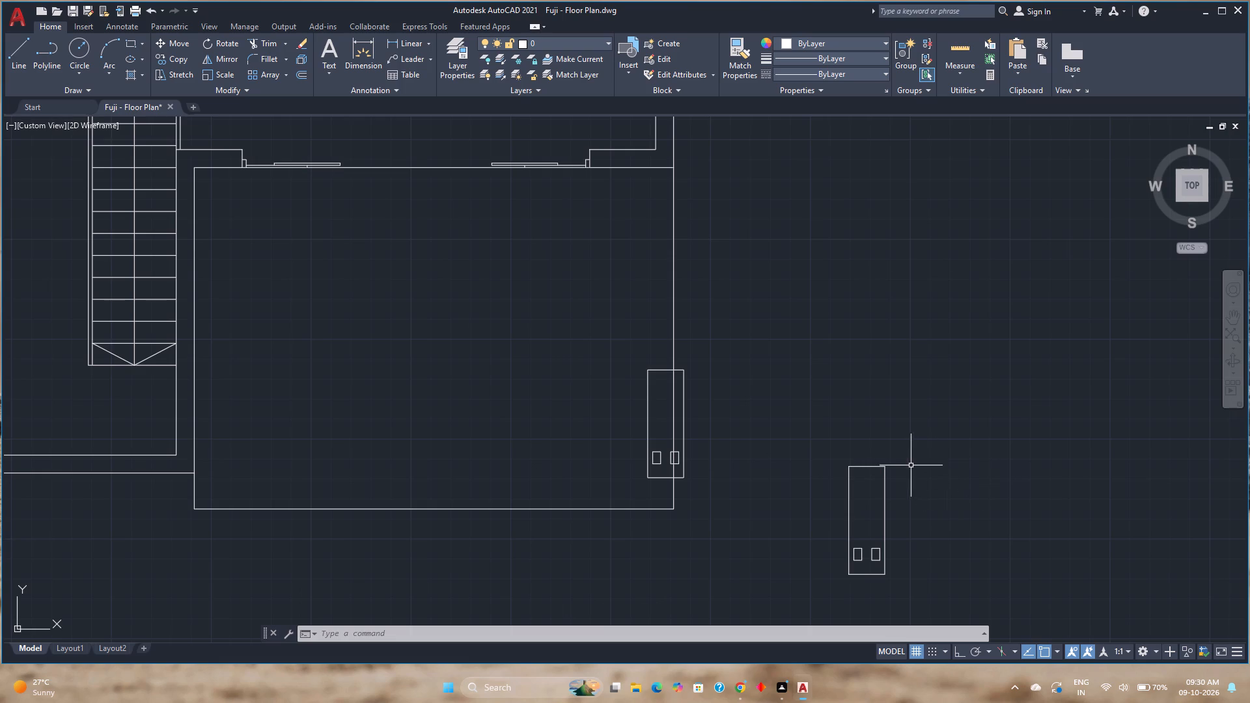
{"action": "left_click", "coordinate": [873, 467]}
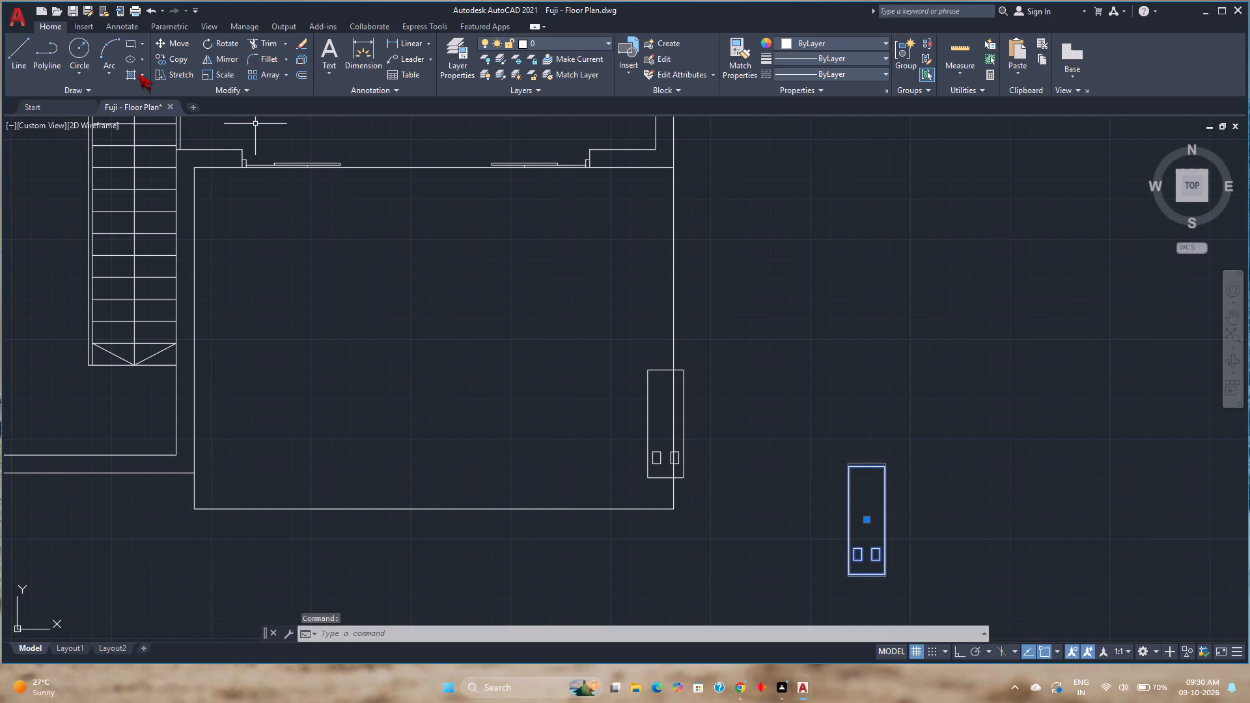
{"action": "left_click", "coordinate": [167, 64]}
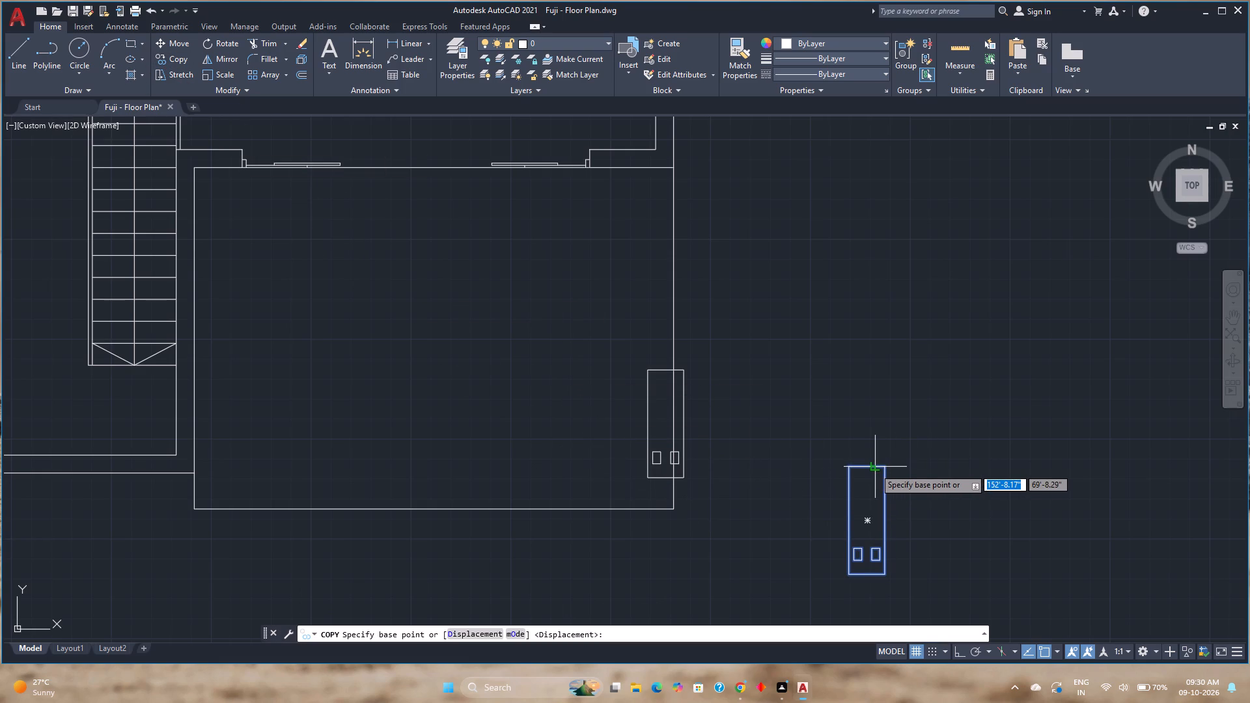
{"action": "scroll", "coordinate": [877, 468], "scroll_direction": "up", "scroll_amount": 4}
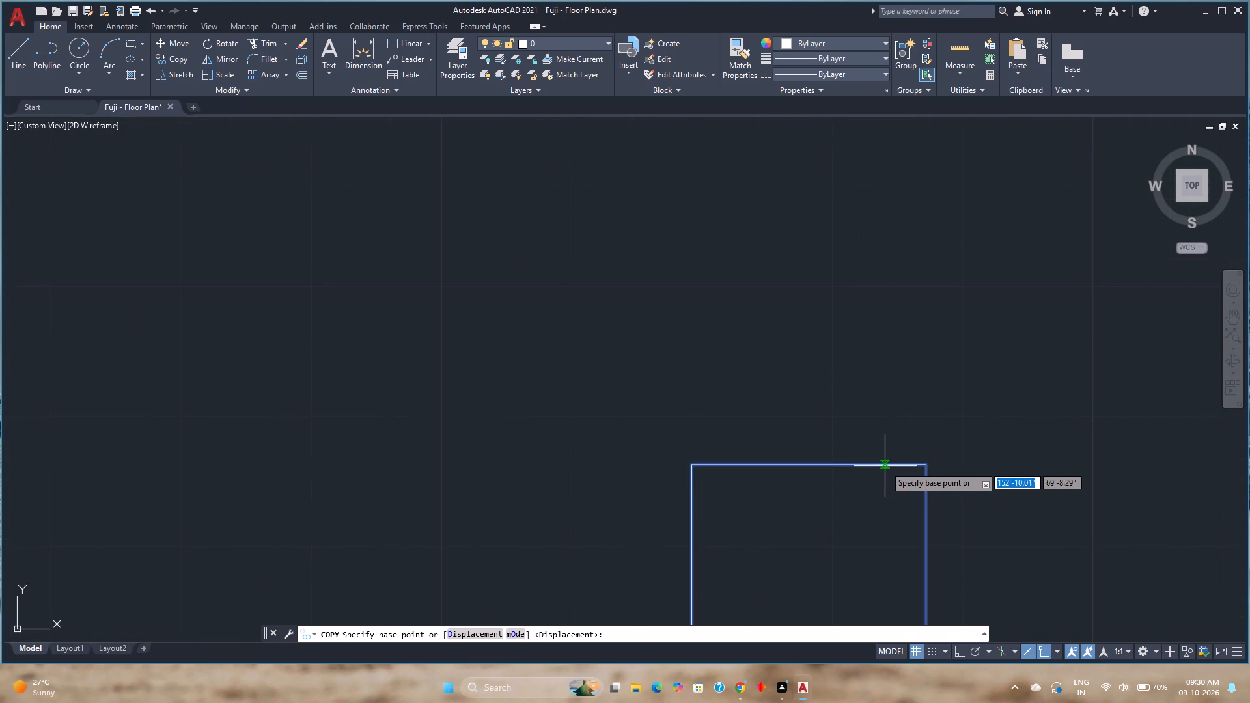
{"action": "left_click", "coordinate": [885, 466]}
{"action": "scroll", "coordinate": [734, 469], "scroll_direction": "down", "scroll_amount": 8}
{"action": "scroll", "coordinate": [533, 475], "scroll_direction": "up", "scroll_amount": 2}
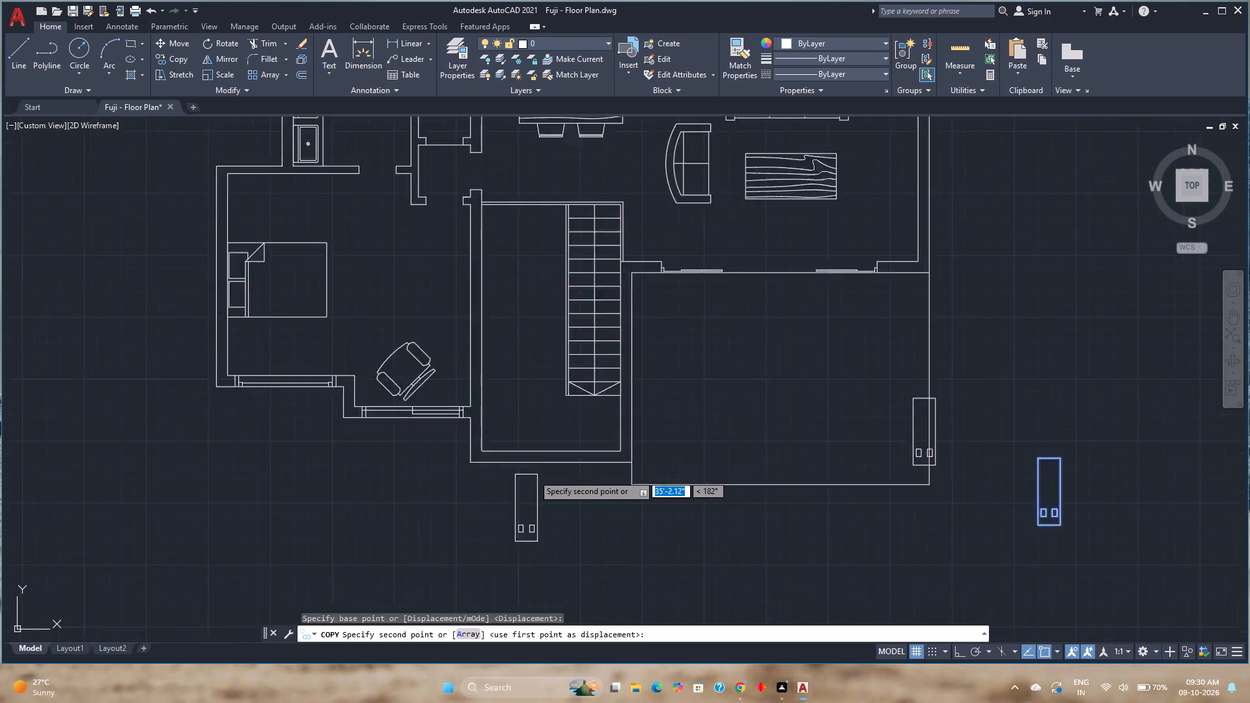
{"action": "scroll", "coordinate": [533, 475], "scroll_direction": "up", "scroll_amount": 1}
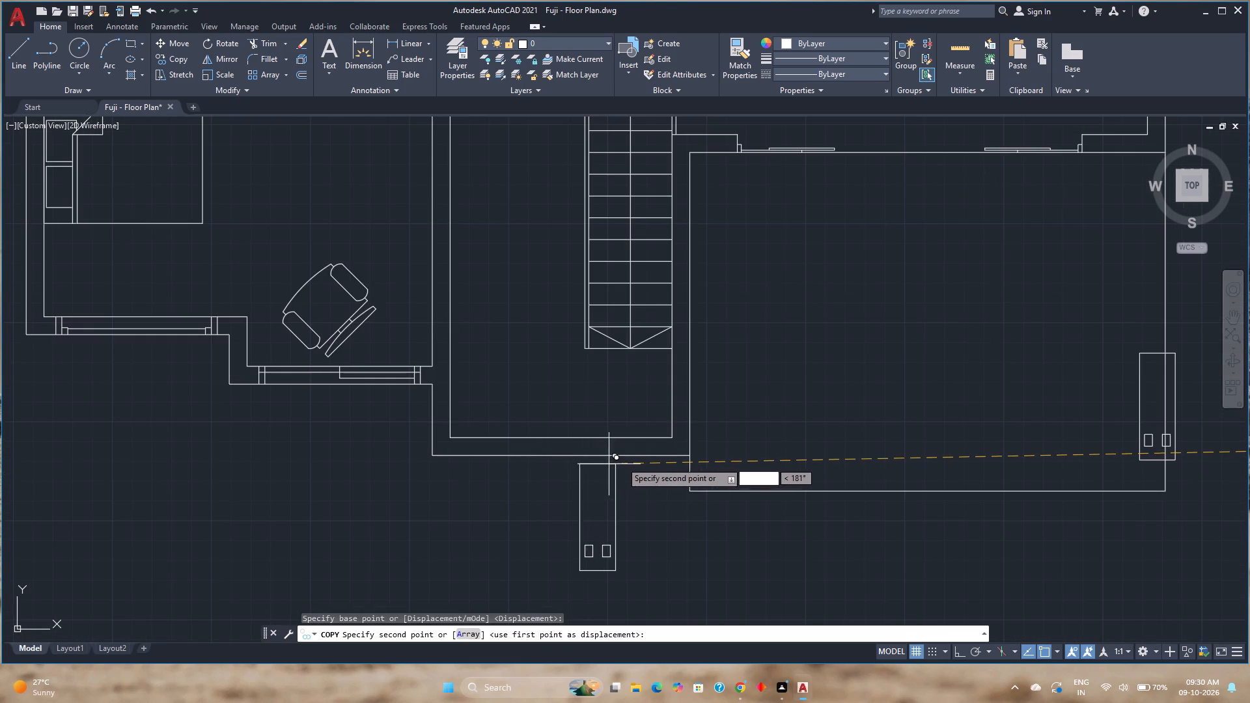
{"action": "left_click", "coordinate": [688, 454]}
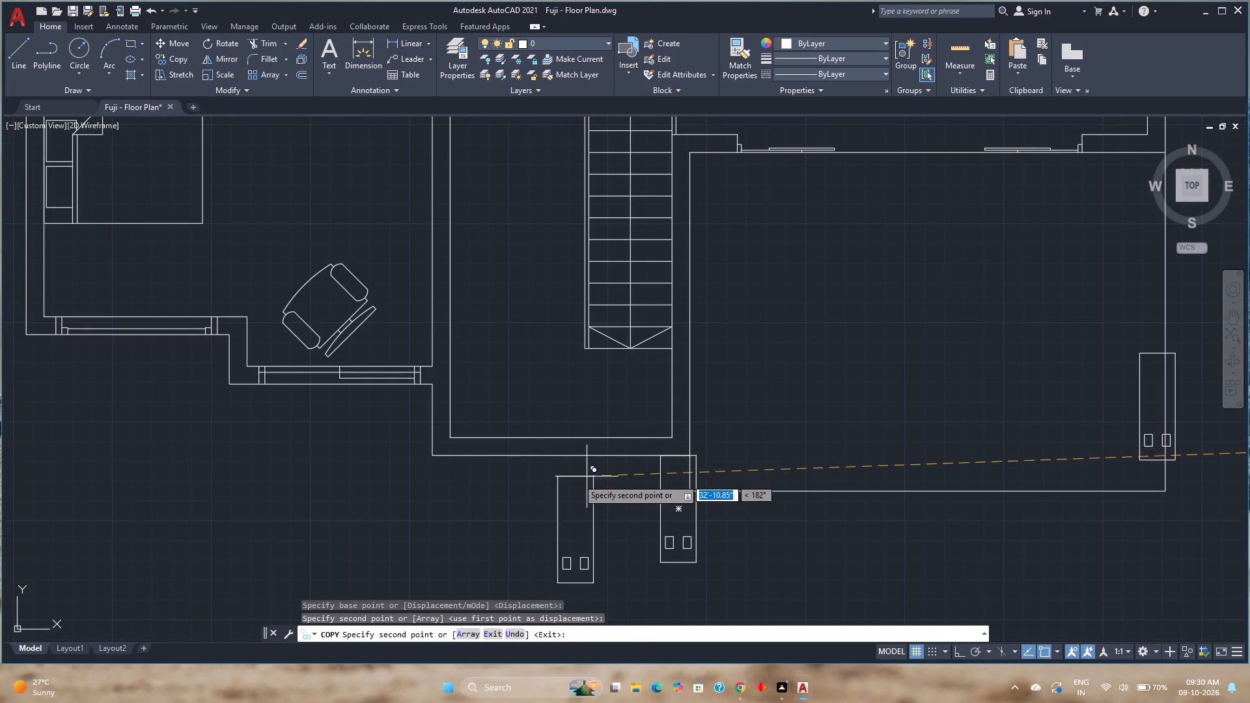
{"action": "key", "text": "Escape"}
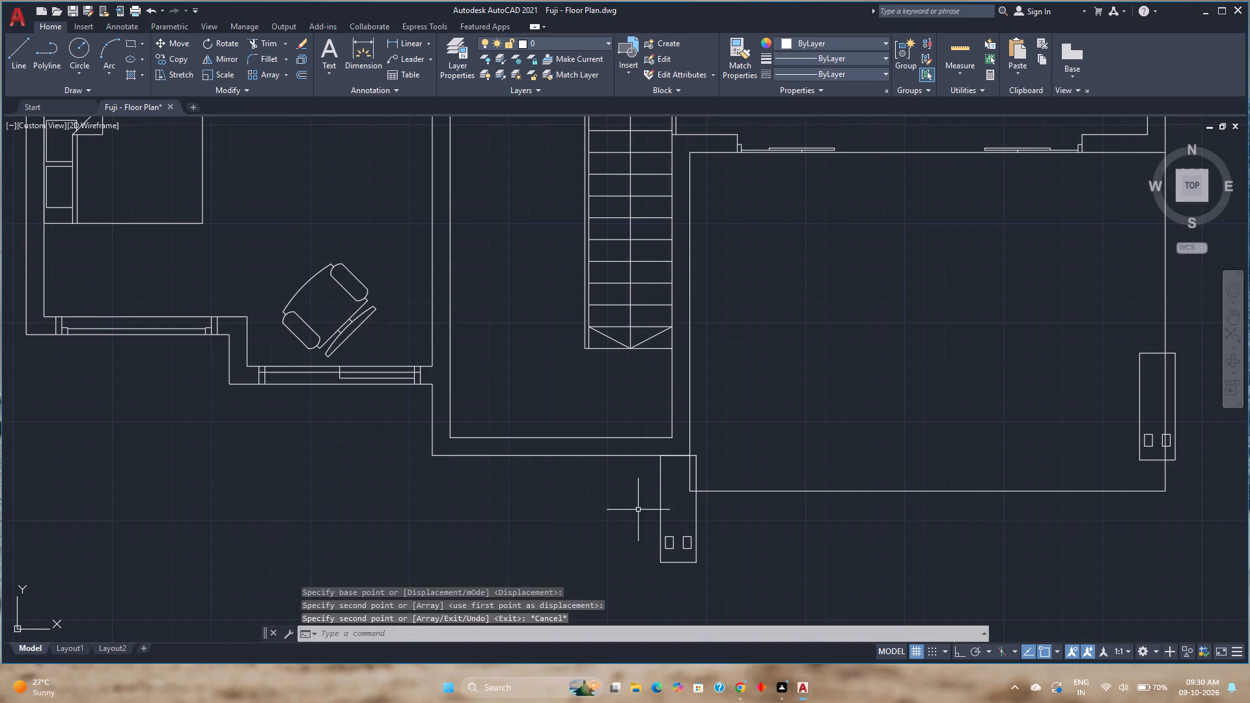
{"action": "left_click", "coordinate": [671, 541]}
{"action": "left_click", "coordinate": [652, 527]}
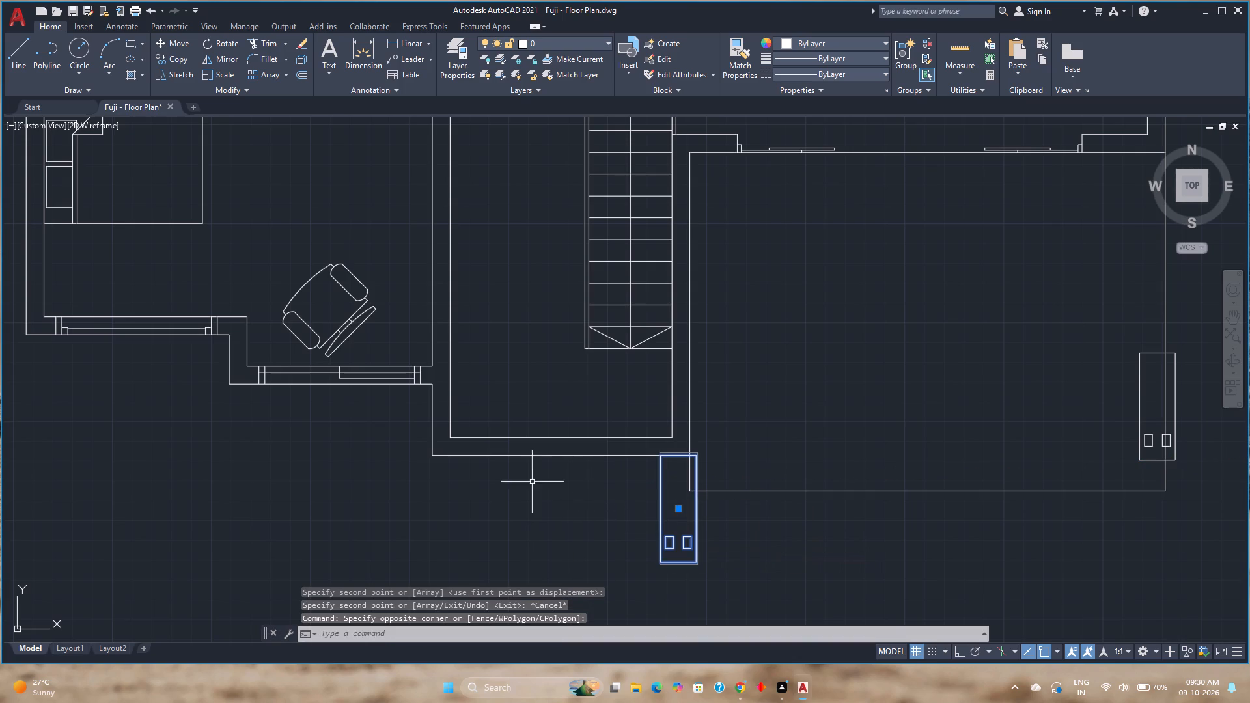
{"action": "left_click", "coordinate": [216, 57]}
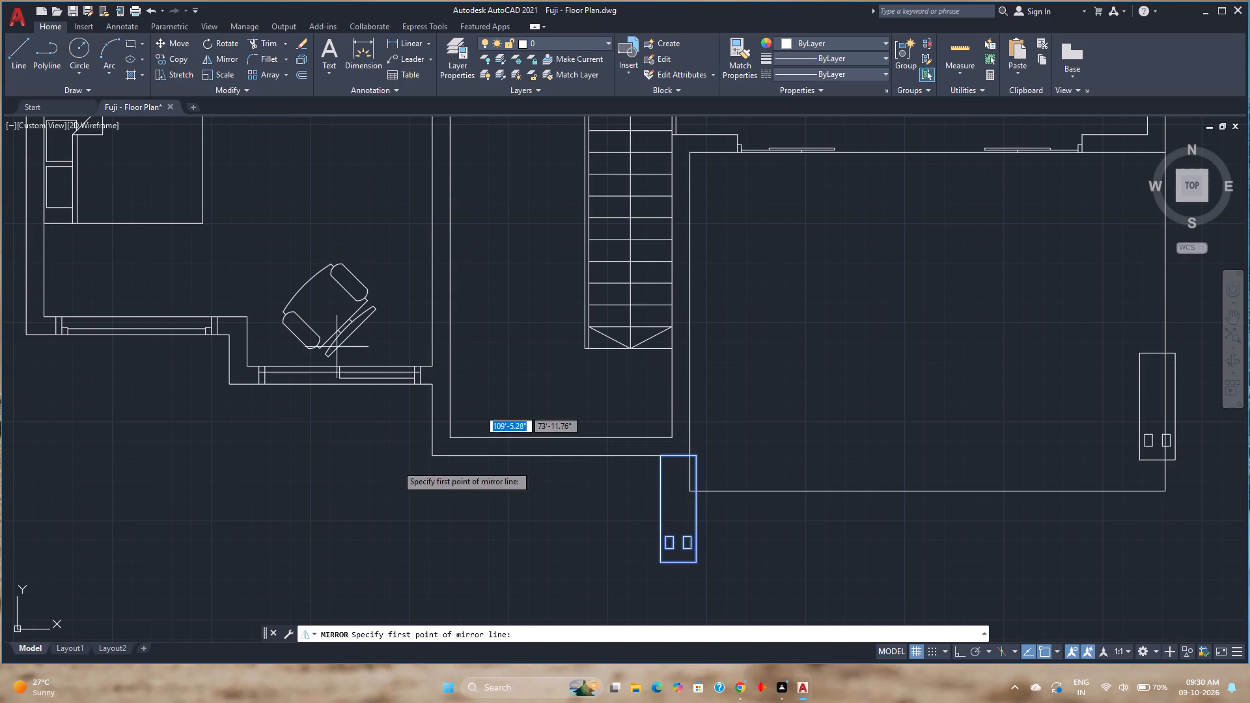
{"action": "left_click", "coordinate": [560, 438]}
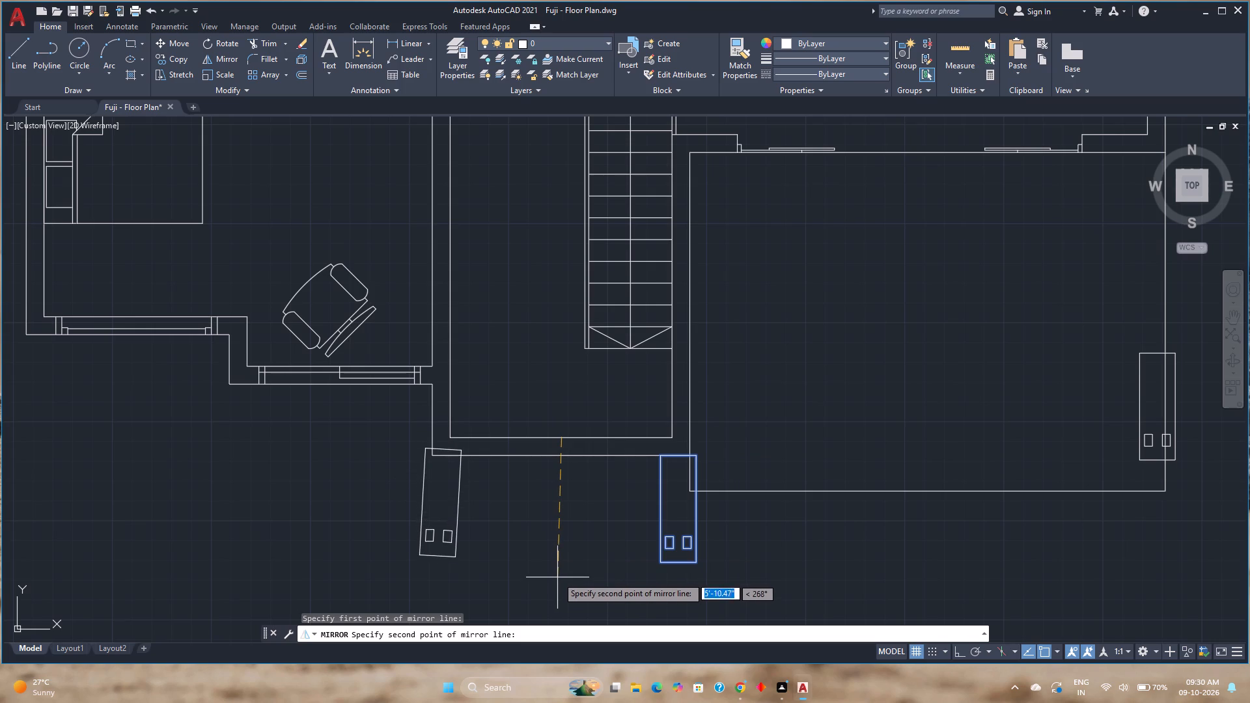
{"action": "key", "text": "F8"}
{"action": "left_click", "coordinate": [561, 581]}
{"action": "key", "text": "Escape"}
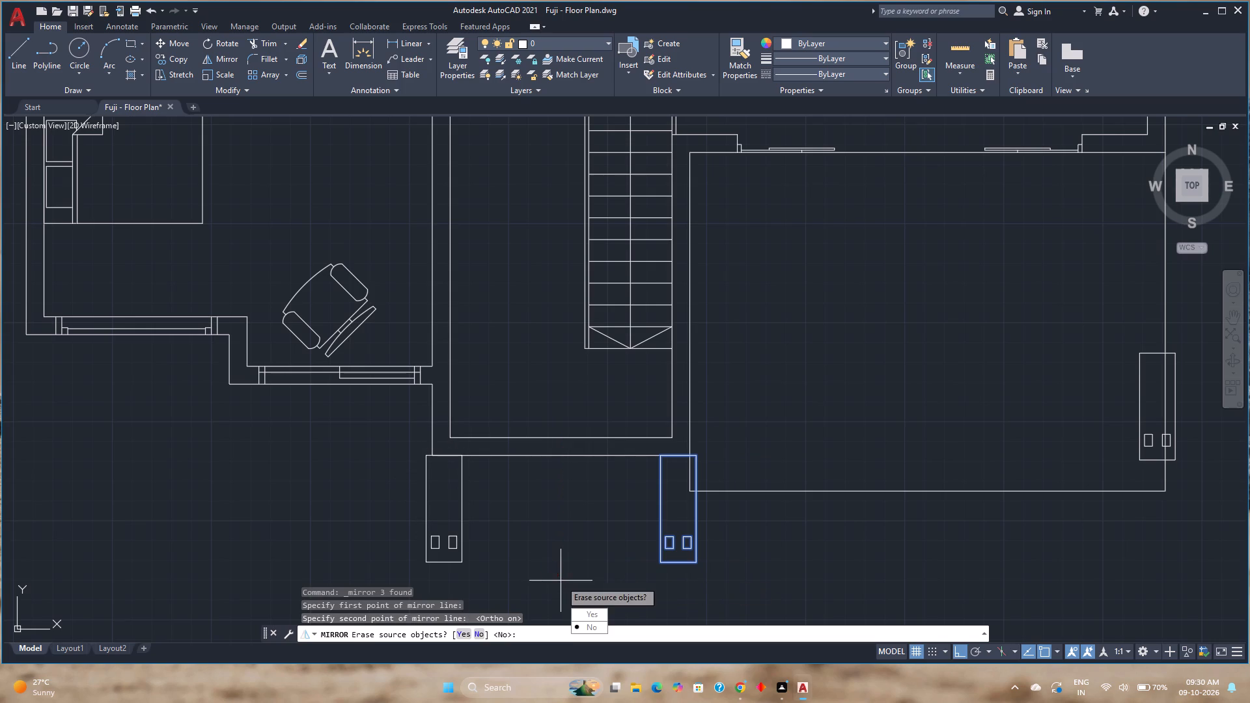
Mirror the group below the staircase wall about a vertical line through that wall's midpoint, keeping the source group.
{"action": "left_click", "coordinate": [697, 517]}
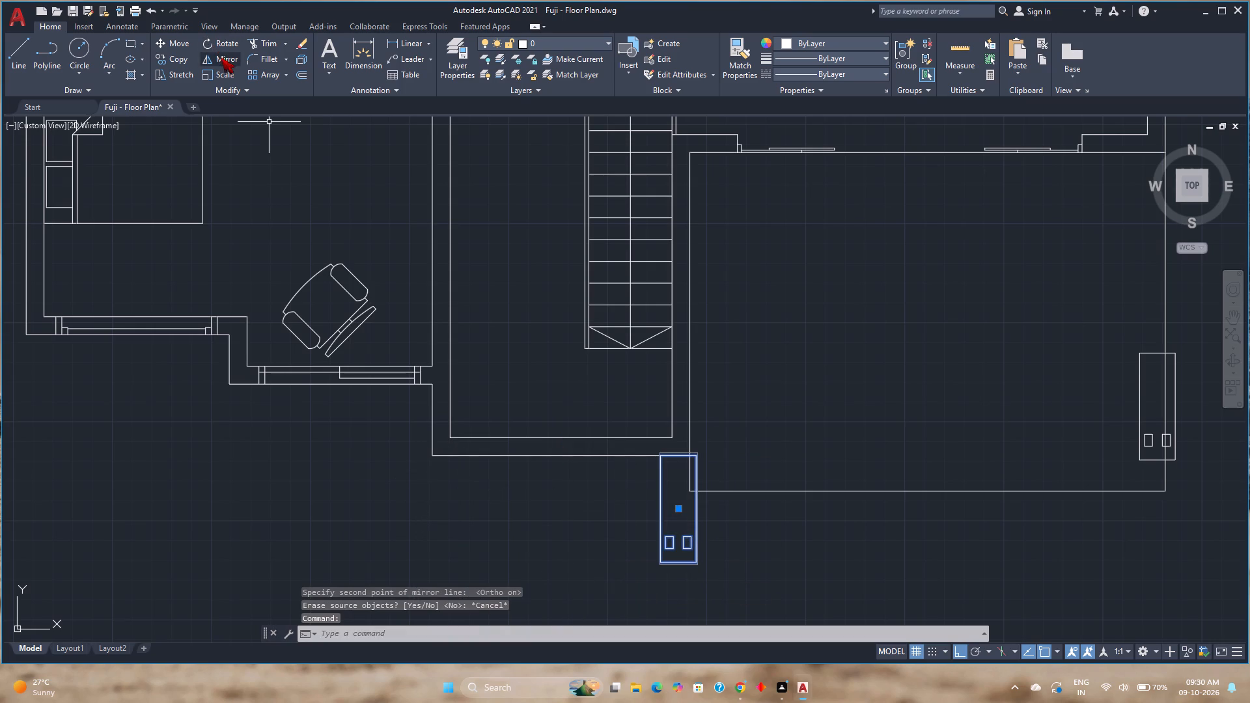
{"action": "left_click", "coordinate": [221, 57]}
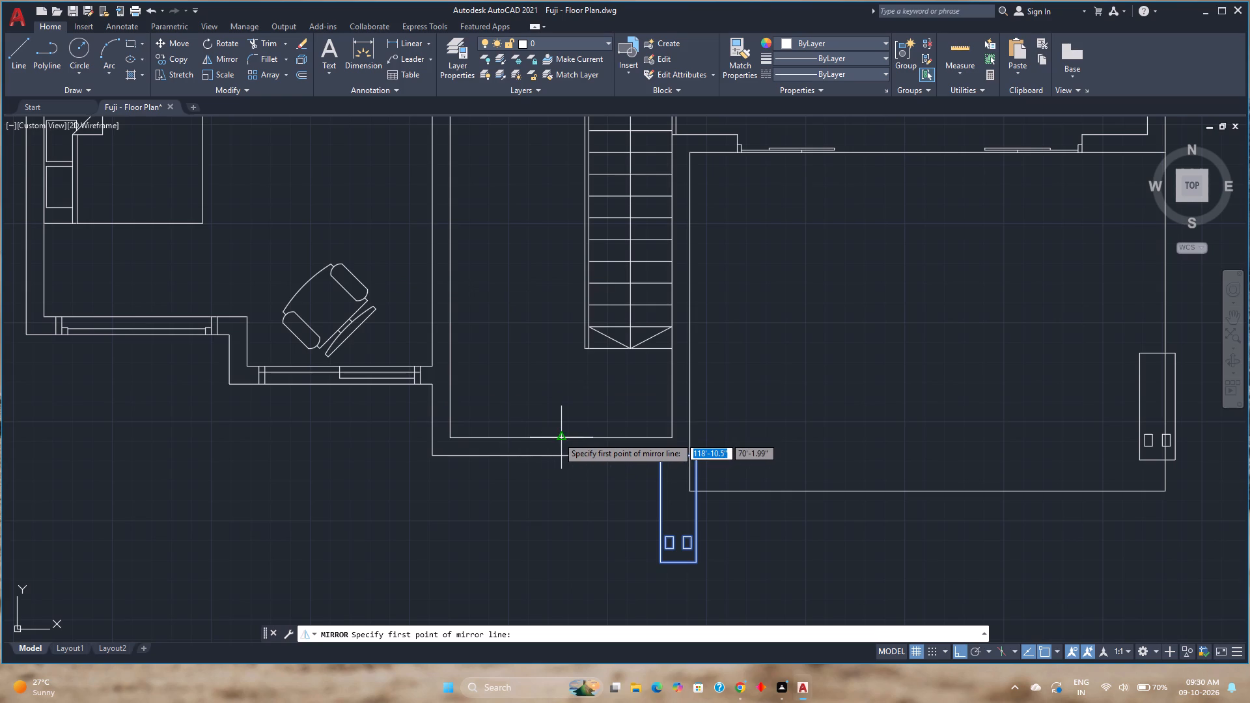
{"action": "left_click", "coordinate": [558, 437]}
{"action": "left_click", "coordinate": [555, 516]}
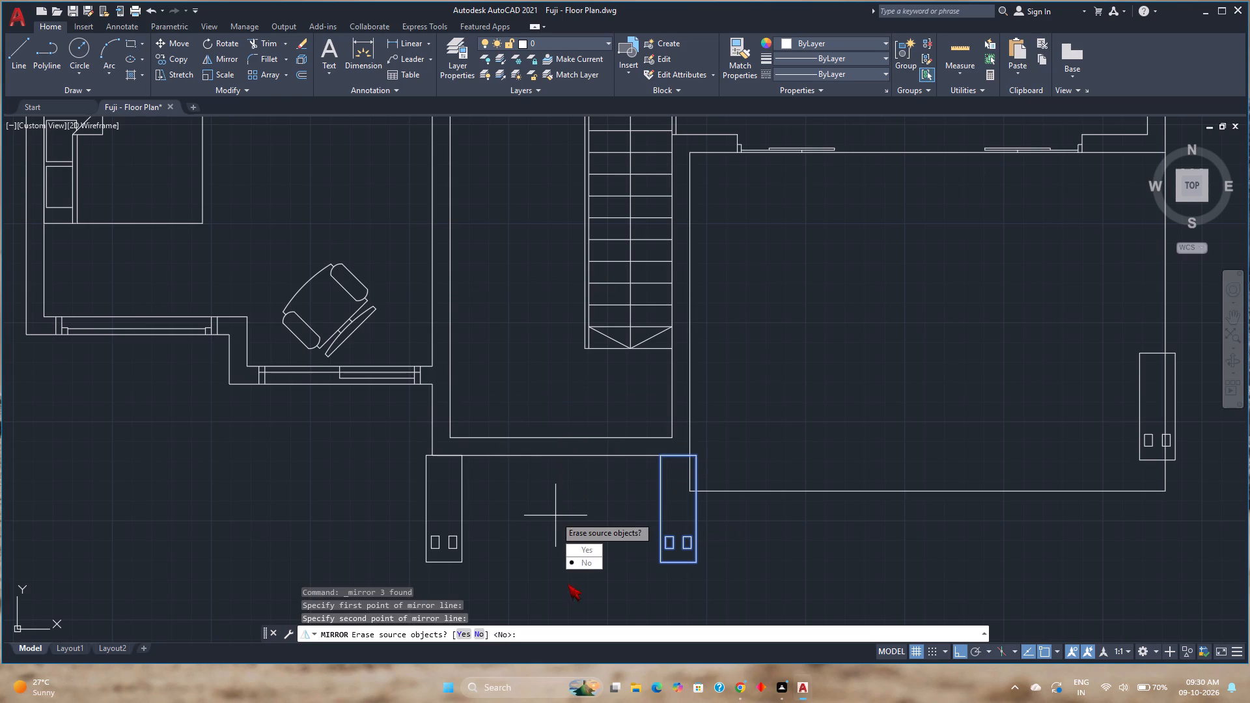
{"action": "left_click", "coordinate": [577, 558]}
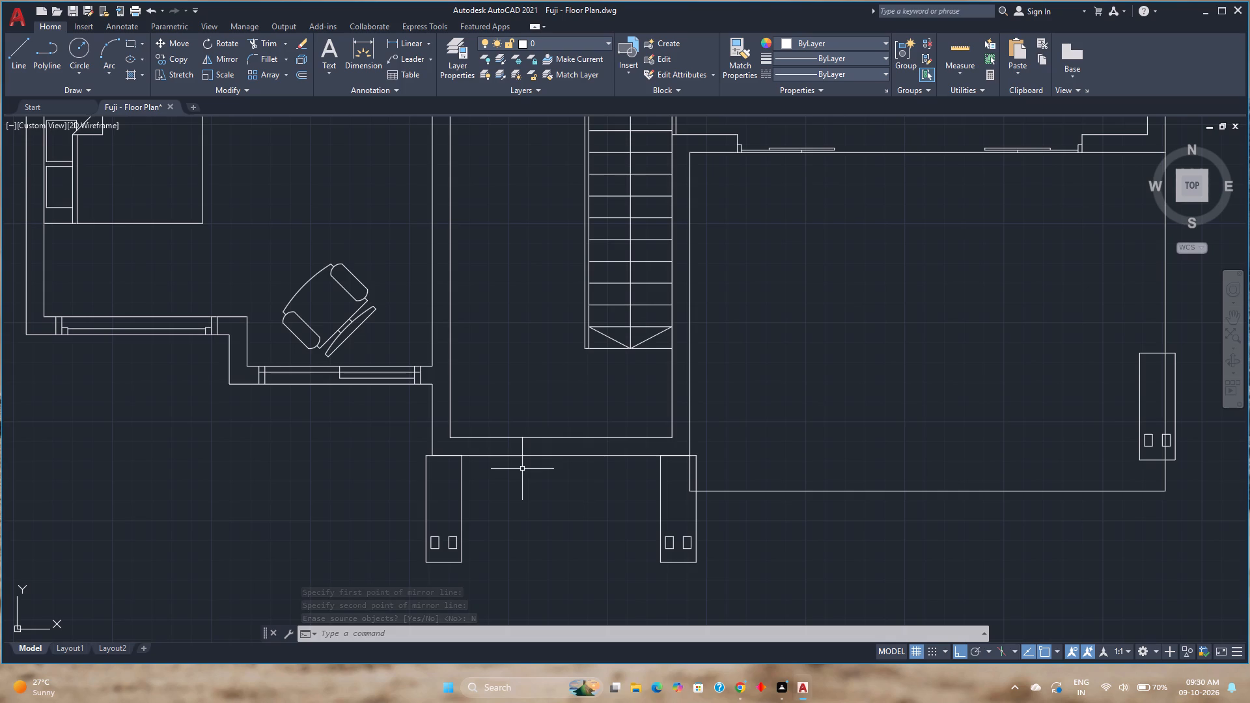
Delete the original group standing outside the plan, east of the southeast area.
{"action": "scroll", "coordinate": [742, 542], "scroll_direction": "down", "scroll_amount": 1}
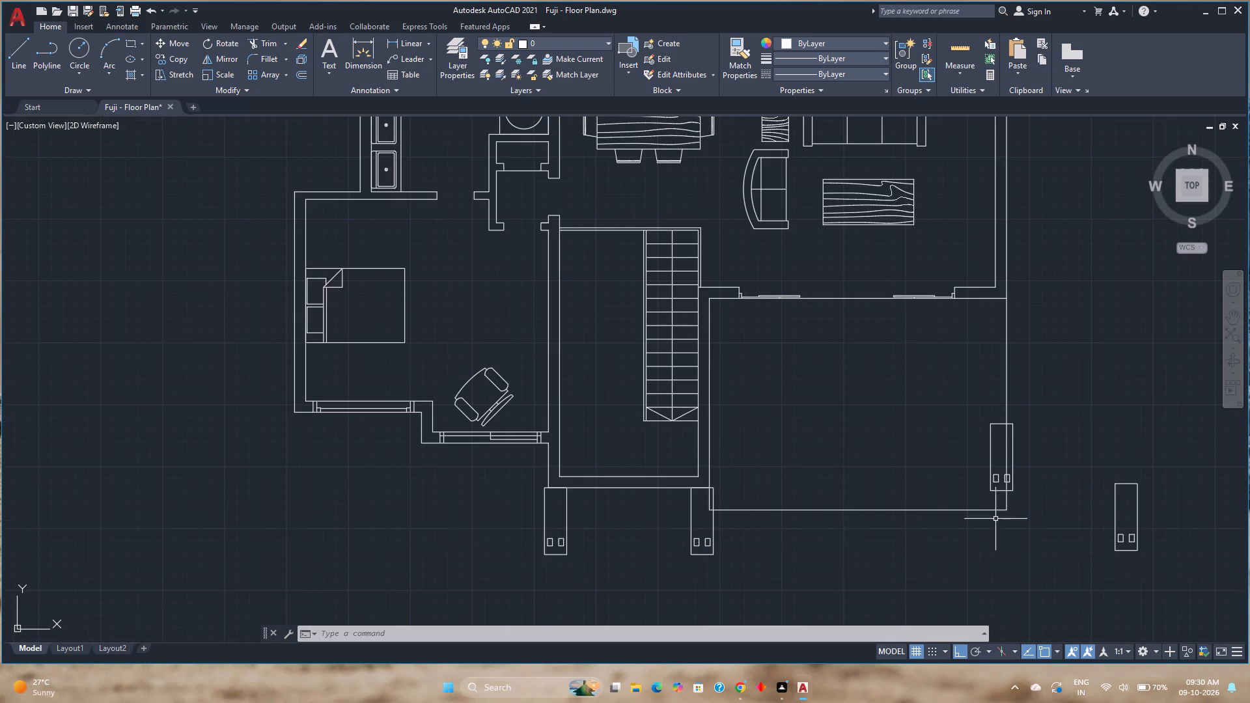
{"action": "left_click", "coordinate": [1138, 502]}
{"action": "key", "text": "Delete"}
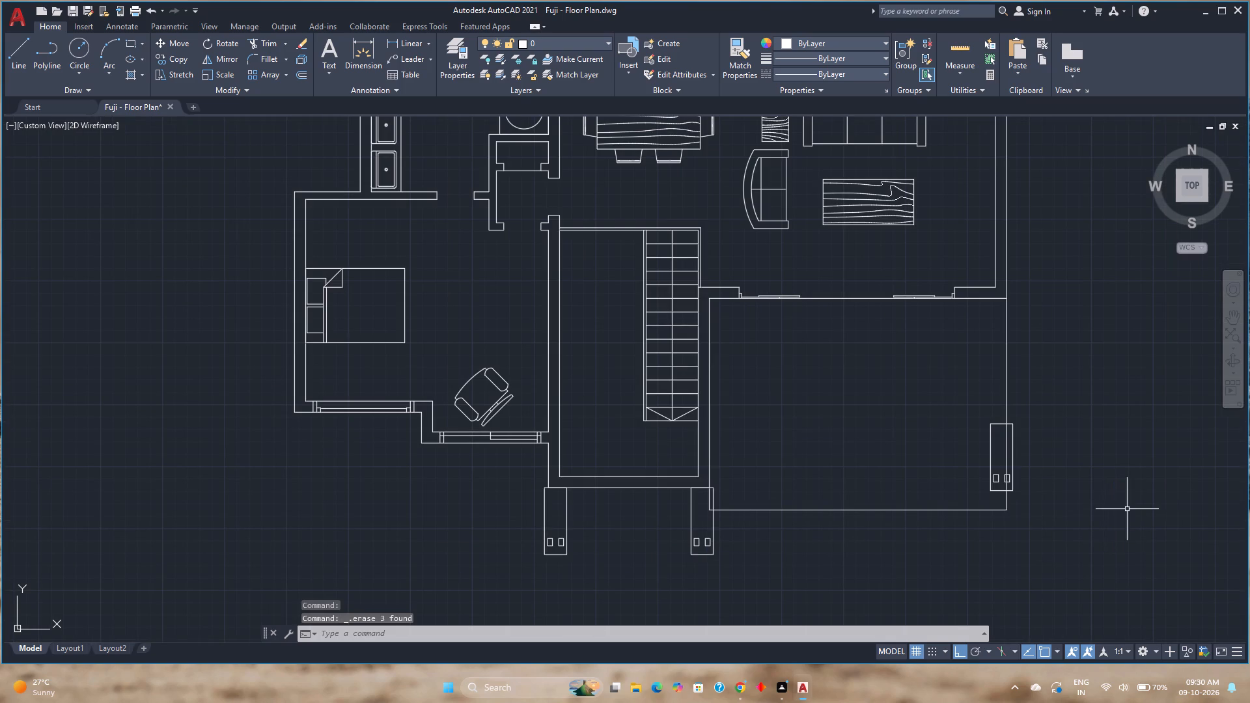
Draw a 2" by 2" square inside the southeast area, near its southwest corner.
{"action": "middle_click_drag", "start_coordinate": [984, 508], "coordinate": [795, 497]}
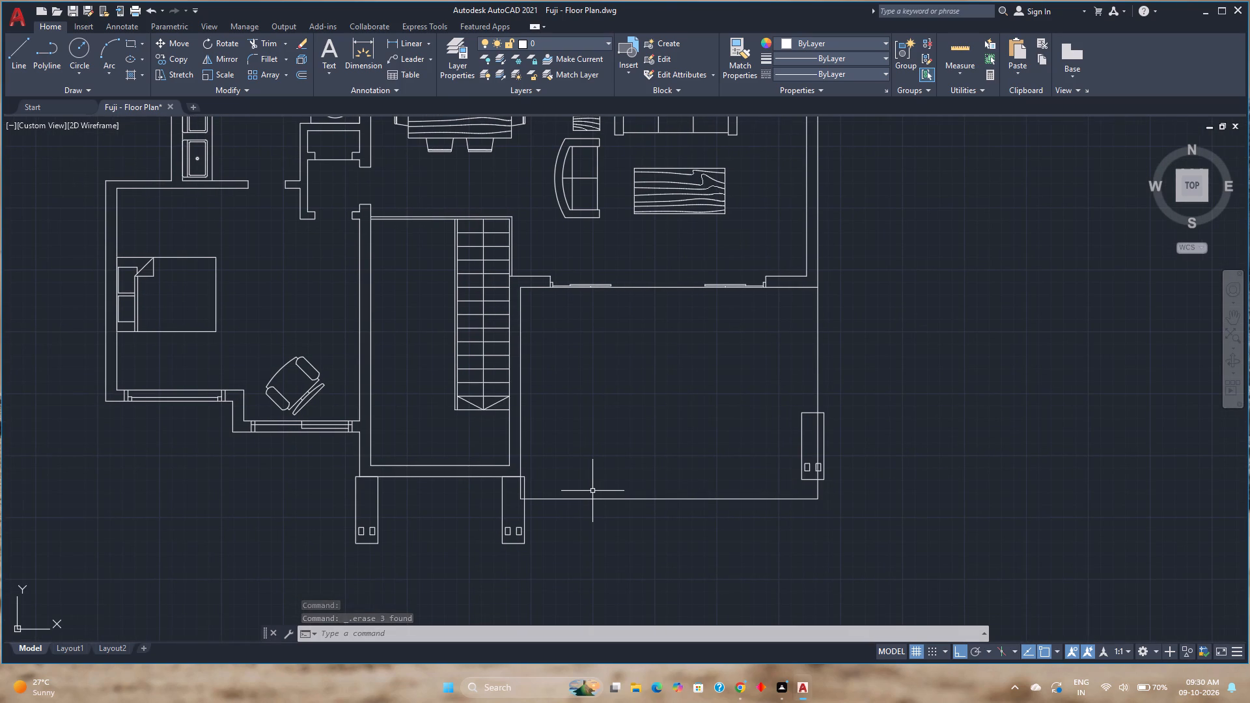
{"action": "scroll", "coordinate": [529, 474], "scroll_direction": "up", "scroll_amount": 3}
{"action": "middle_click_drag", "start_coordinate": [518, 508], "coordinate": [561, 463]}
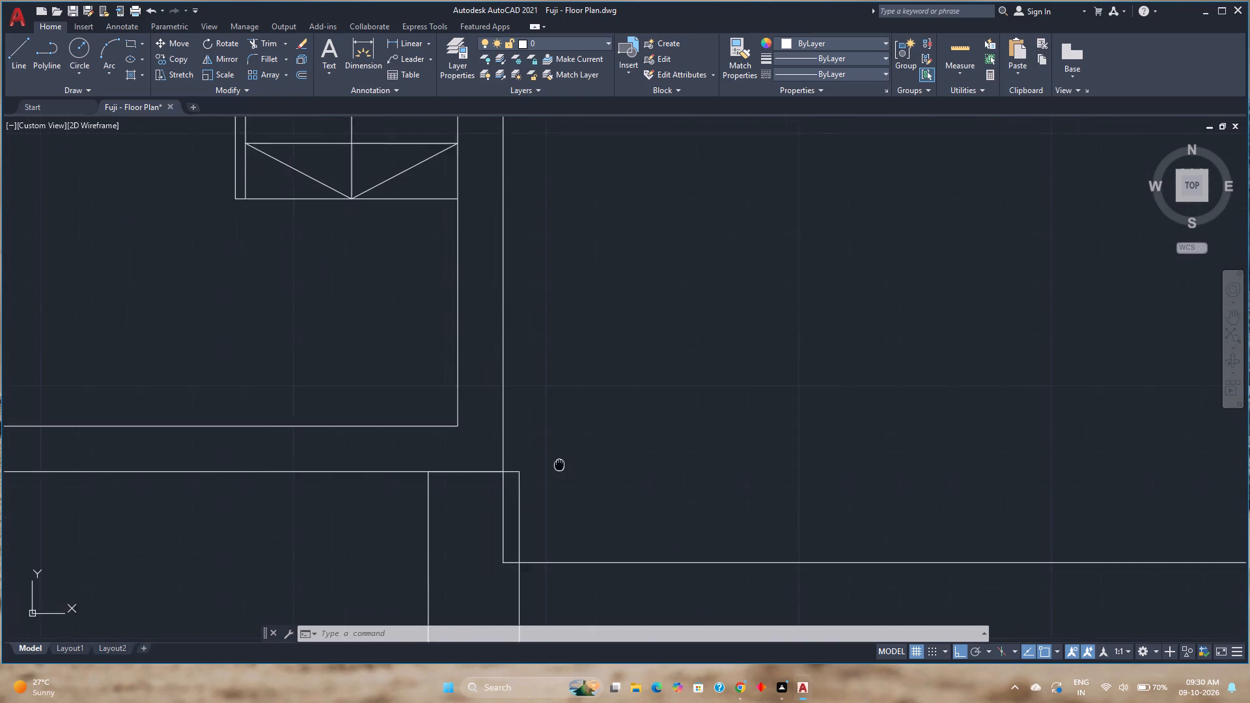
{"action": "middle_click_drag", "start_coordinate": [561, 463], "coordinate": [561, 462]}
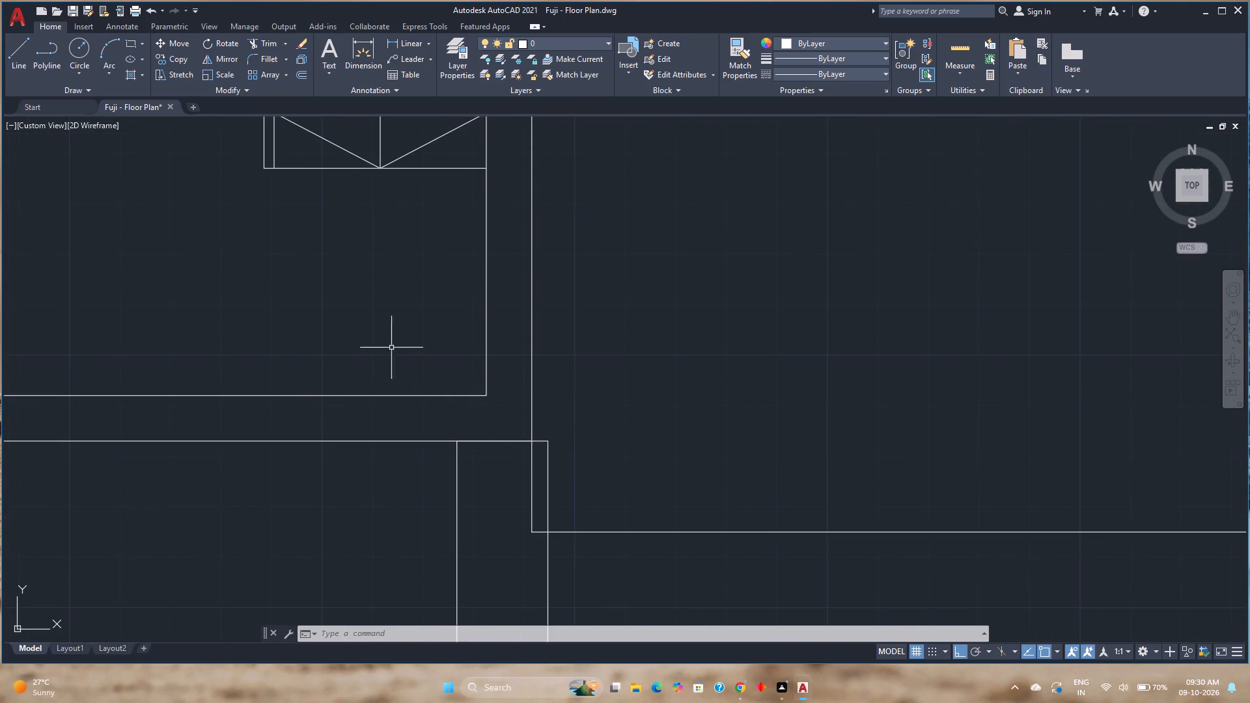
{"action": "left_click", "coordinate": [131, 46]}
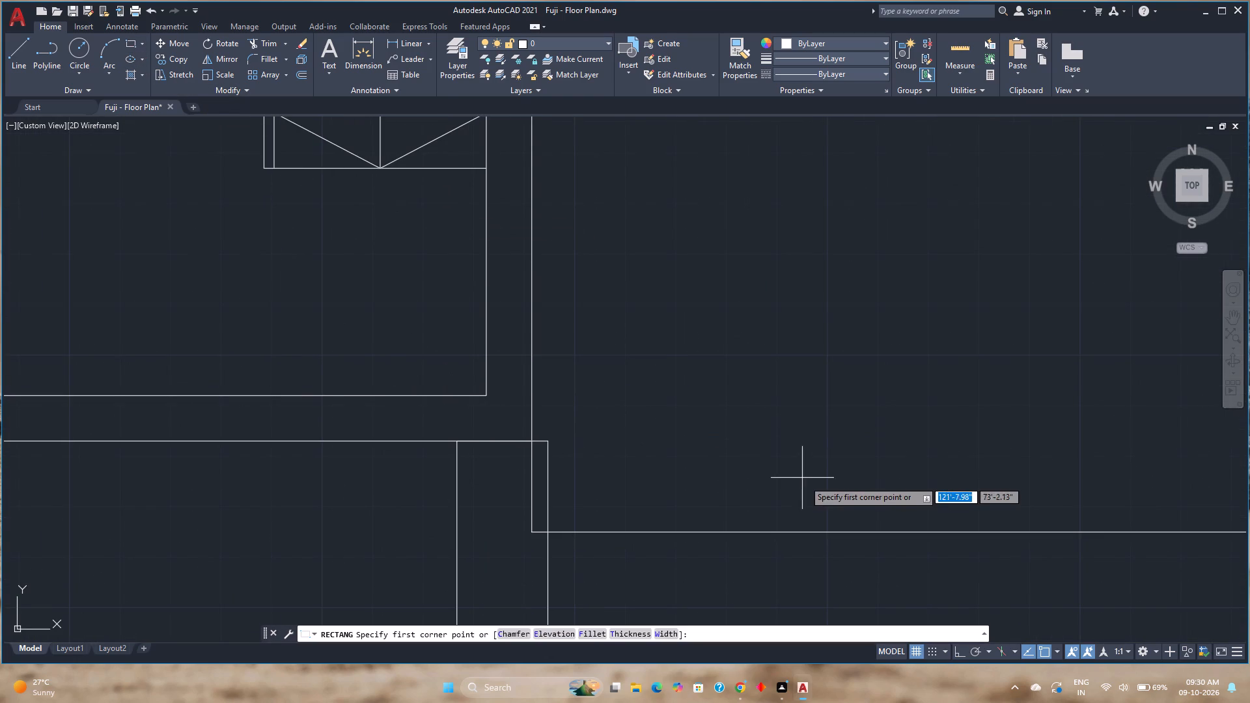
{"action": "left_click", "coordinate": [798, 480]}
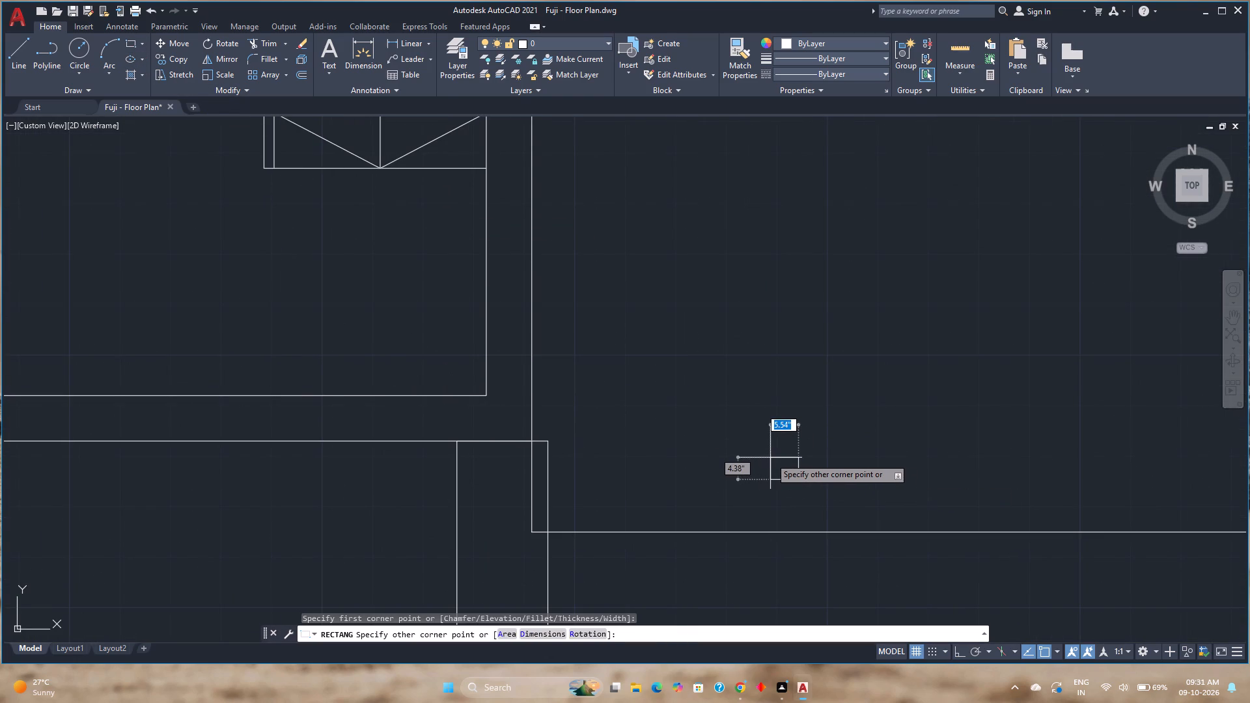
{"action": "key", "text": "2"}
{"action": "type", "text": ",2"}
{"action": "key", "text": "Return"}
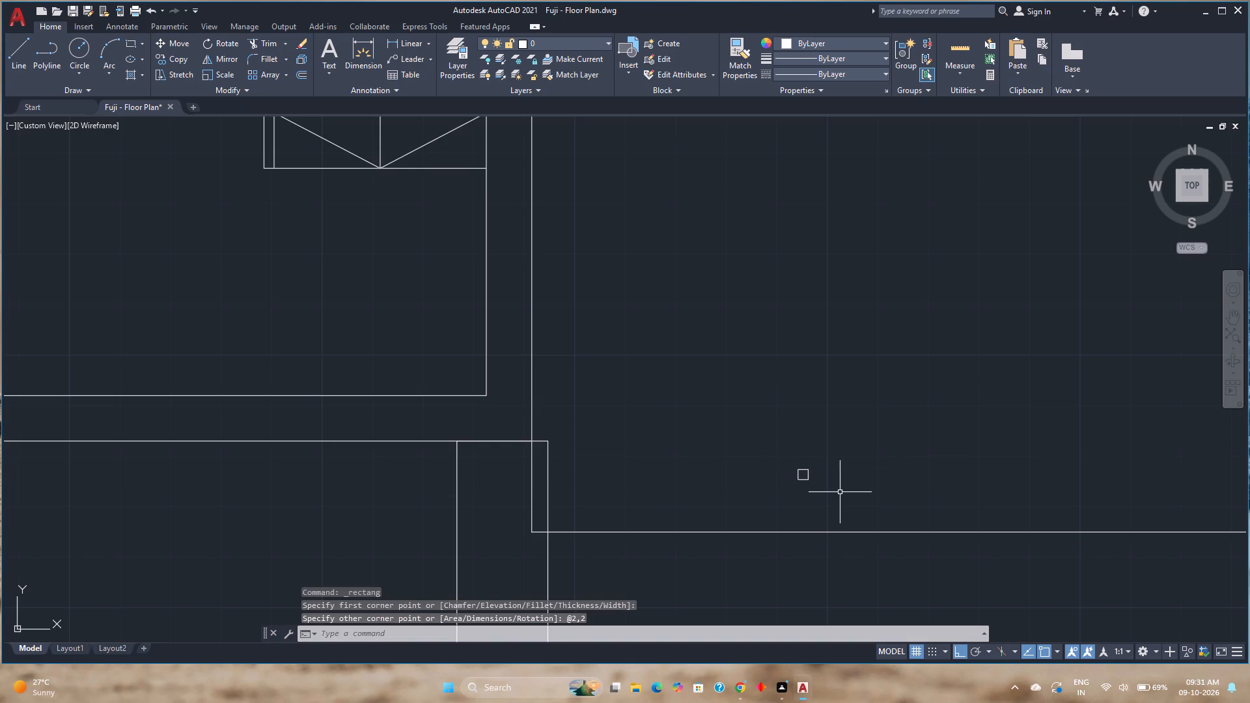
Move the small square by its northeast corner to where the staircase's outer wall corner meets the southeast area's west line.
{"action": "left_click", "coordinate": [801, 469]}
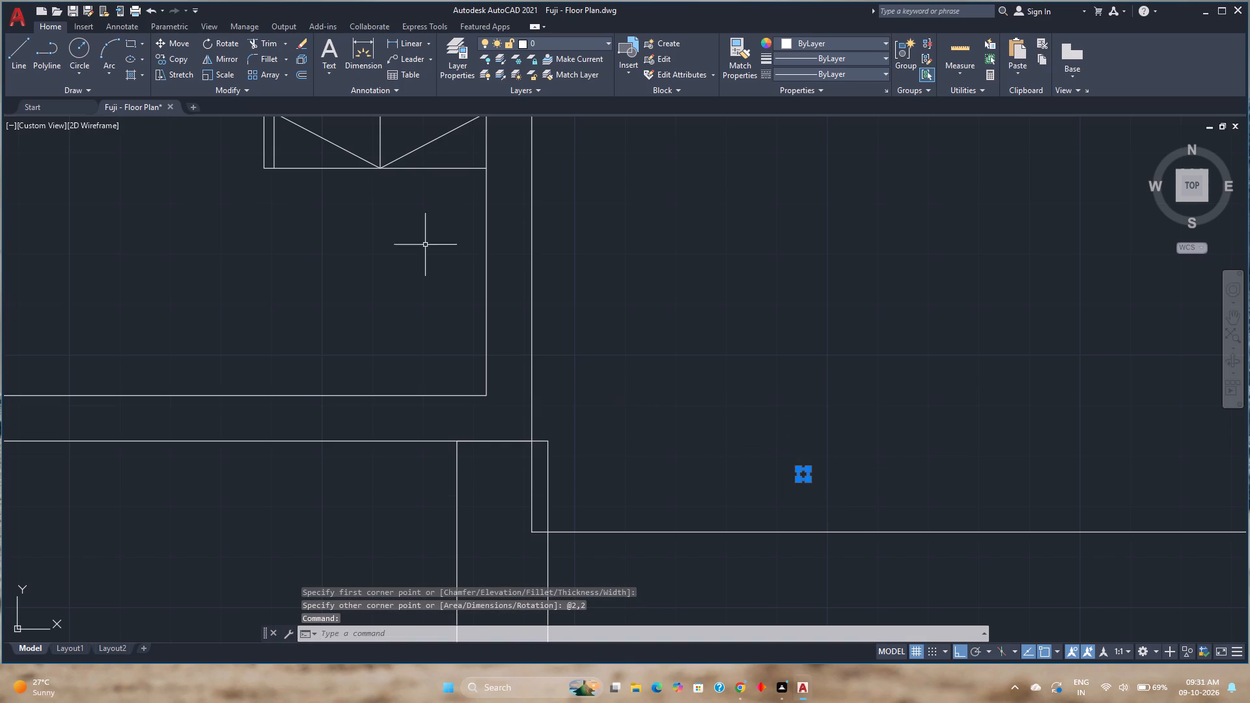
{"action": "left_click", "coordinate": [161, 40]}
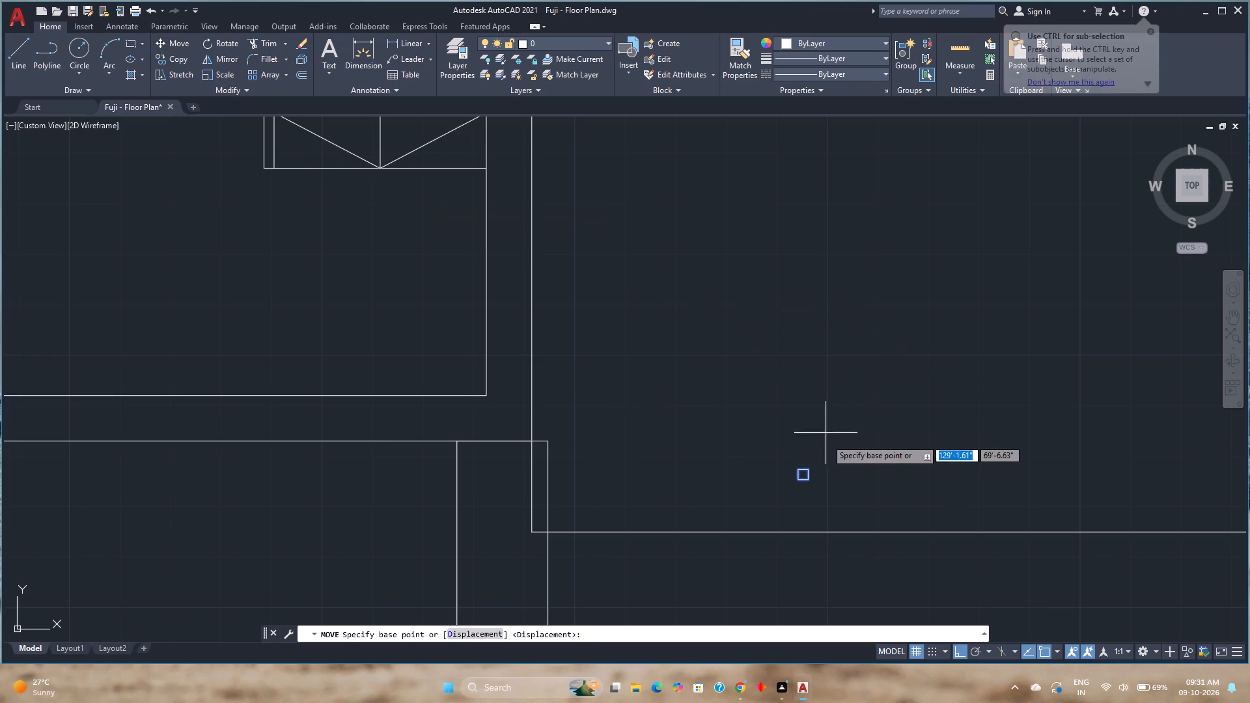
{"action": "scroll", "coordinate": [807, 454], "scroll_direction": "up", "scroll_amount": 4}
{"action": "left_click", "coordinate": [812, 562]}
{"action": "scroll", "coordinate": [610, 448], "scroll_direction": "down", "scroll_amount": 2}
{"action": "middle_click_drag", "start_coordinate": [610, 448], "coordinate": [870, 448]}
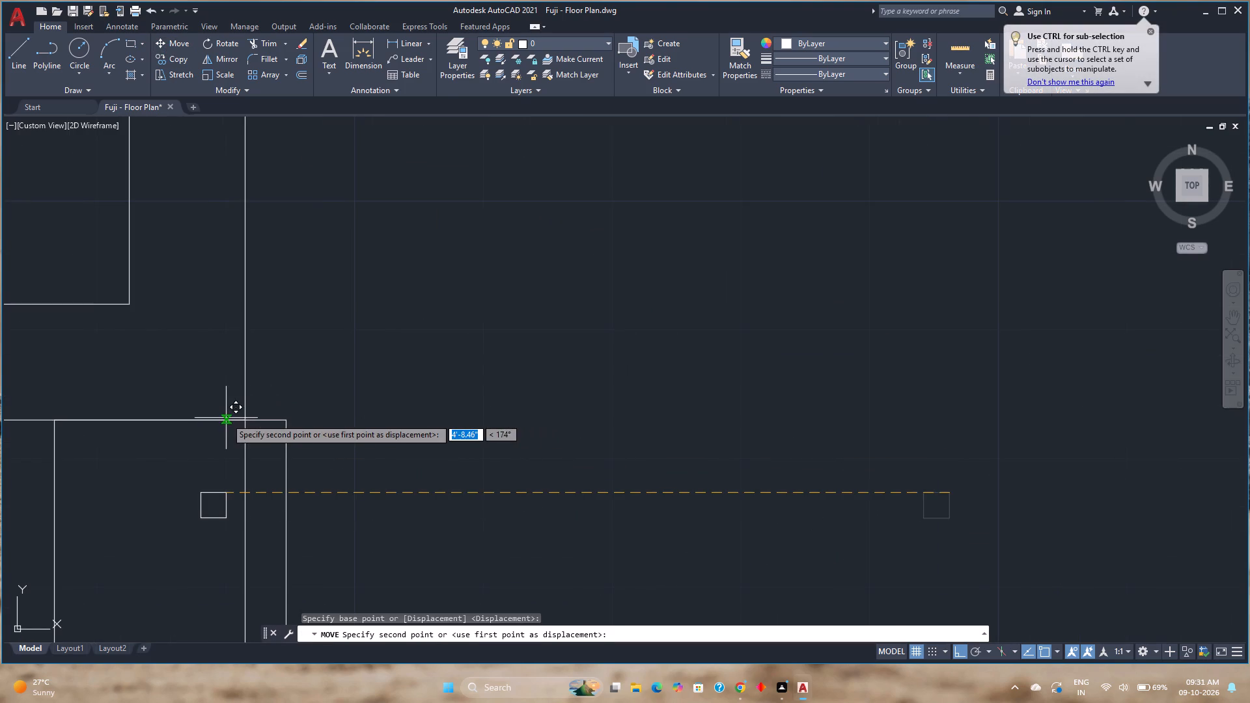
{"action": "left_click", "coordinate": [245, 422]}
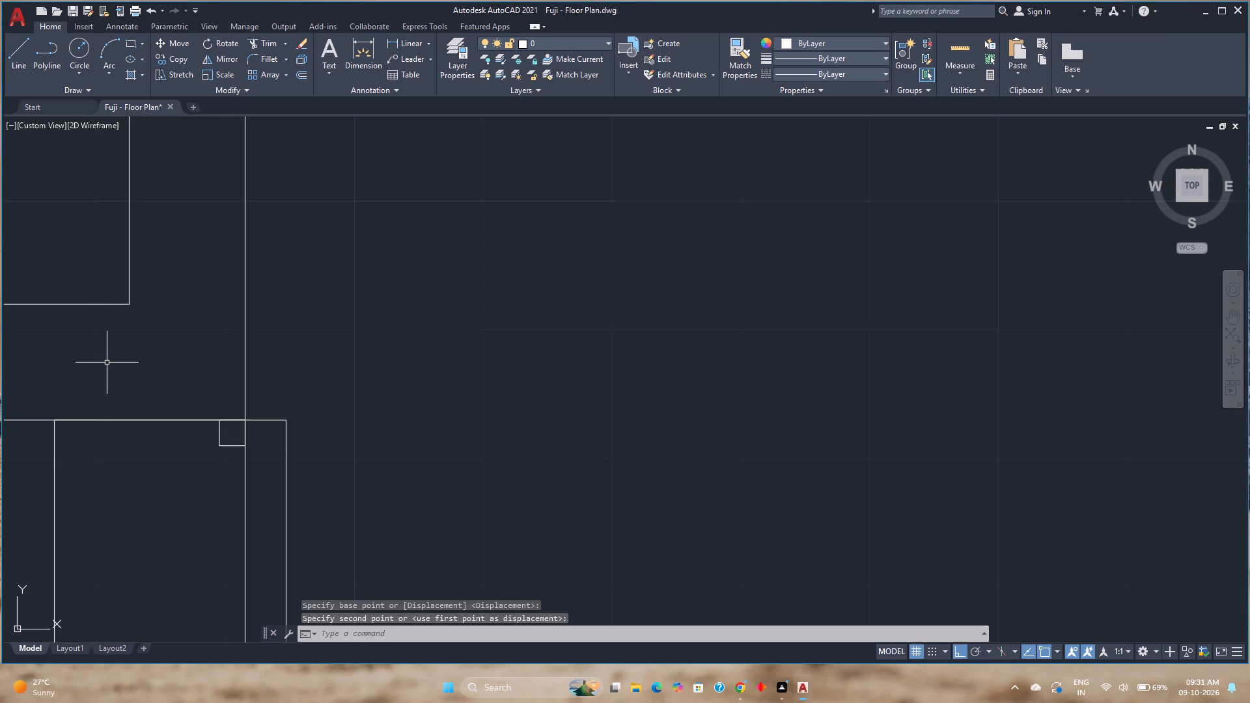
Move the small square west by its own 2" width along the staircase wall's outer line.
{"action": "scroll", "coordinate": [191, 421], "scroll_direction": "up", "scroll_amount": 2}
{"action": "middle_click_drag", "start_coordinate": [222, 440], "coordinate": [476, 430]}
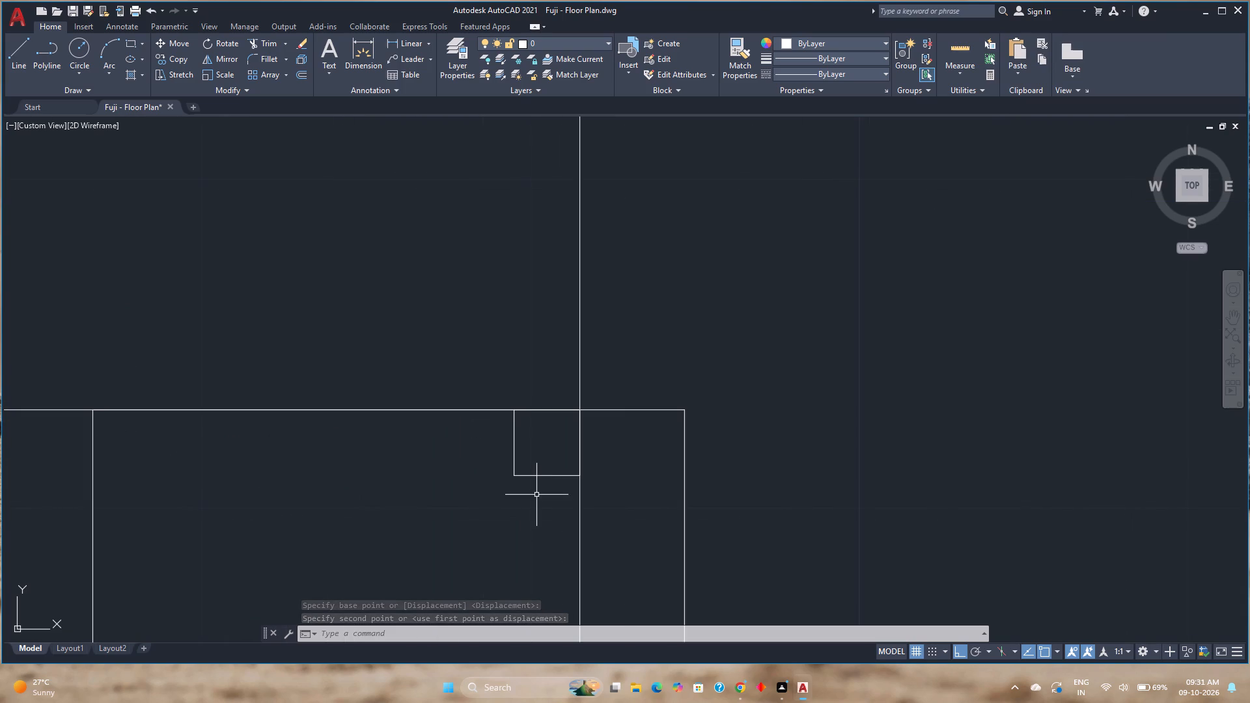
{"action": "left_click", "coordinate": [530, 478]}
{"action": "left_click", "coordinate": [508, 467]}
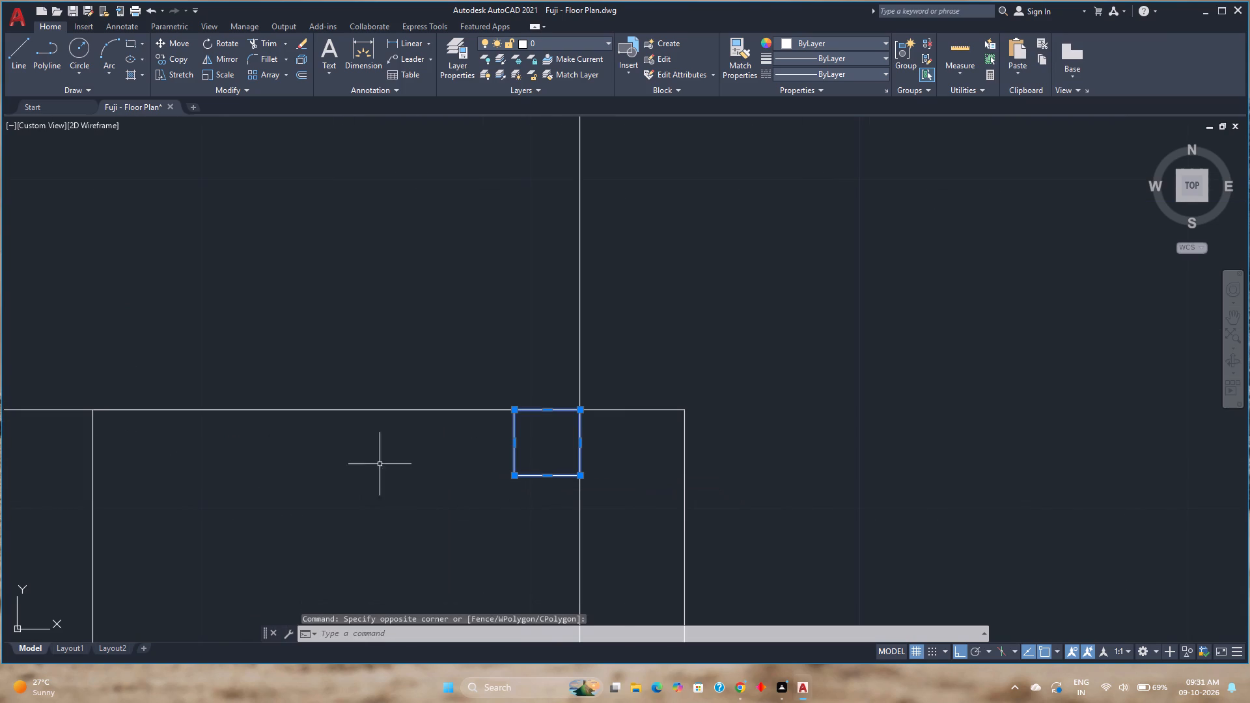
{"action": "left_click", "coordinate": [170, 38]}
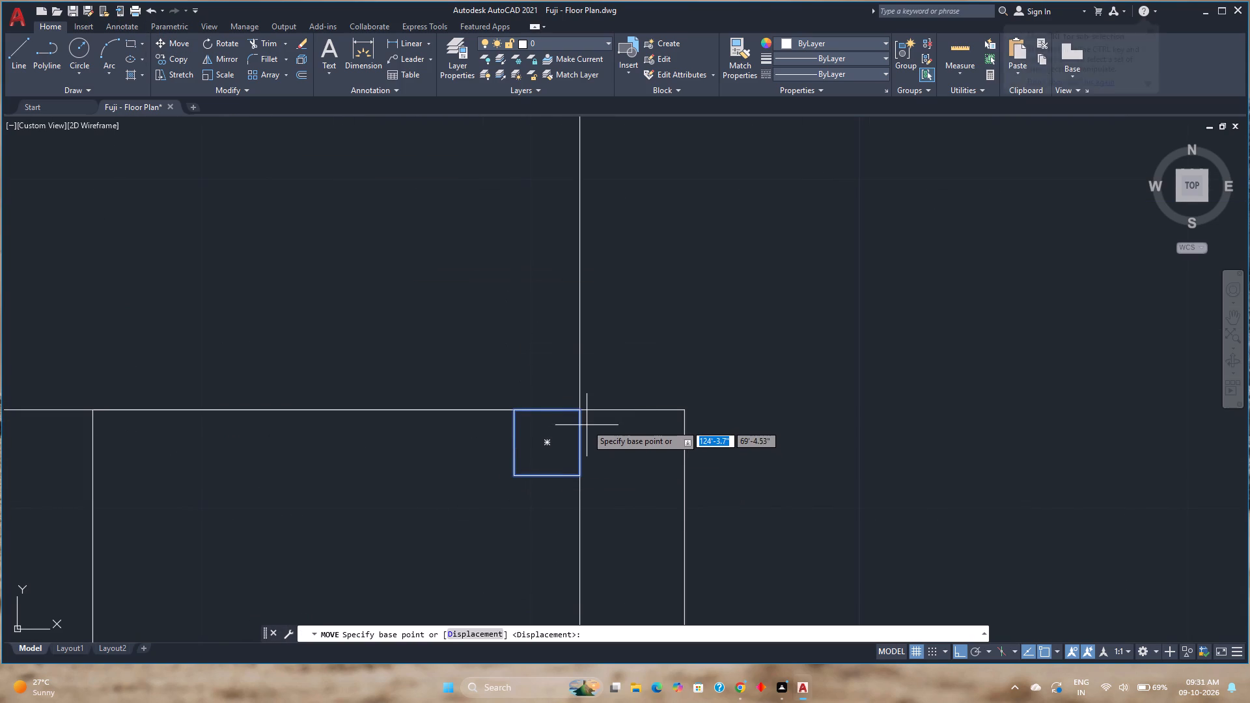
{"action": "left_click", "coordinate": [578, 415]}
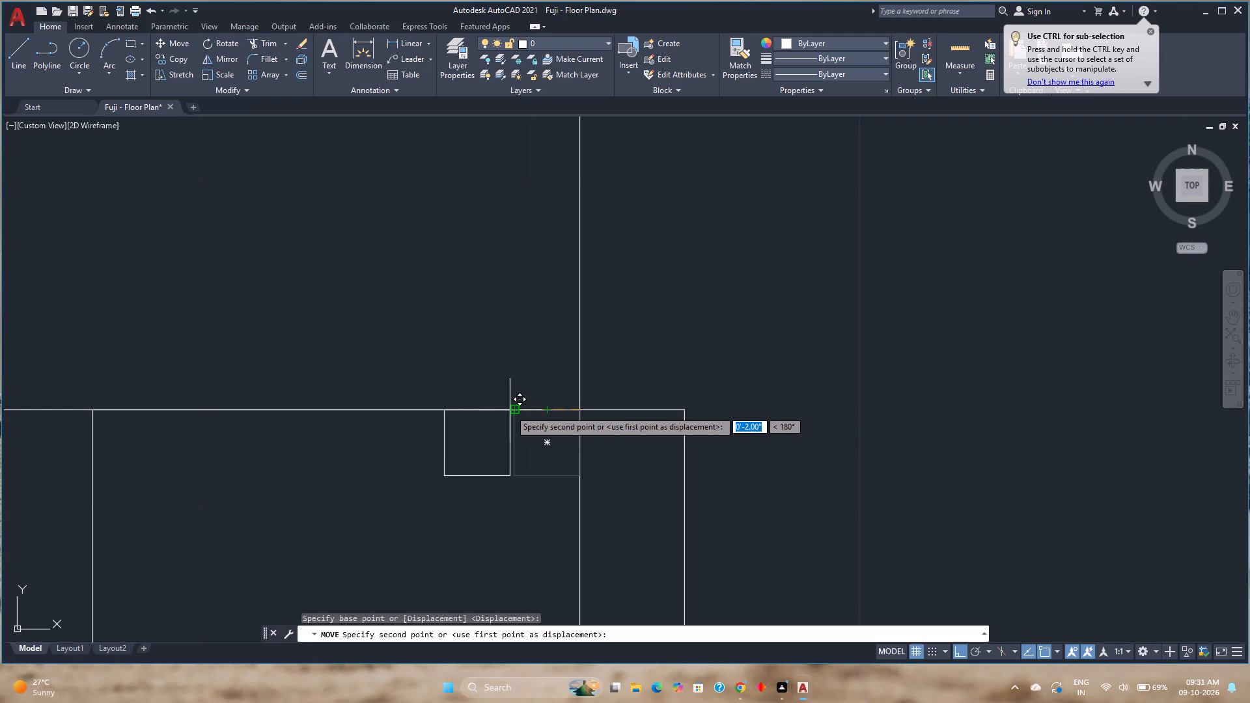
{"action": "left_click", "coordinate": [513, 411]}
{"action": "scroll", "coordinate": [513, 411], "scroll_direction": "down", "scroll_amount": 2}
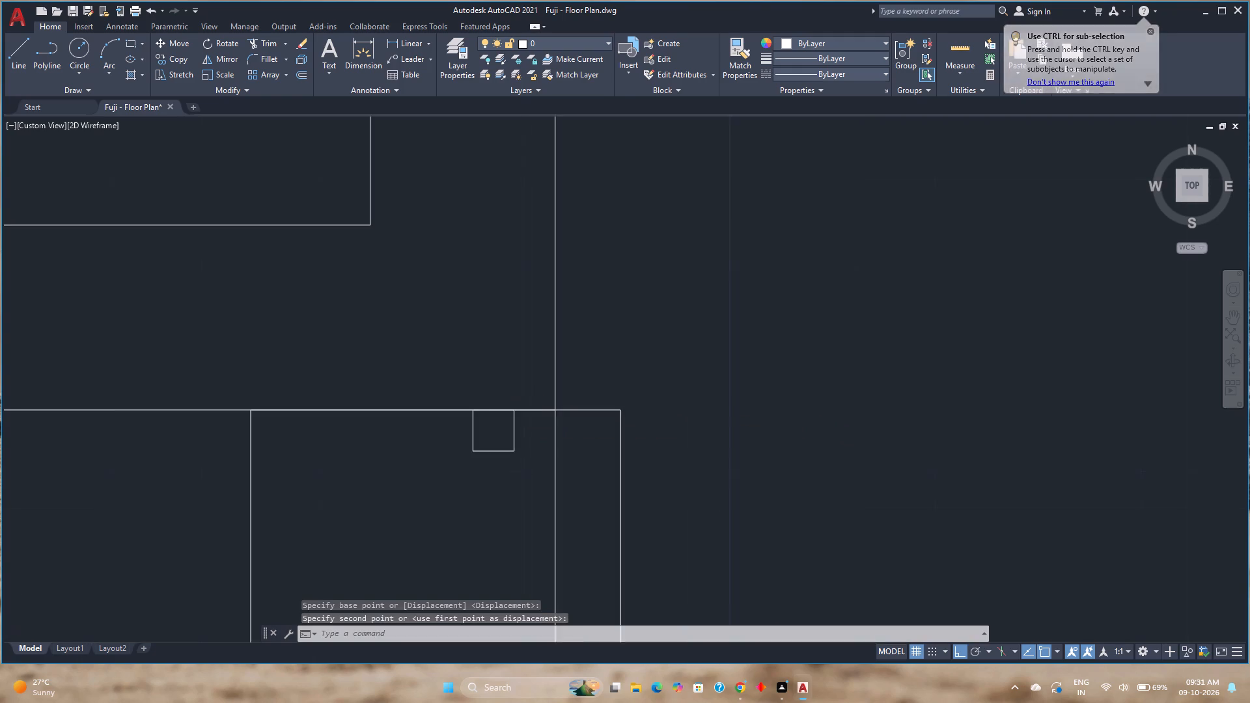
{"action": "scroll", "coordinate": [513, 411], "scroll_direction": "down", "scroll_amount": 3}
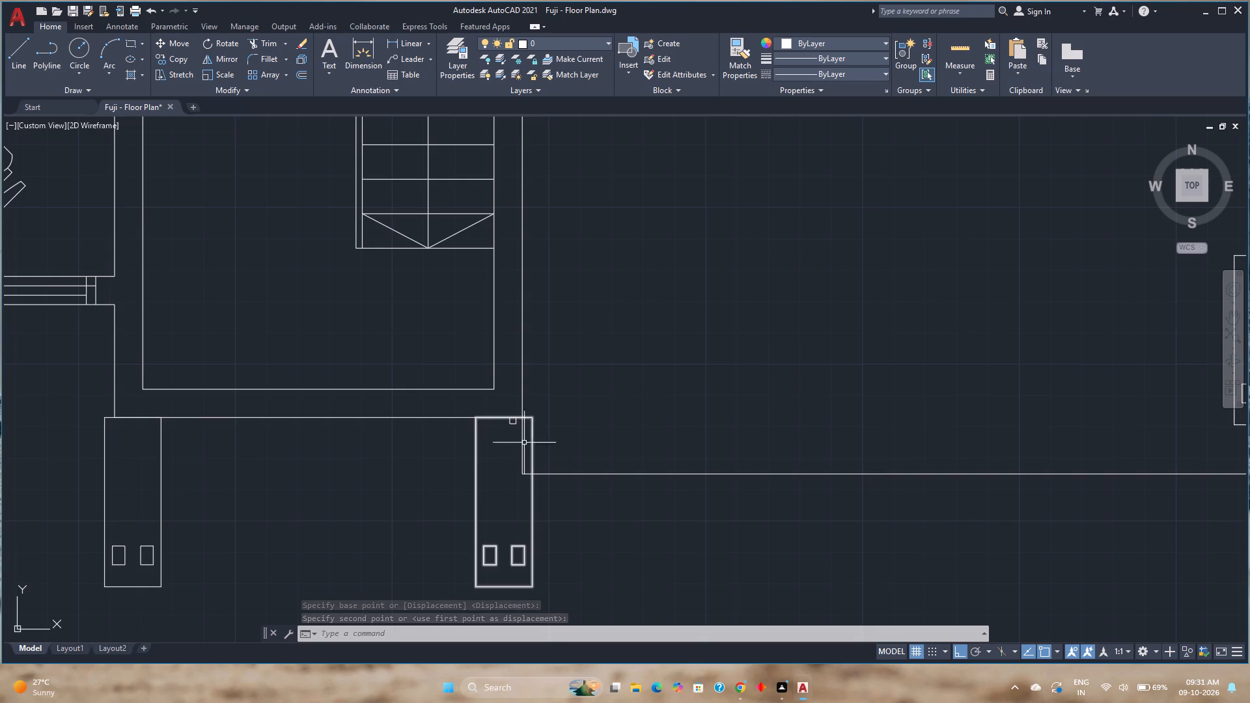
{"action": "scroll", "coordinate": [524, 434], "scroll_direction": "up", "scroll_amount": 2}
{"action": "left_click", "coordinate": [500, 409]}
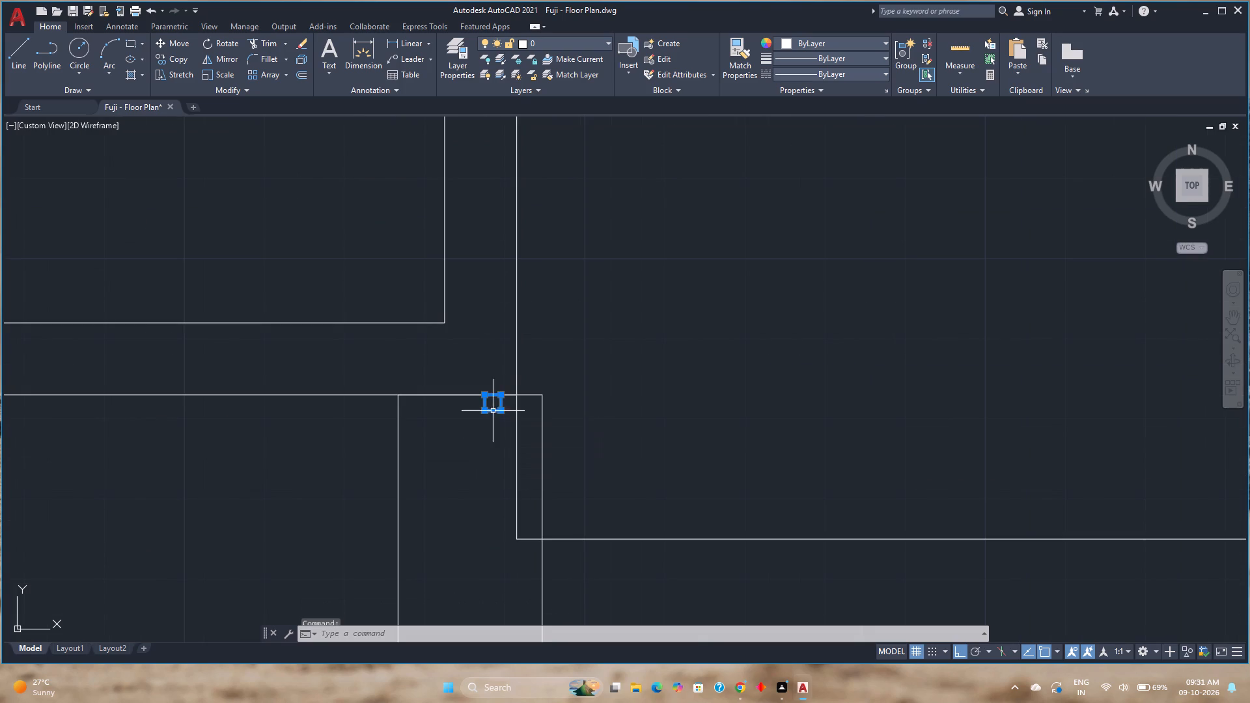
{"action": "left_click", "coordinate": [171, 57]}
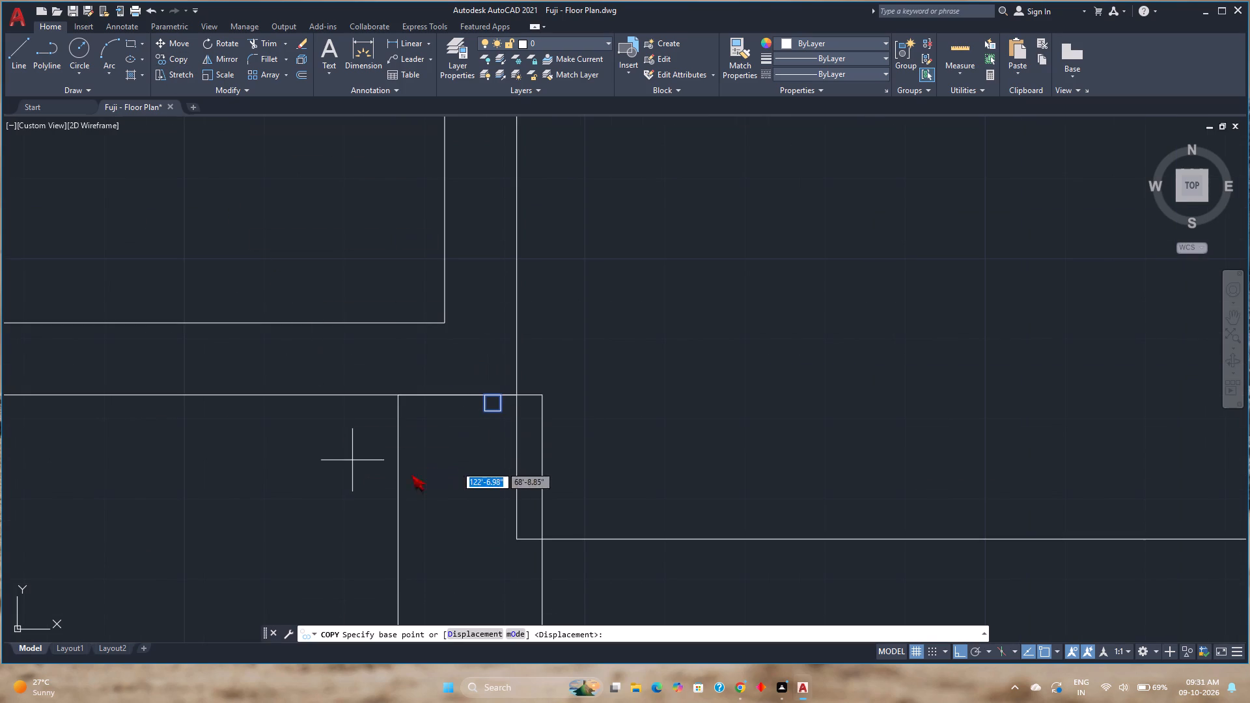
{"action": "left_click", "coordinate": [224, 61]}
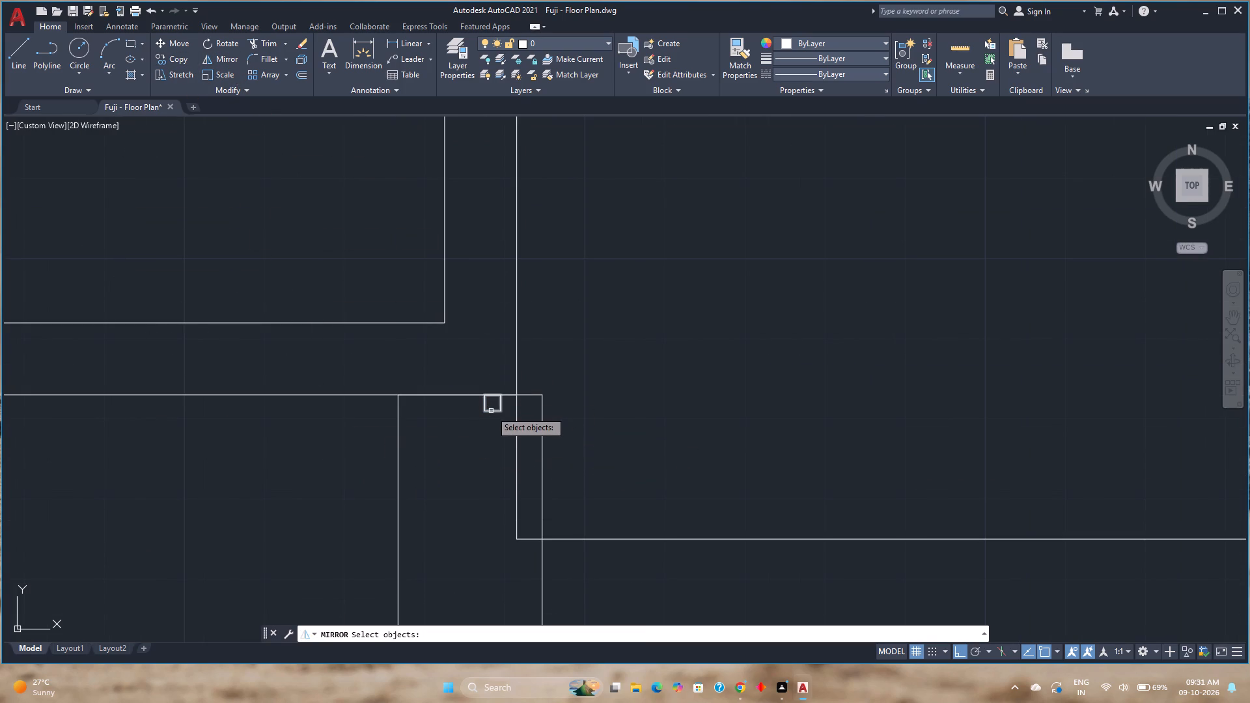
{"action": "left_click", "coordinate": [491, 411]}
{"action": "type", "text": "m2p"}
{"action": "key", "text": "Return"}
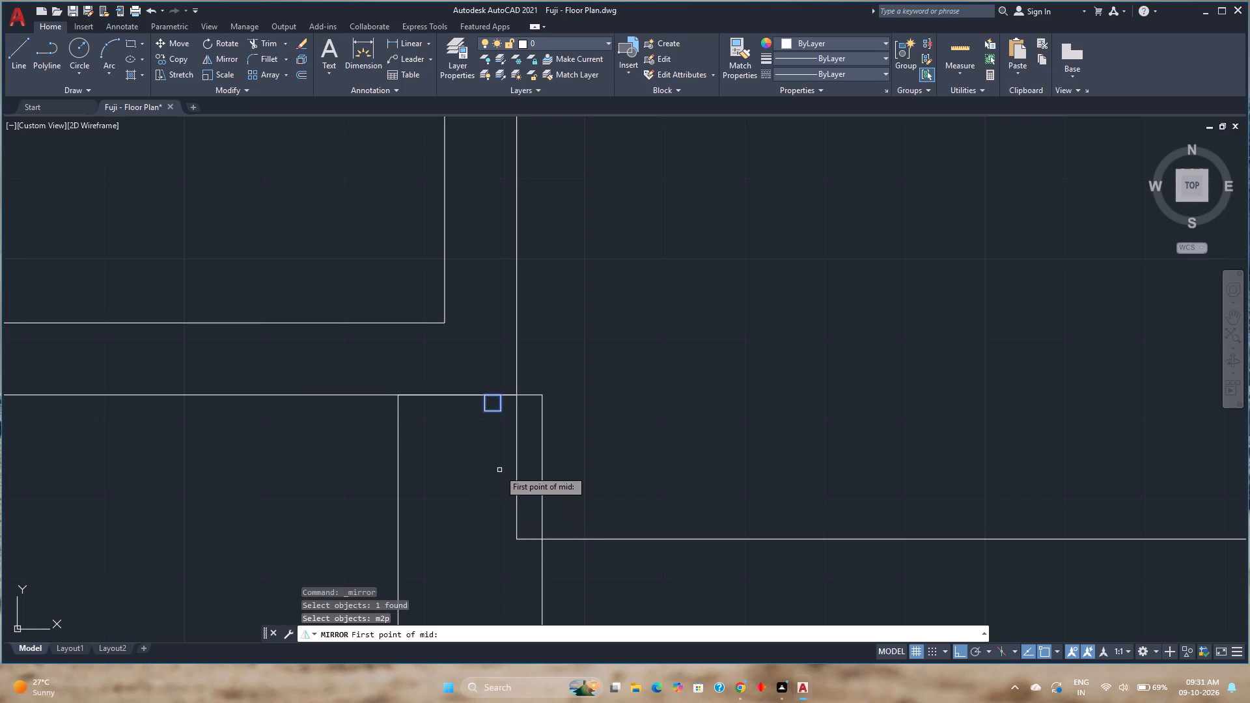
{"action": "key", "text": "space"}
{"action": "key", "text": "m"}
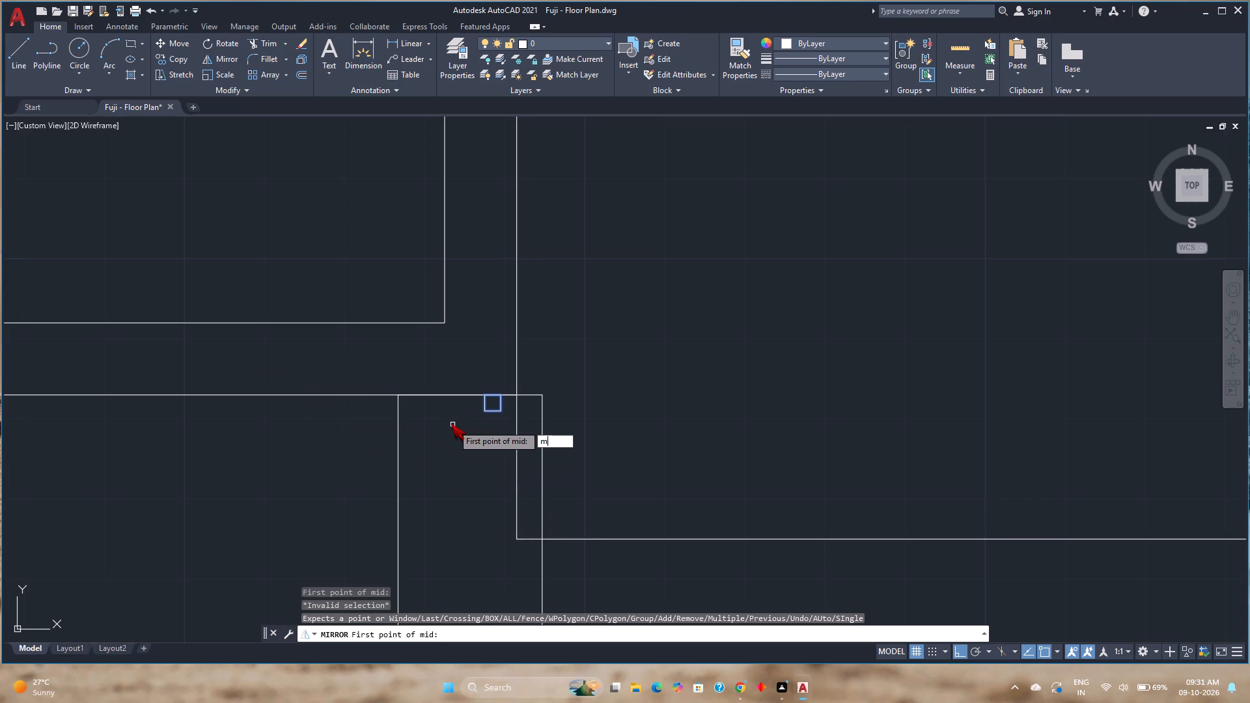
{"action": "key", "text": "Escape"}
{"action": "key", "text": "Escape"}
Mirror the small square about a horizontal line midway between the wall corner and the southeast area's southwest corner, keeping the source.
{"action": "left_click", "coordinate": [485, 401]}
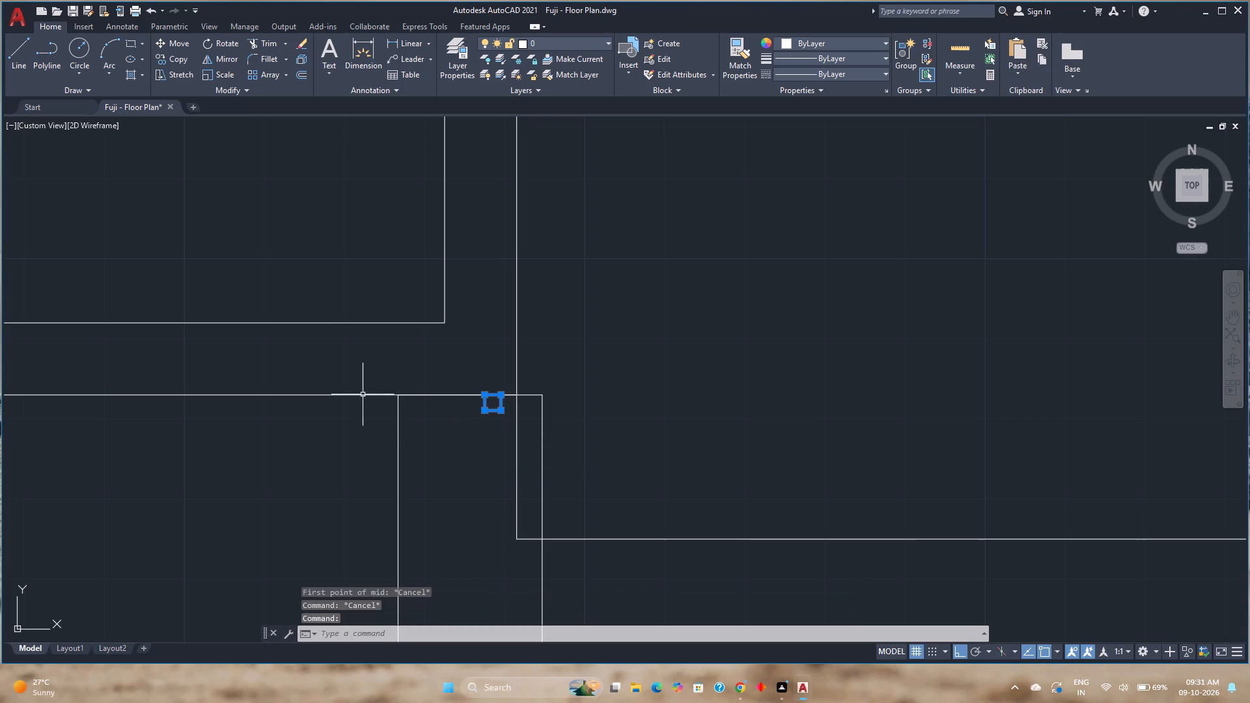
{"action": "left_click", "coordinate": [208, 59]}
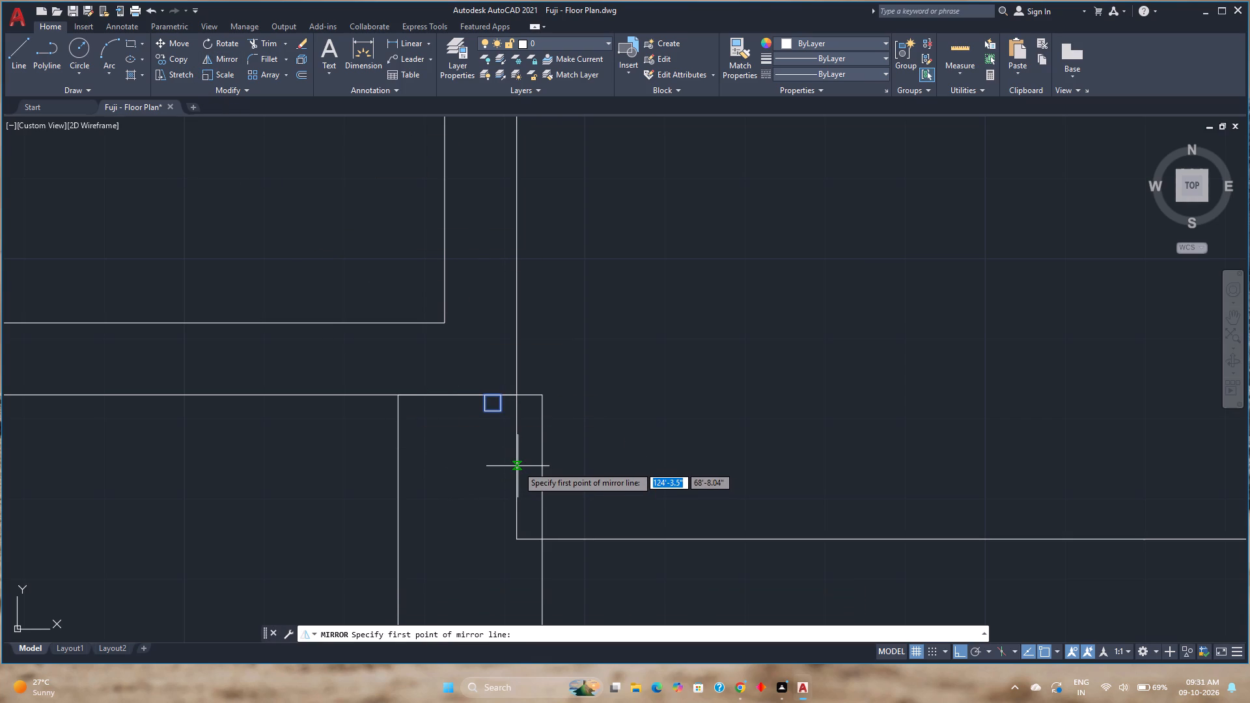
{"action": "key", "text": "m"}
{"action": "key", "text": "2"}
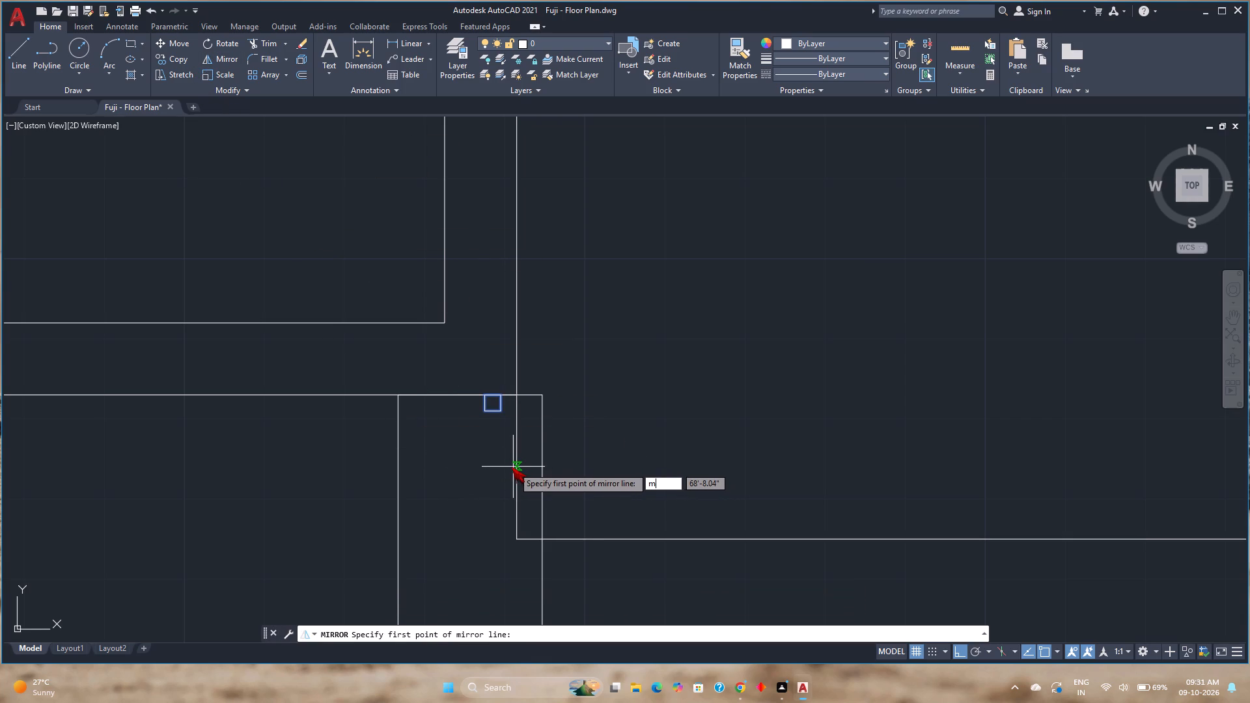
{"action": "key", "text": "p"}
{"action": "key", "text": "Return"}
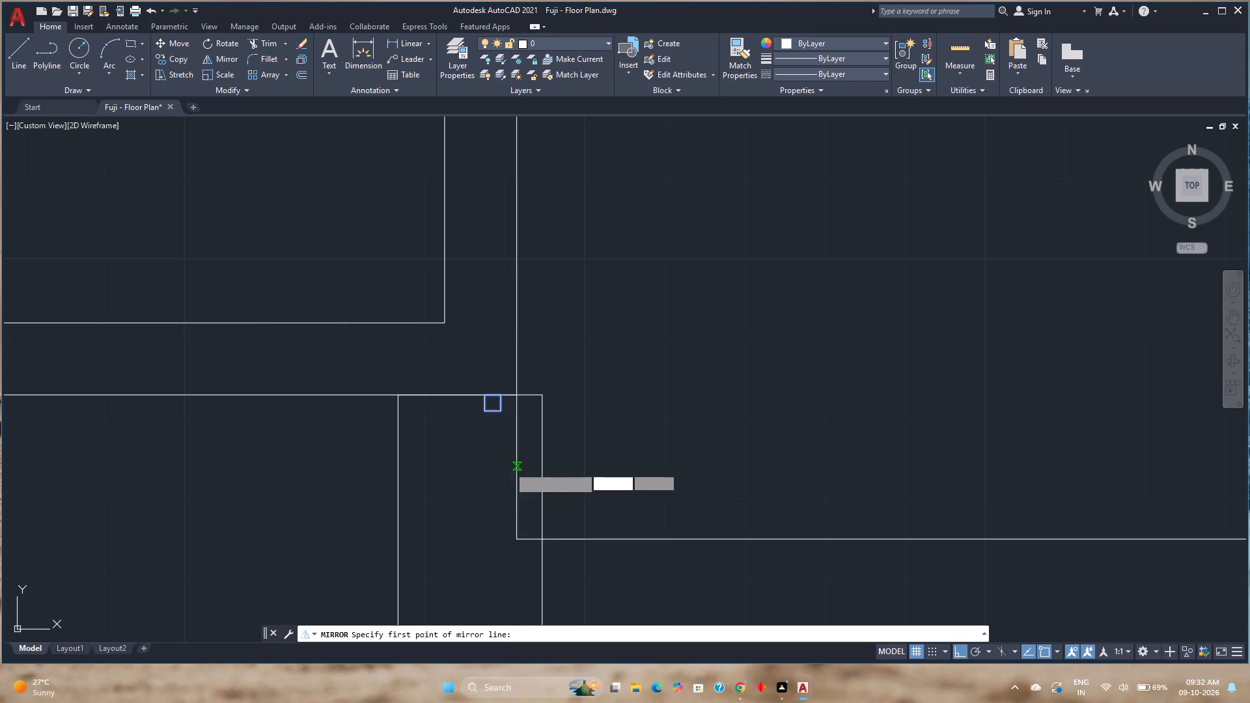
{"action": "left_click", "coordinate": [516, 536]}
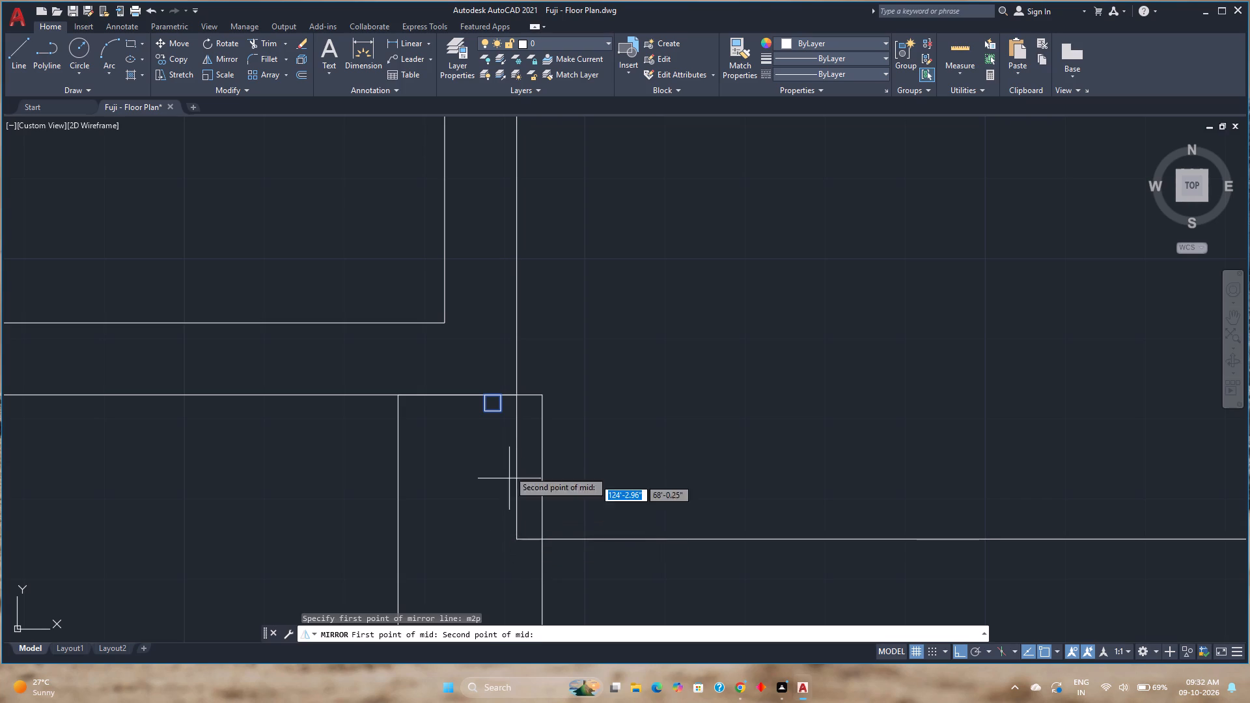
{"action": "left_click", "coordinate": [517, 396]}
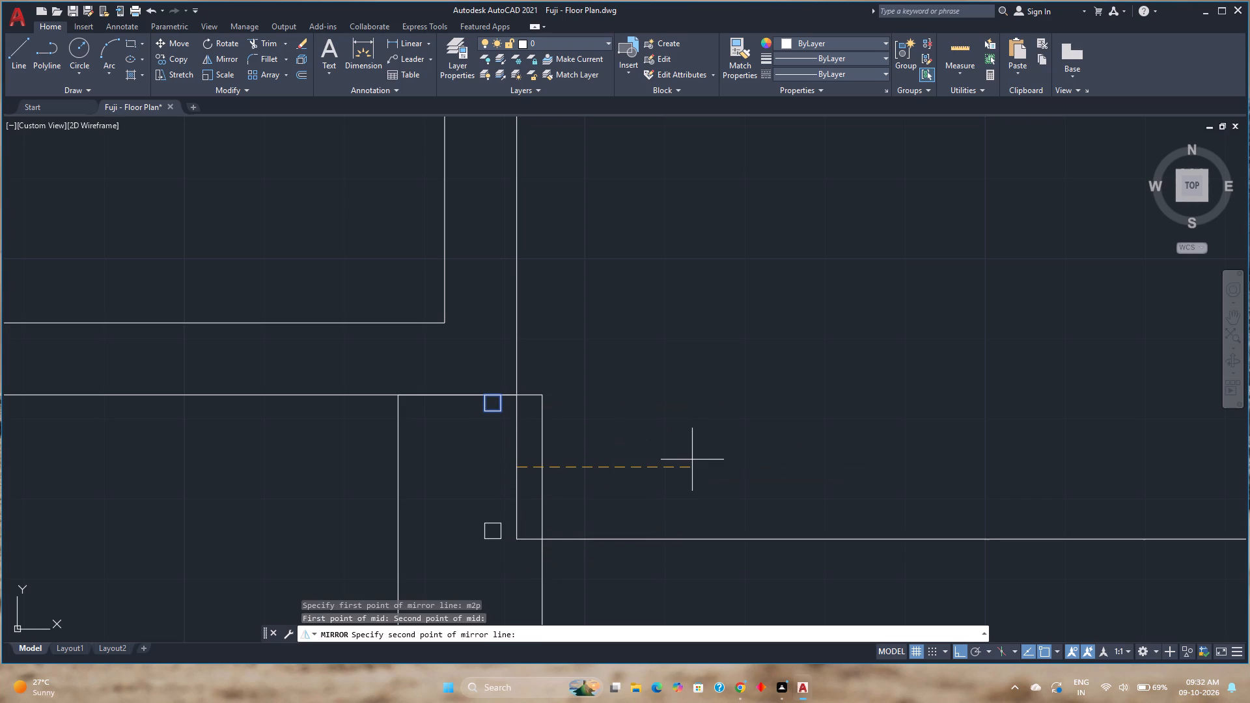
{"action": "left_click", "coordinate": [692, 460]}
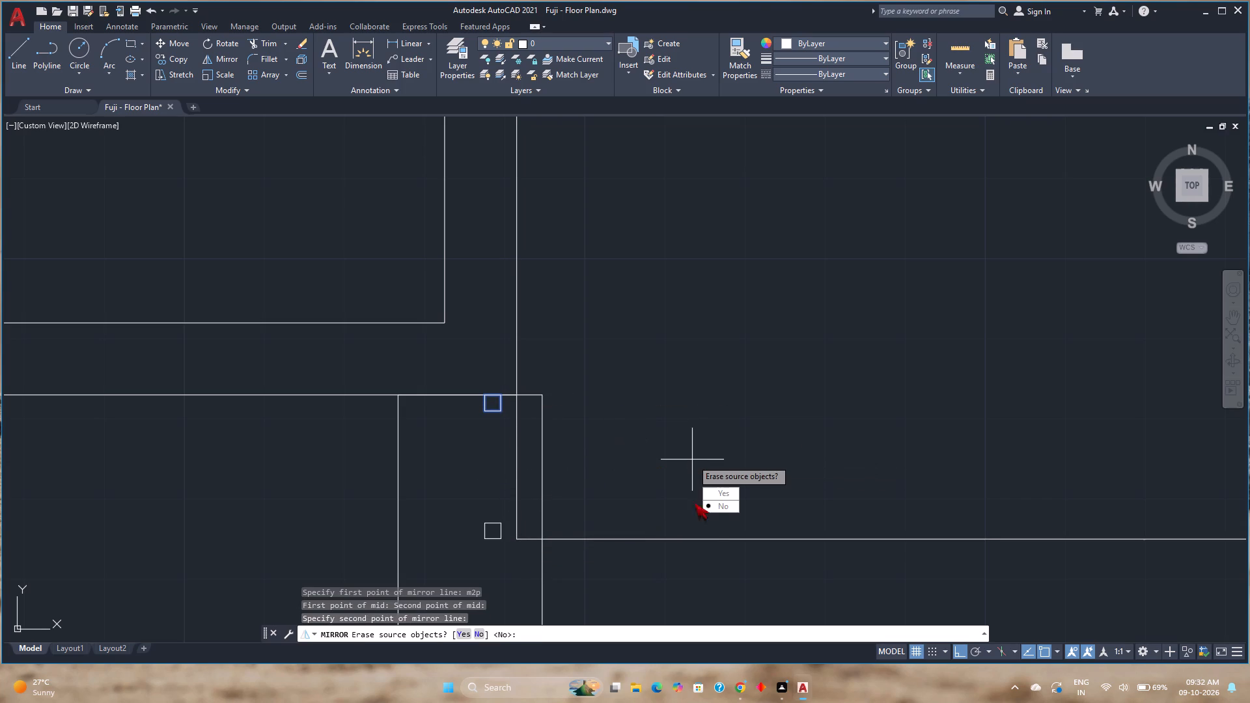
{"action": "left_click", "coordinate": [719, 510]}
Copy the lower small square as a fitted array of 5 items along the south line, ending at the southeast area's southeast corner.
{"action": "scroll", "coordinate": [679, 448], "scroll_direction": "down", "scroll_amount": 1}
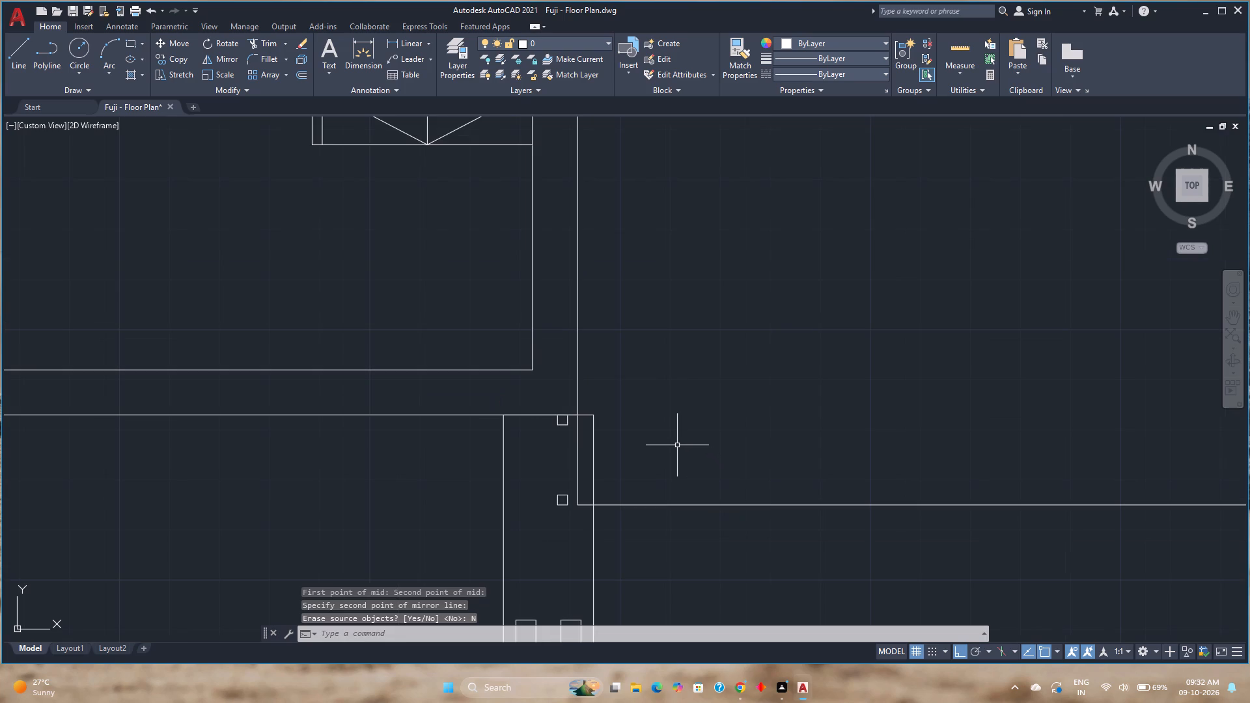
{"action": "middle_click_drag", "start_coordinate": [677, 445], "coordinate": [543, 430]}
{"action": "scroll", "coordinate": [540, 430], "scroll_direction": "down", "scroll_amount": 1}
{"action": "middle_click_drag", "start_coordinate": [725, 434], "coordinate": [531, 437]}
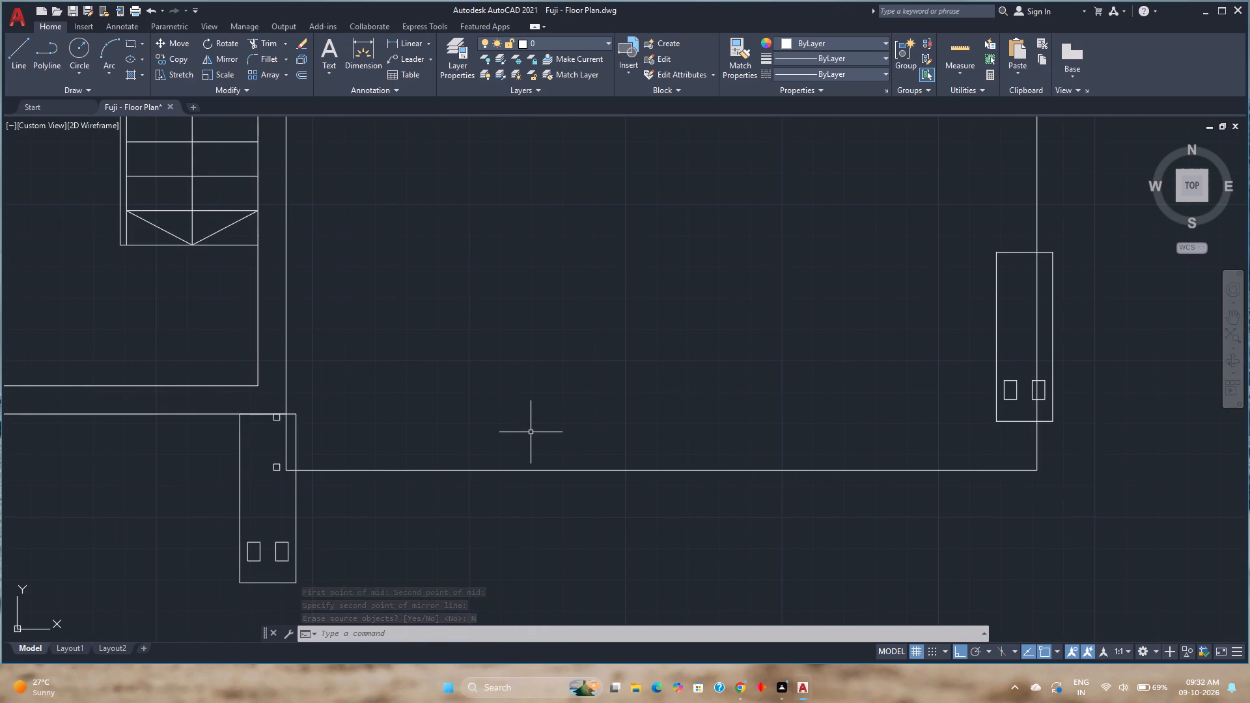
{"action": "left_click", "coordinate": [275, 469]}
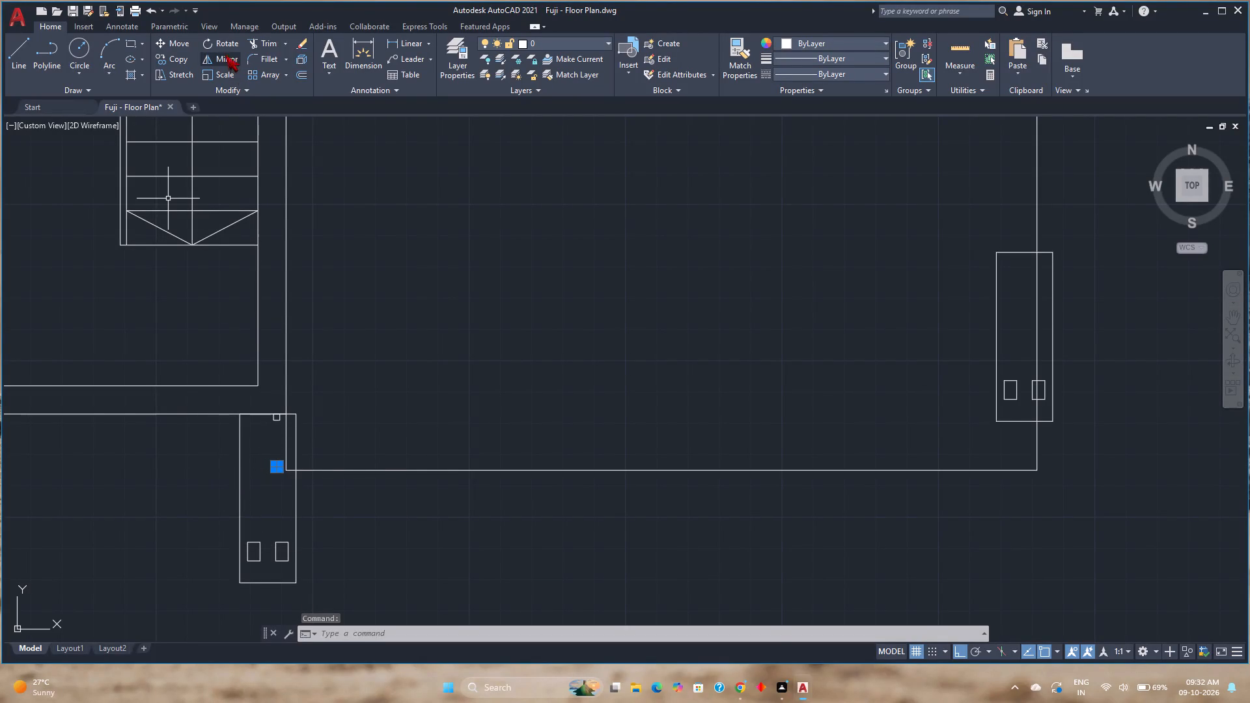
{"action": "left_click", "coordinate": [167, 57]}
{"action": "scroll", "coordinate": [267, 485], "scroll_direction": "up", "scroll_amount": 1}
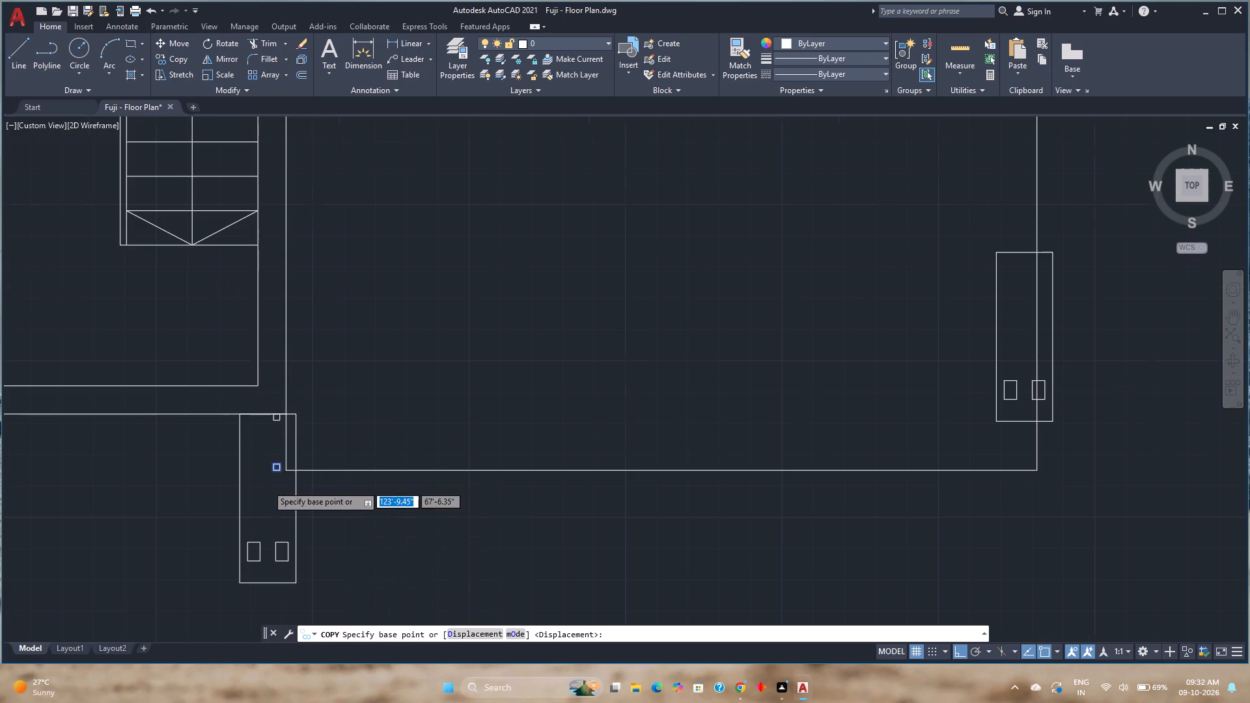
{"action": "scroll", "coordinate": [267, 485], "scroll_direction": "up", "scroll_amount": 1}
{"action": "left_click", "coordinate": [297, 447]}
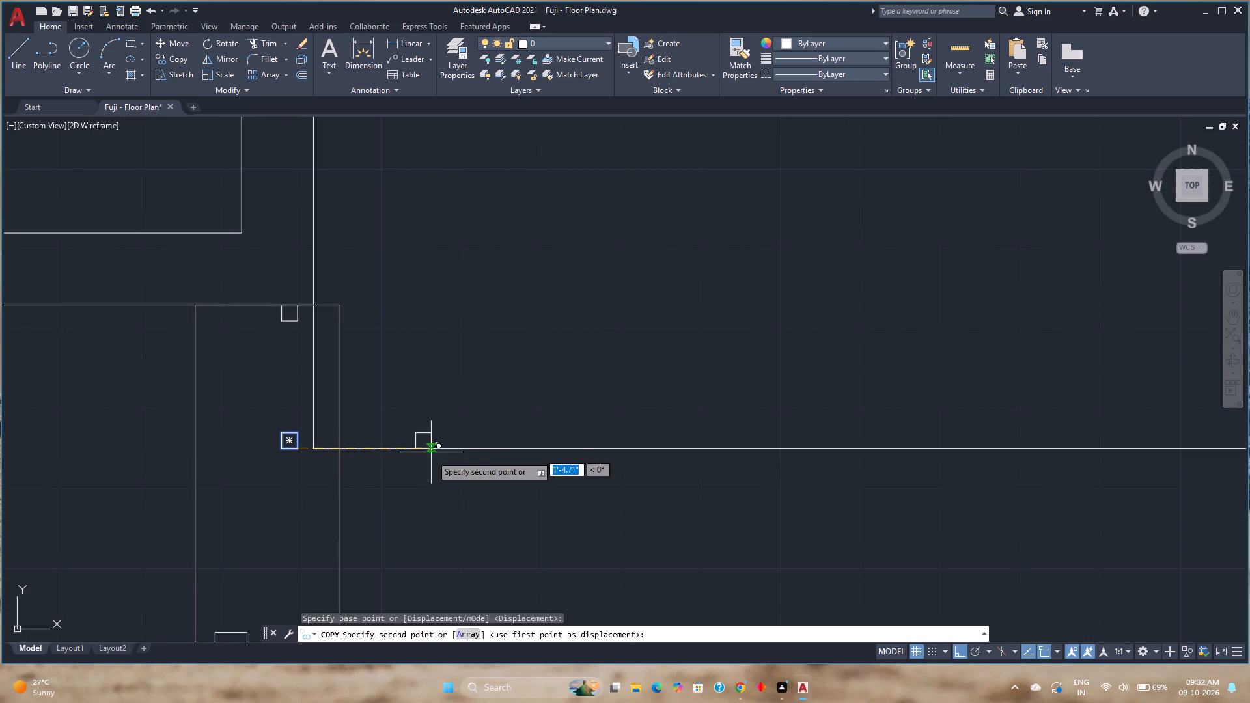
{"action": "left_click", "coordinate": [464, 635]}
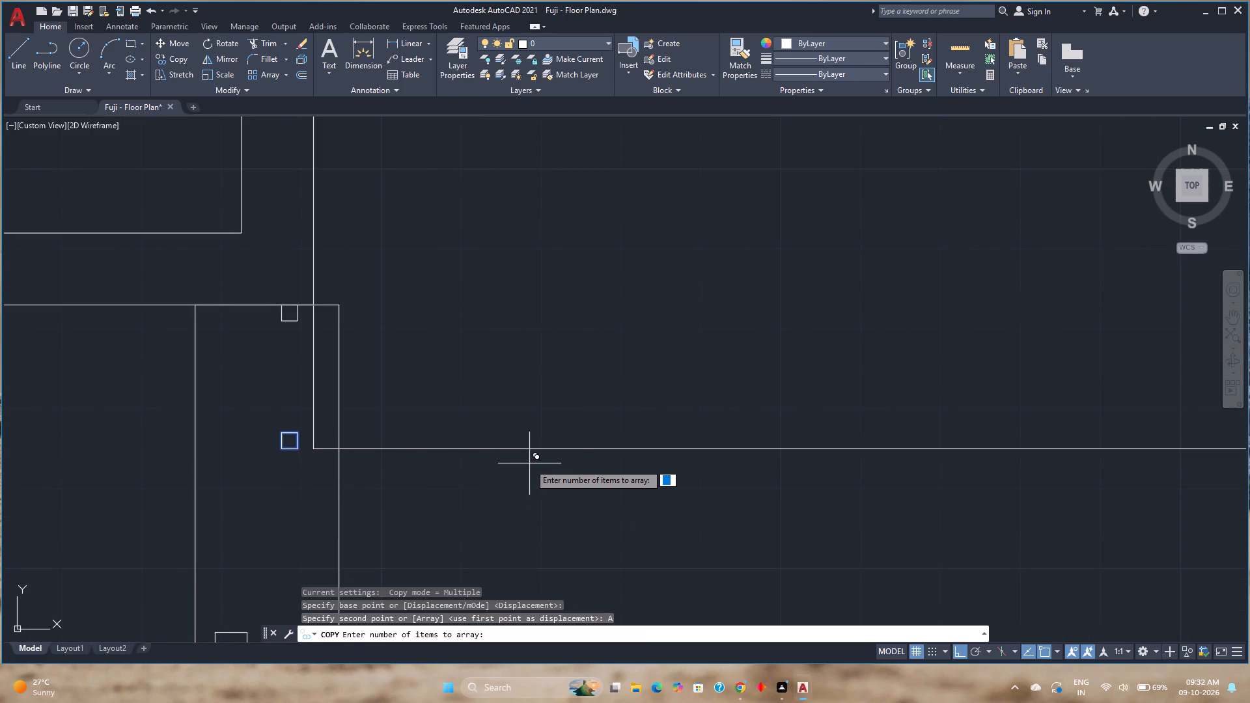
{"action": "key", "text": "5"}
{"action": "key", "text": "Return"}
{"action": "scroll", "coordinate": [558, 456], "scroll_direction": "down", "scroll_amount": 1}
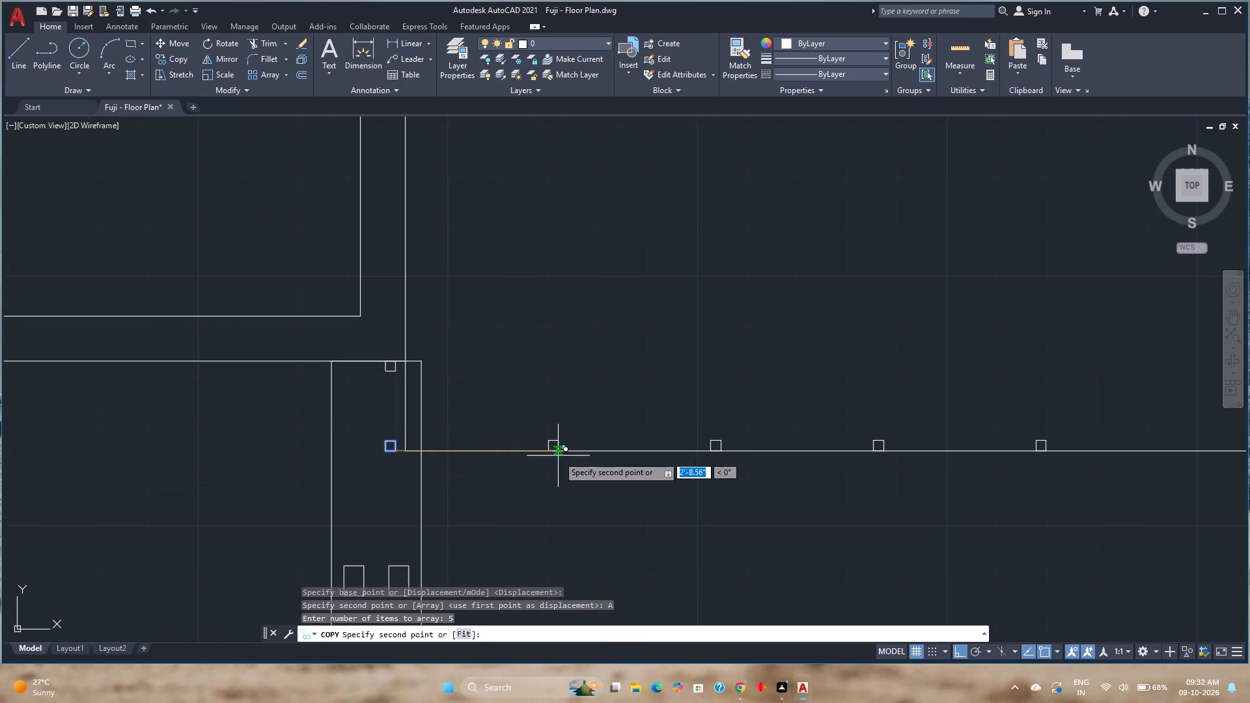
{"action": "left_click", "coordinate": [463, 636]}
{"action": "scroll", "coordinate": [668, 483], "scroll_direction": "down", "scroll_amount": 1}
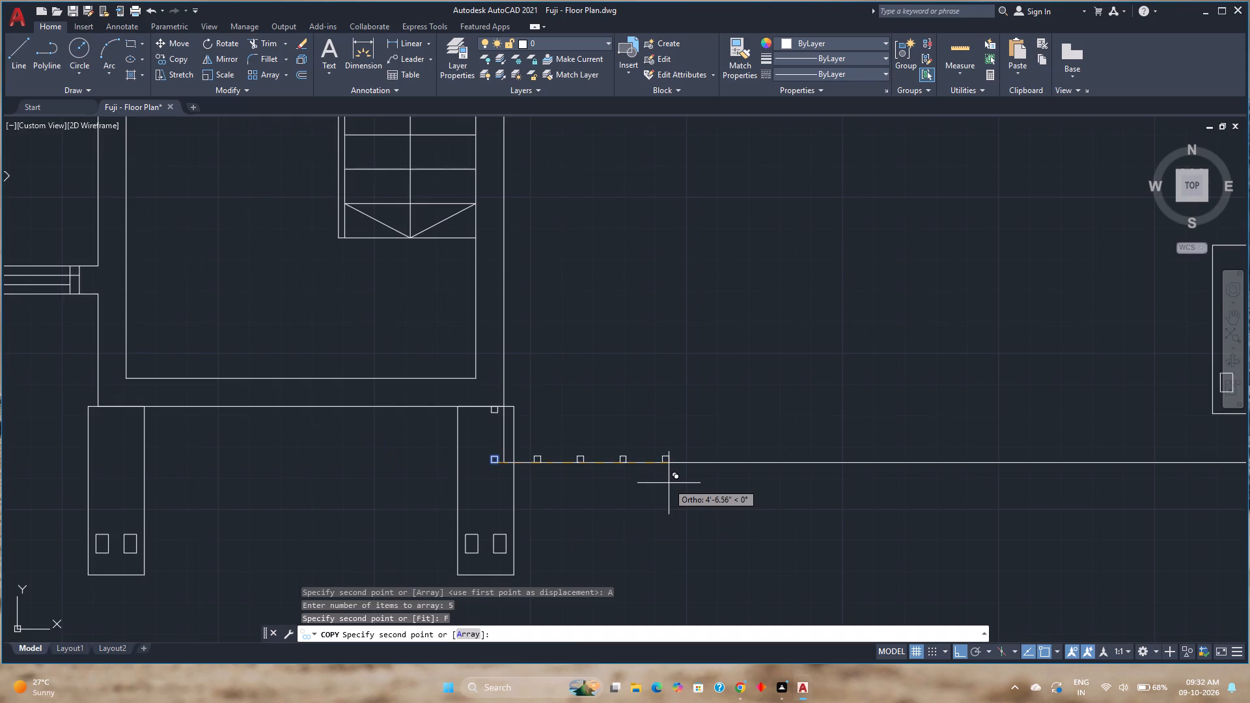
{"action": "middle_click_drag", "start_coordinate": [669, 483], "coordinate": [400, 456]}
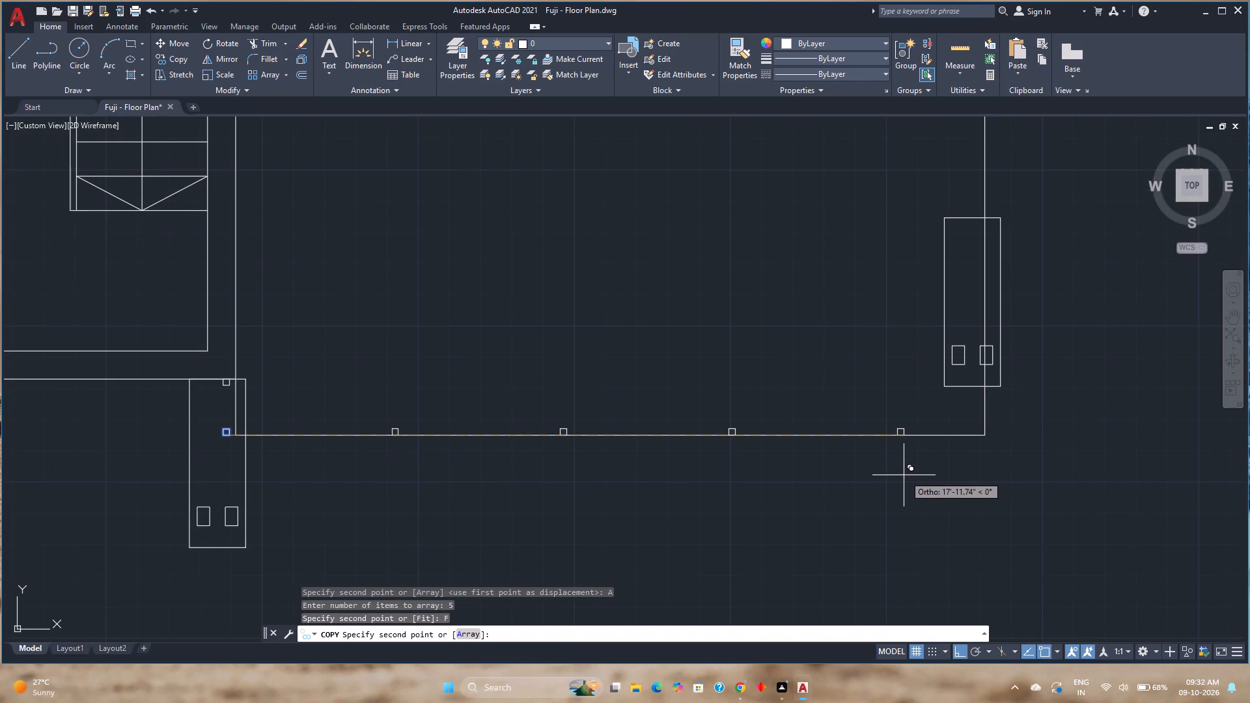
{"action": "left_click", "coordinate": [982, 434]}
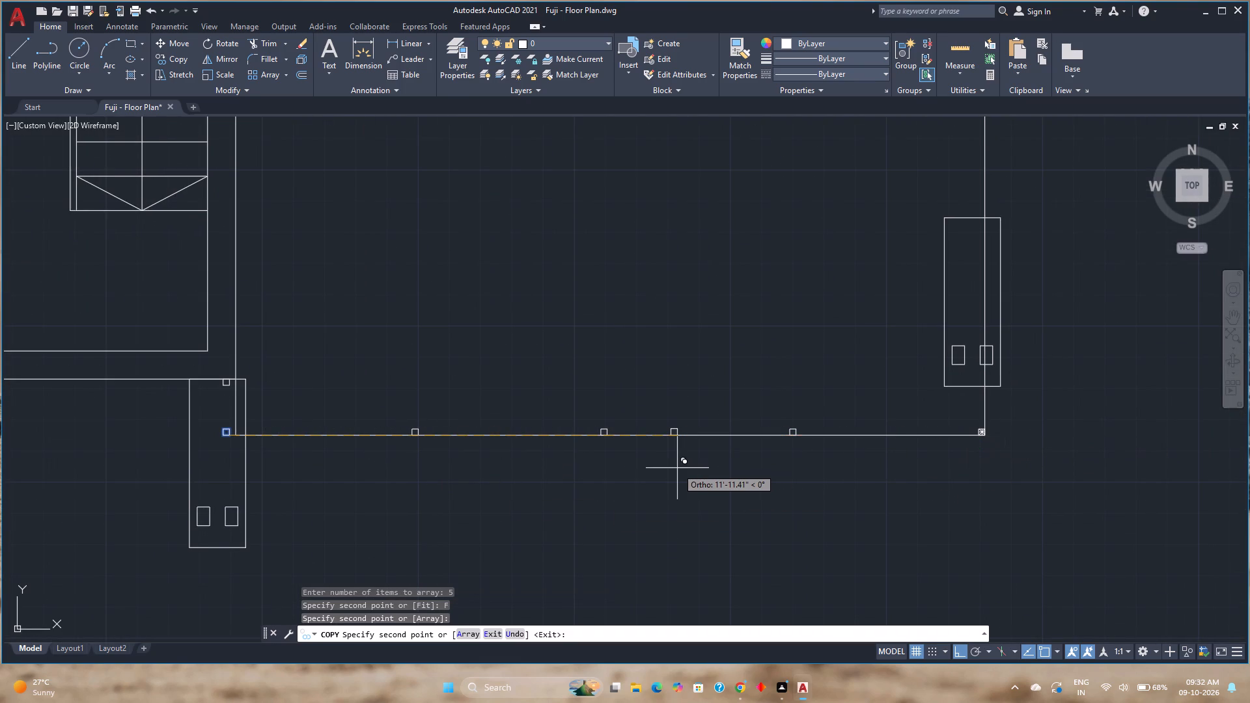
{"action": "key", "text": "Escape"}
{"action": "key", "text": "space"}
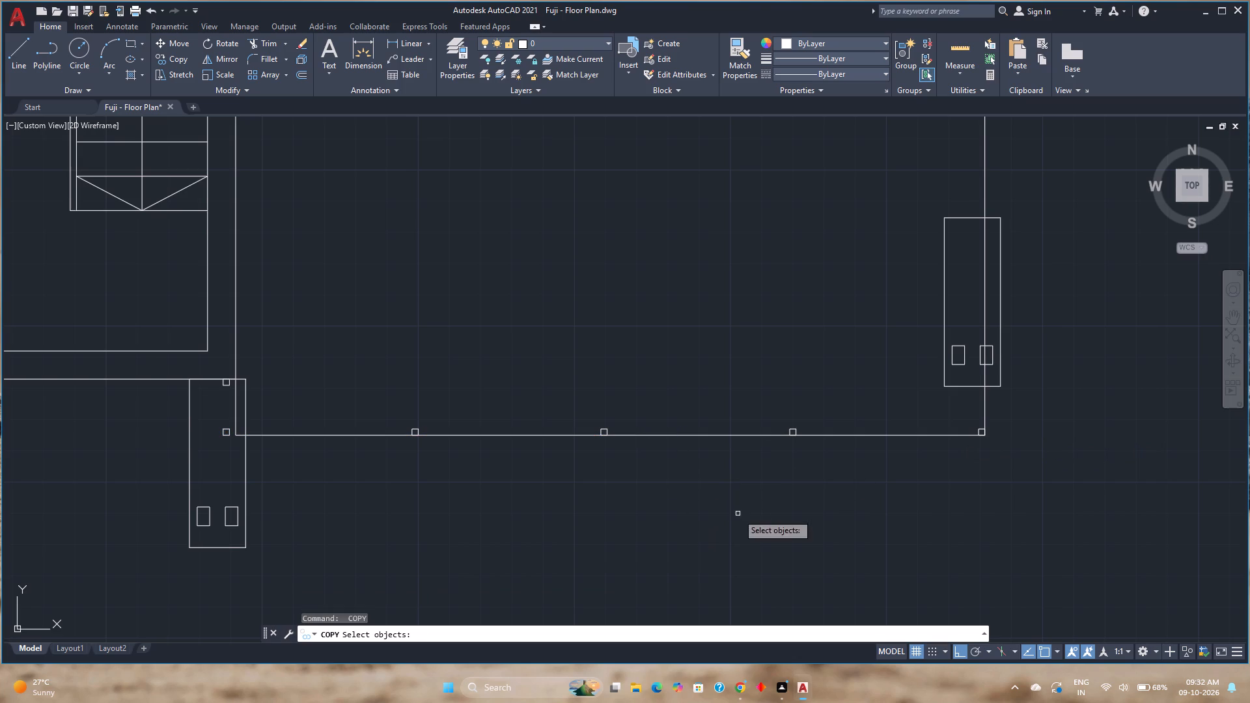
{"action": "key", "text": "Escape"}
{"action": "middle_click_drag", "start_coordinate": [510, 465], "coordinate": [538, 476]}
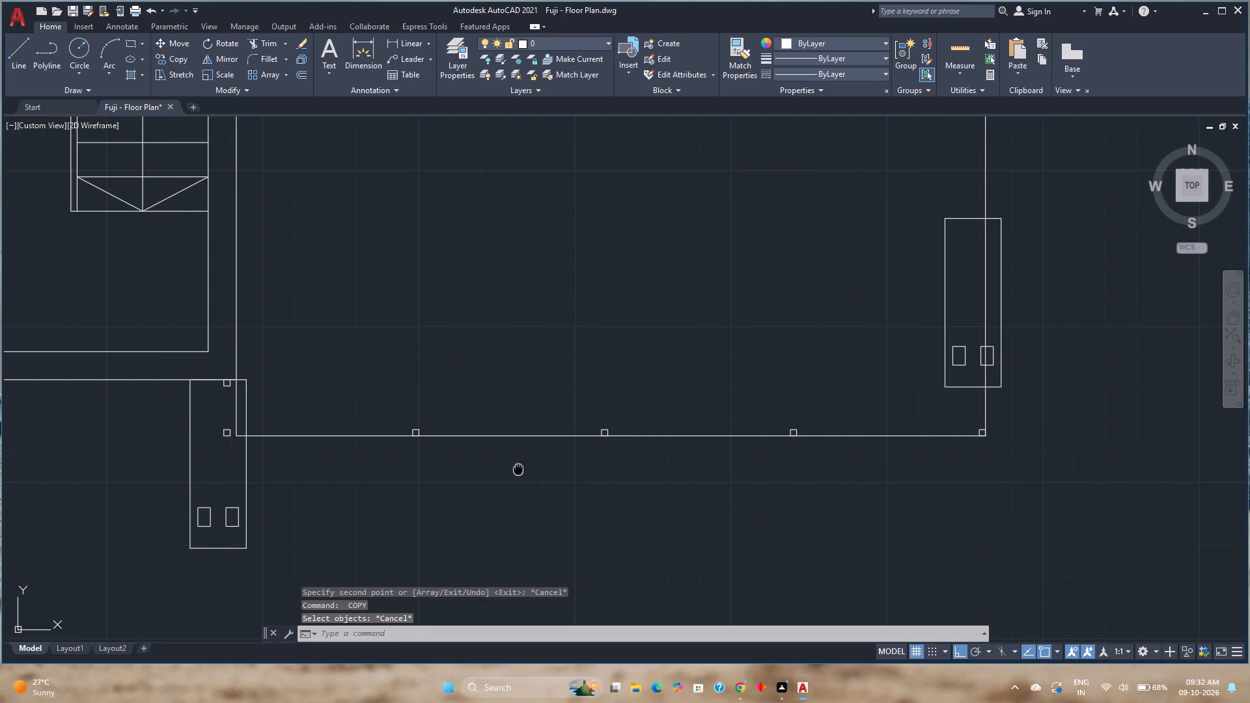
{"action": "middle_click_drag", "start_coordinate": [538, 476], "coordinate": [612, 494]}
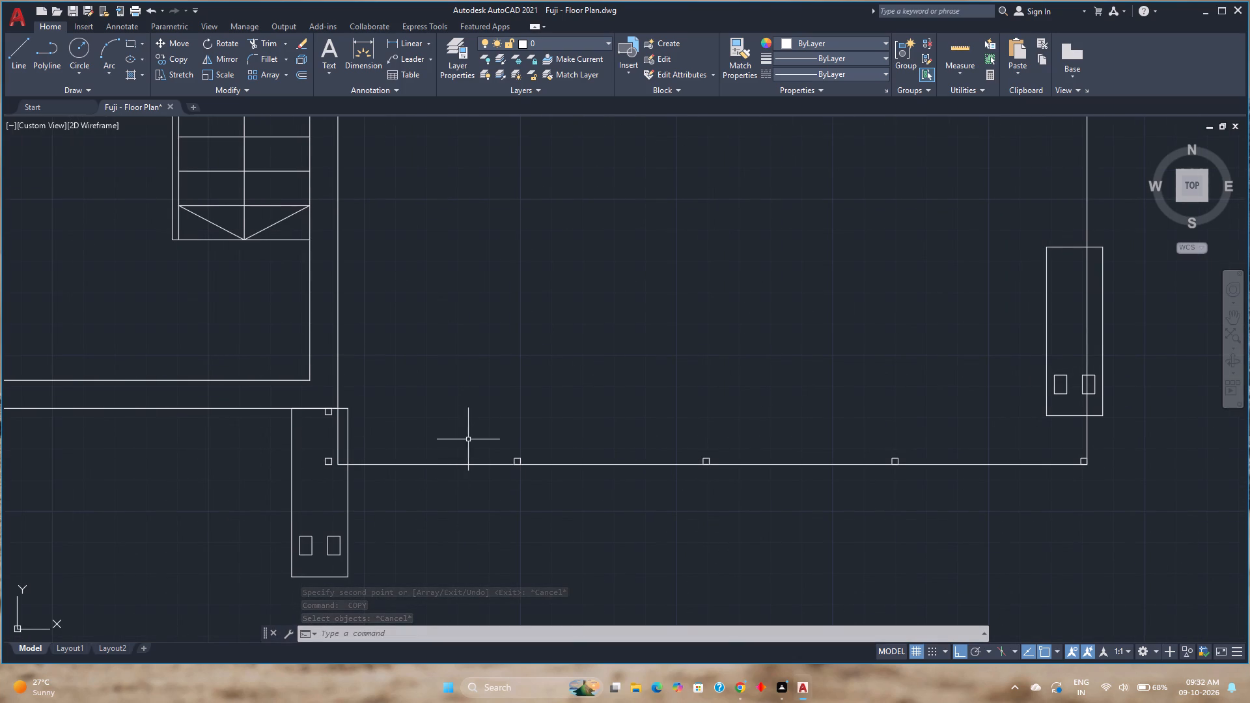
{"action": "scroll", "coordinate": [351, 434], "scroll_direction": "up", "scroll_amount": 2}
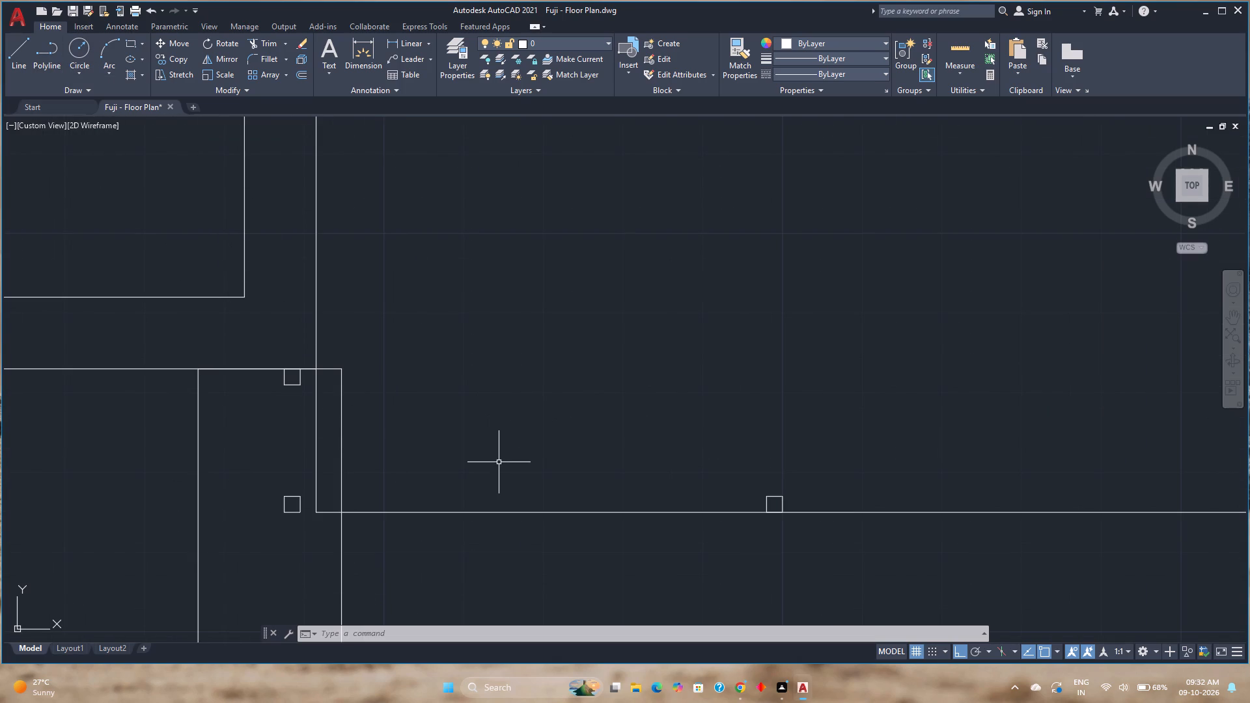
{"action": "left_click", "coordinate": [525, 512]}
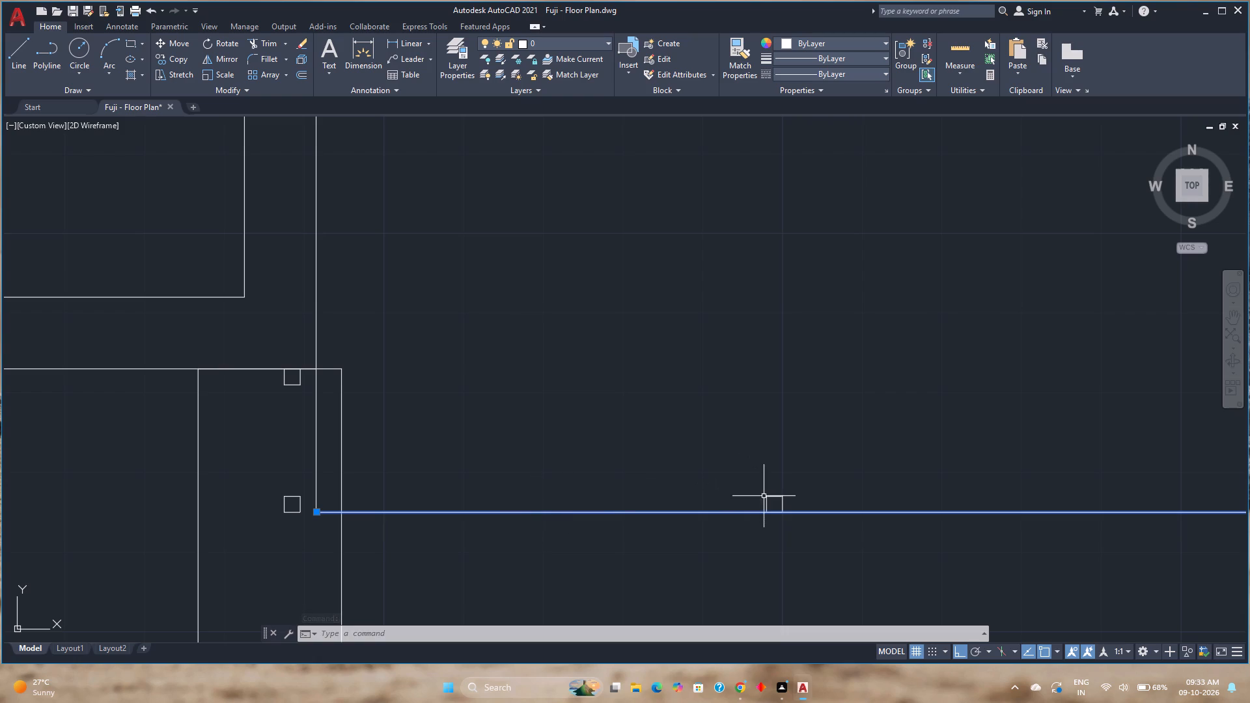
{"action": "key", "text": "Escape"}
Move the five squares along the southeast area's south line down by half their height, centring them on the line.
{"action": "scroll", "coordinate": [818, 501], "scroll_direction": "down", "scroll_amount": 1}
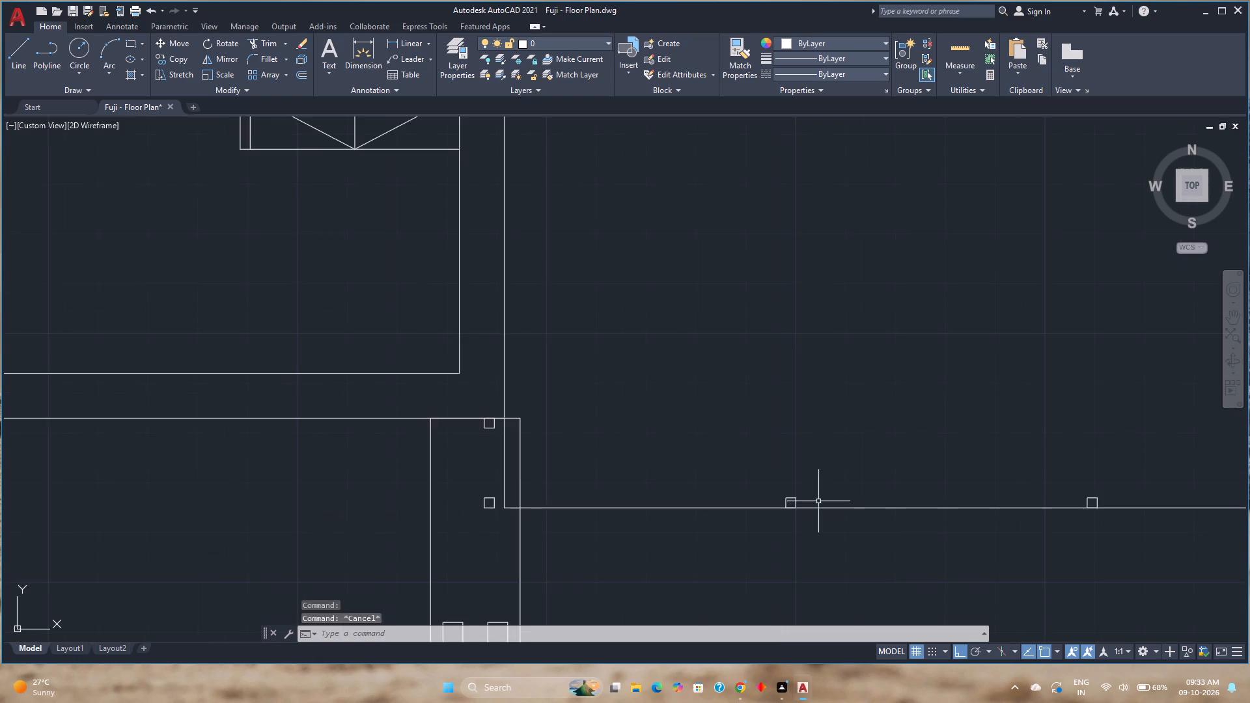
{"action": "middle_click_drag", "start_coordinate": [818, 501], "coordinate": [482, 506]}
{"action": "scroll", "coordinate": [484, 506], "scroll_direction": "down", "scroll_amount": 2}
{"action": "scroll", "coordinate": [852, 489], "scroll_direction": "down", "scroll_amount": 1}
{"action": "scroll", "coordinate": [857, 493], "scroll_direction": "up", "scroll_amount": 3}
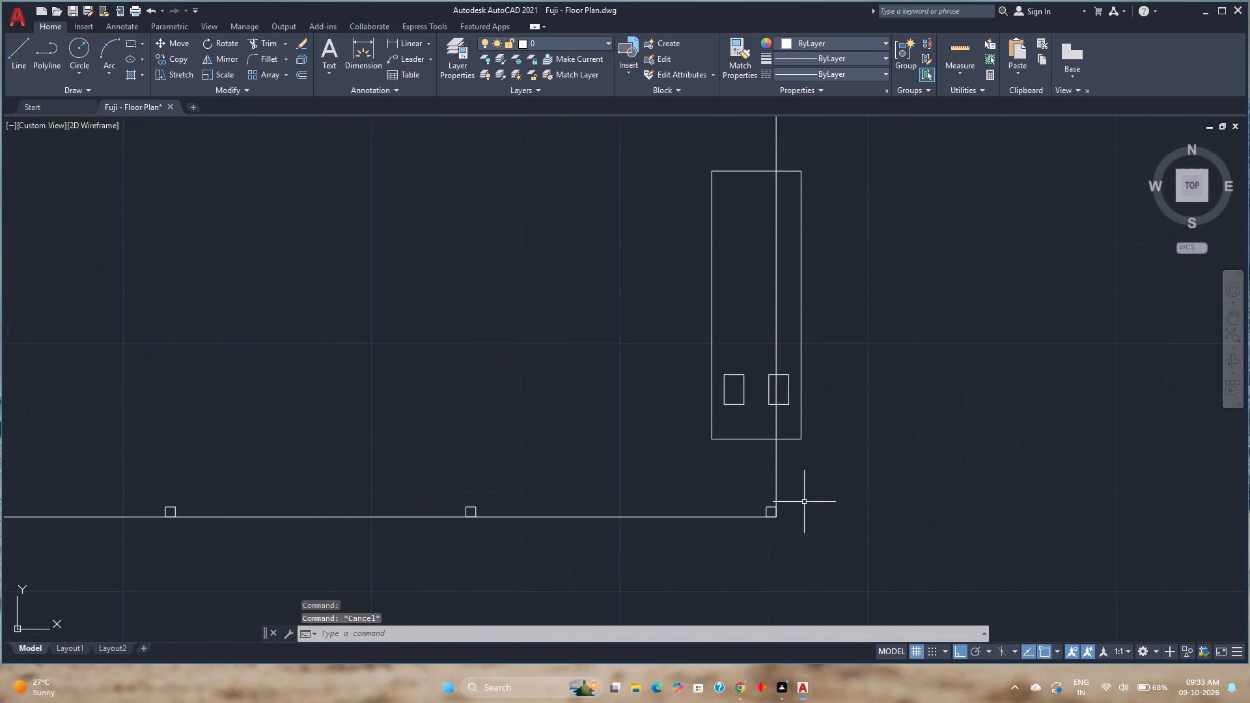
{"action": "scroll", "coordinate": [779, 510], "scroll_direction": "up", "scroll_amount": 1}
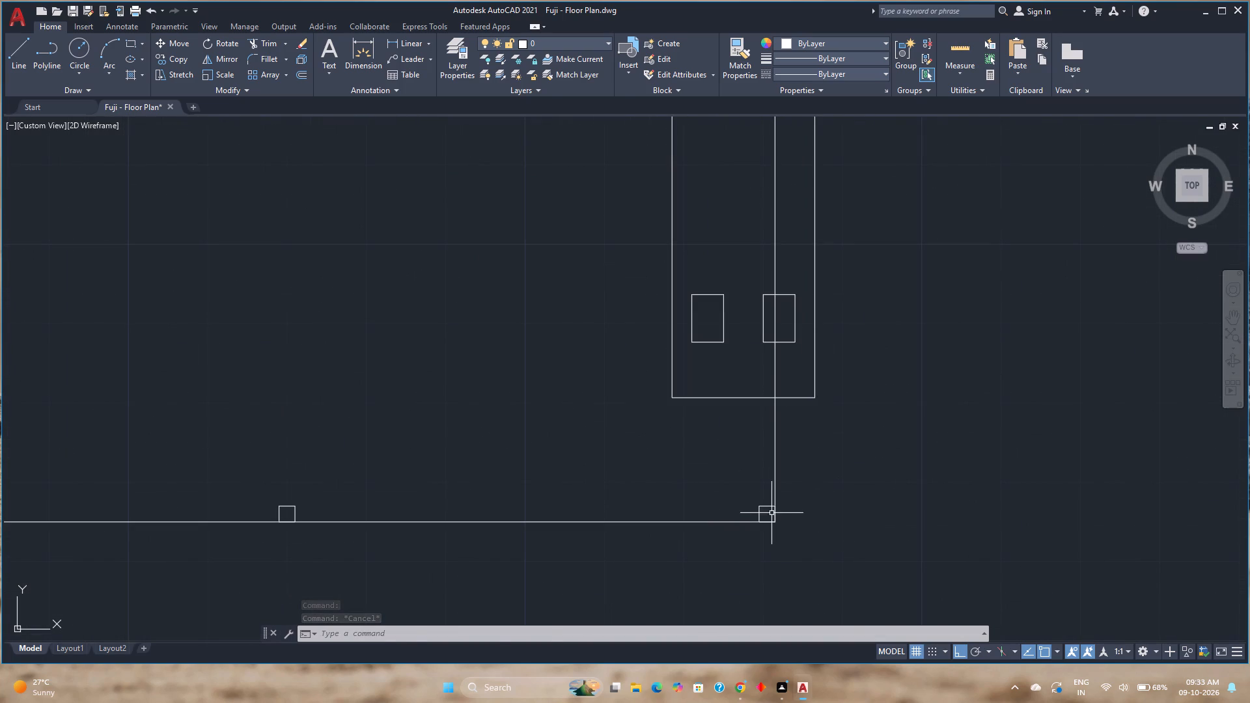
{"action": "left_click", "coordinate": [771, 513]}
{"action": "scroll", "coordinate": [512, 462], "scroll_direction": "down", "scroll_amount": 2}
{"action": "middle_click_drag", "start_coordinate": [512, 462], "coordinate": [995, 530]}
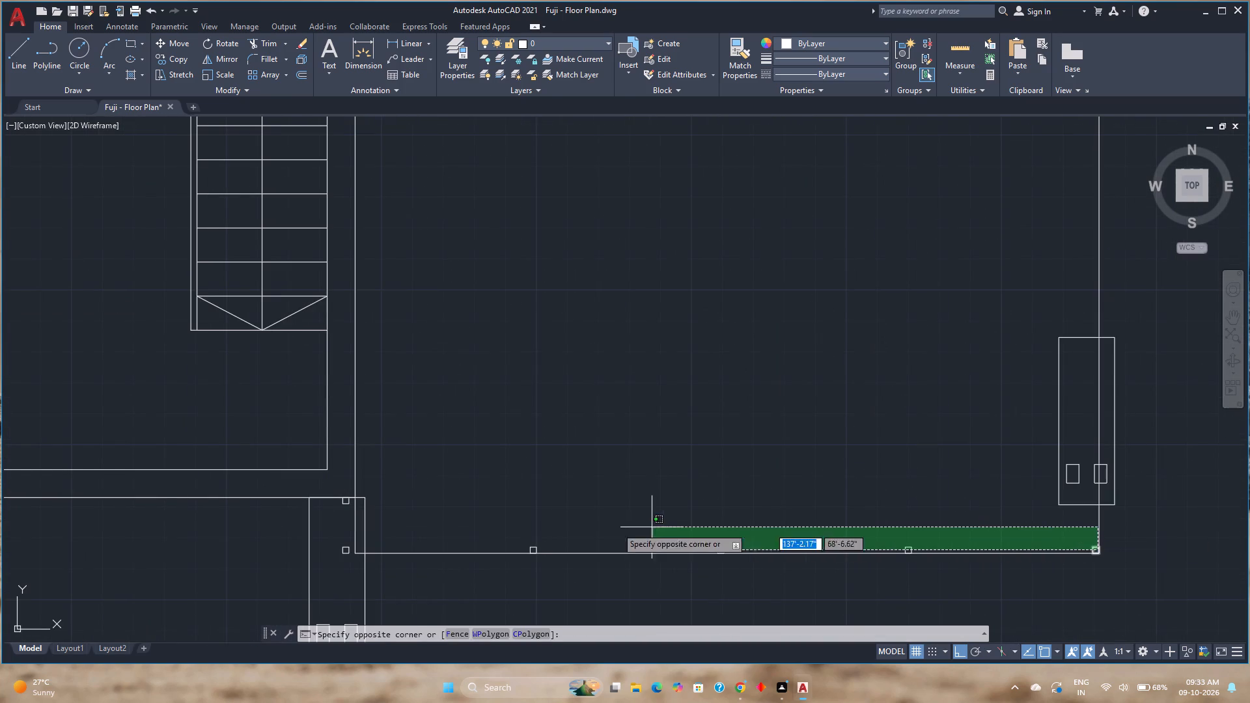
{"action": "left_click", "coordinate": [385, 519]}
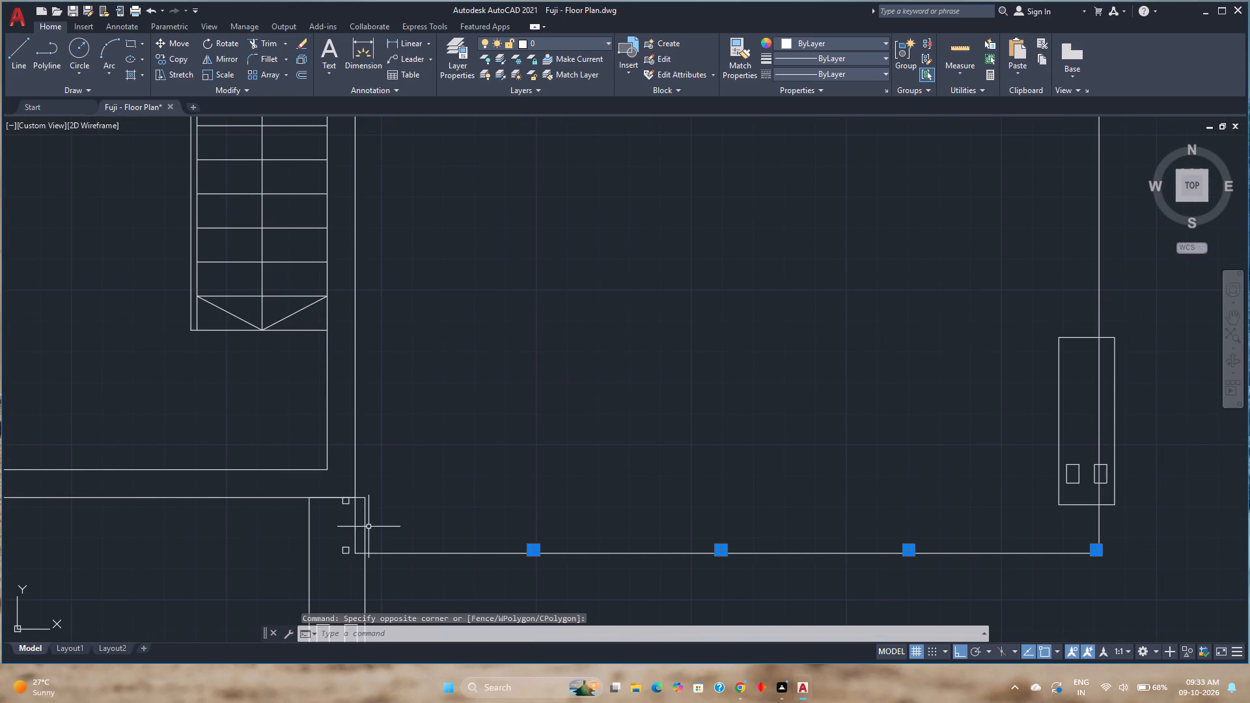
{"action": "scroll", "coordinate": [347, 541], "scroll_direction": "up", "scroll_amount": 1}
{"action": "left_click", "coordinate": [343, 552]}
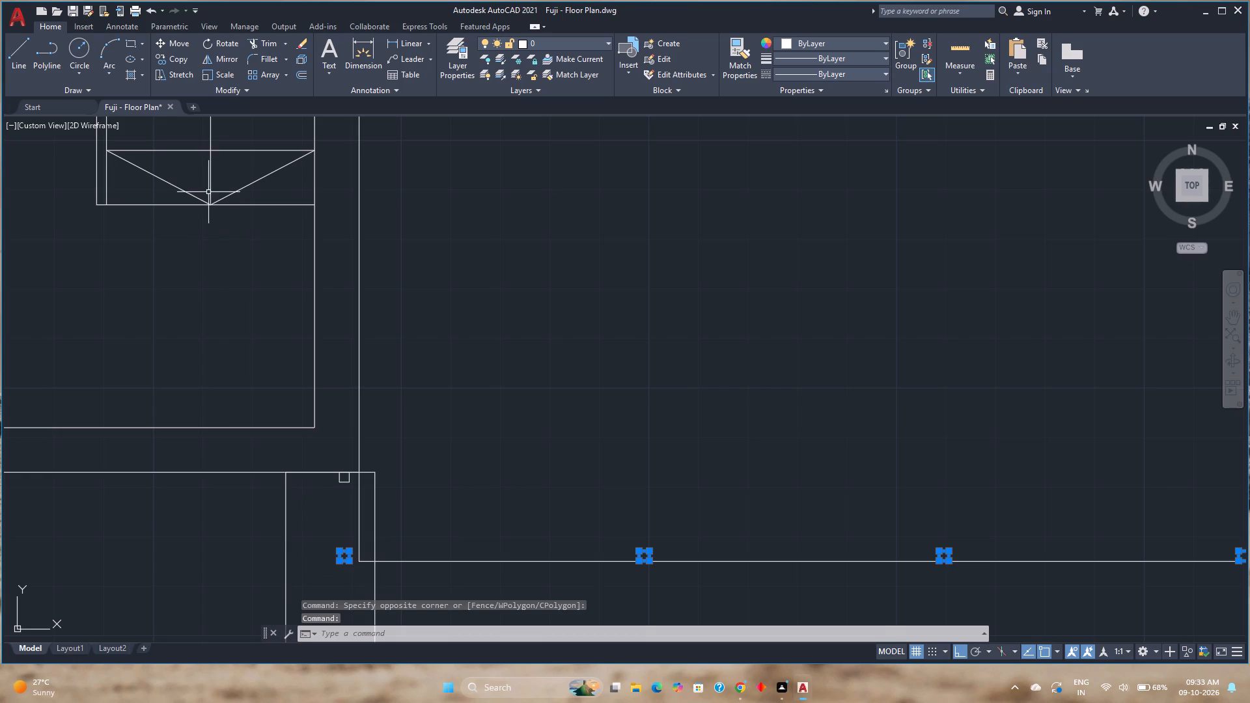
{"action": "left_click", "coordinate": [161, 43]}
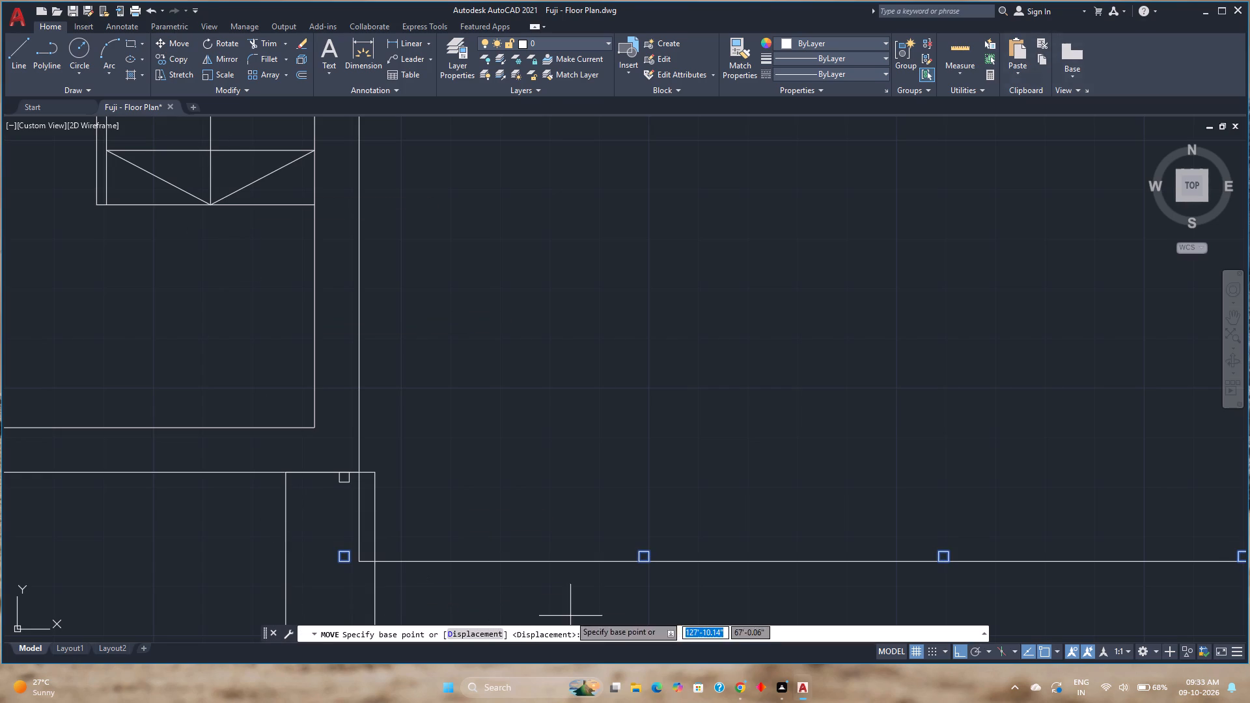
{"action": "scroll", "coordinate": [669, 566], "scroll_direction": "up", "scroll_amount": 3}
{"action": "scroll", "coordinate": [606, 531], "scroll_direction": "up", "scroll_amount": 1}
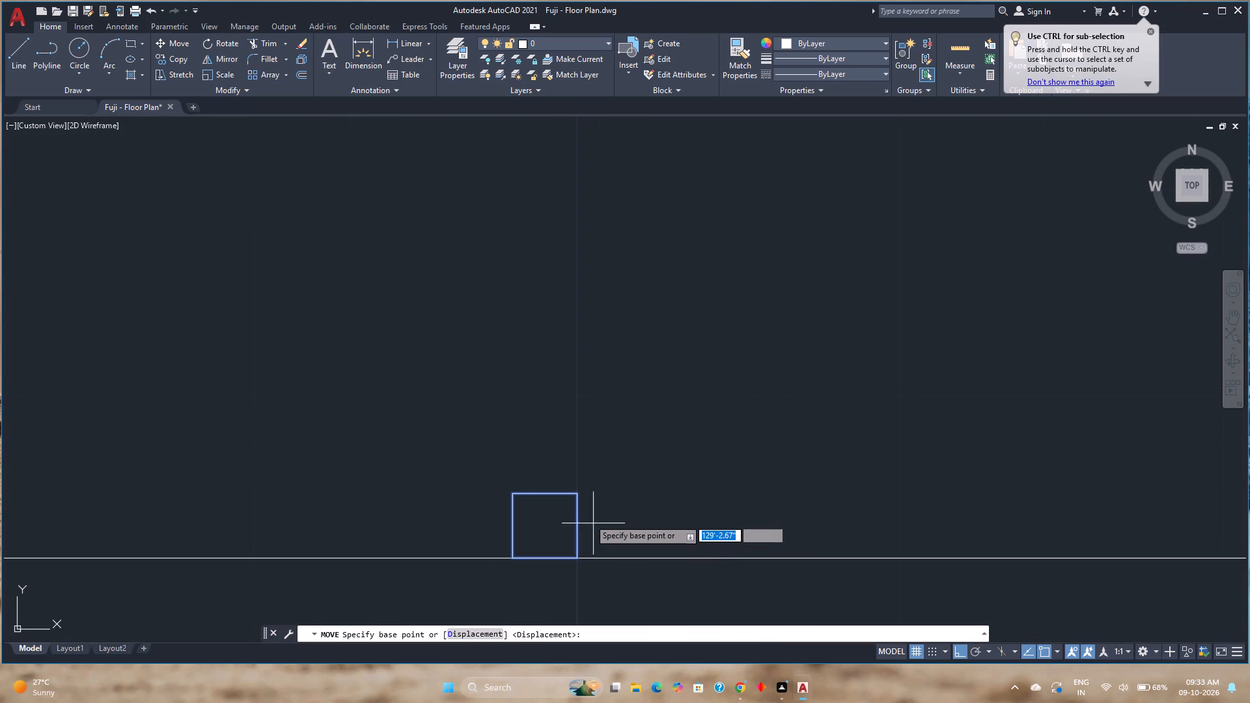
{"action": "left_click", "coordinate": [573, 522]}
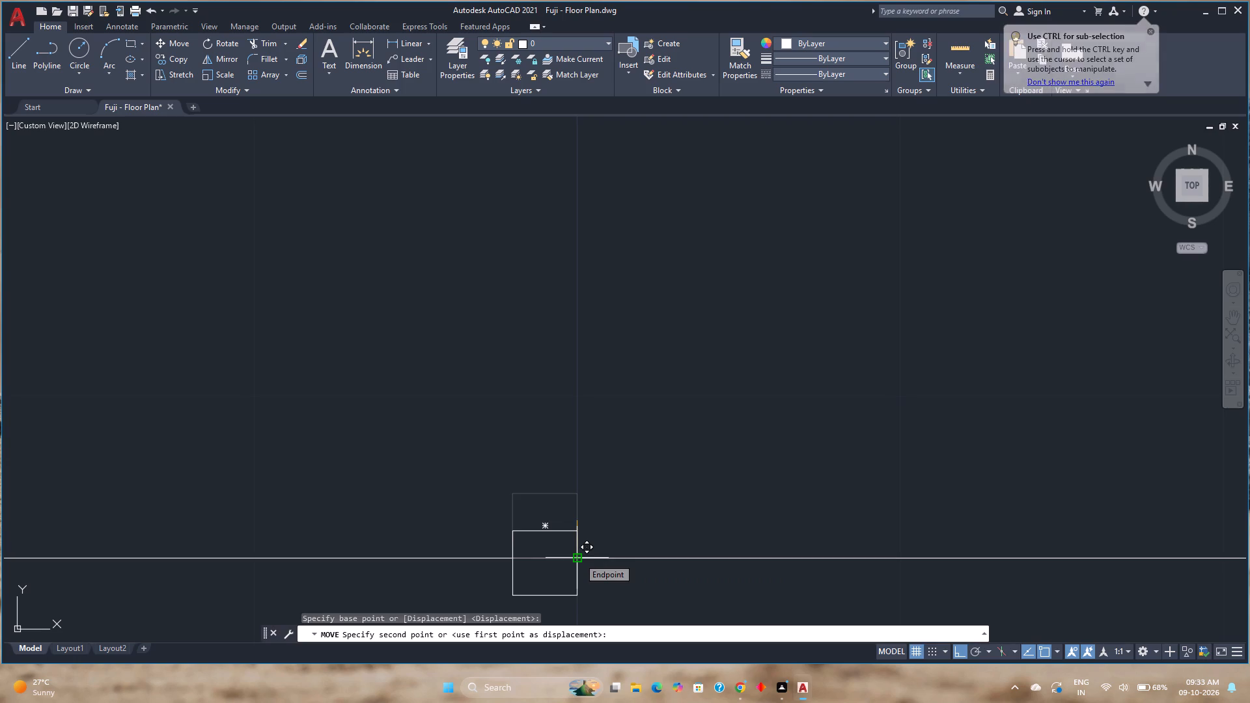
{"action": "left_click", "coordinate": [579, 558]}
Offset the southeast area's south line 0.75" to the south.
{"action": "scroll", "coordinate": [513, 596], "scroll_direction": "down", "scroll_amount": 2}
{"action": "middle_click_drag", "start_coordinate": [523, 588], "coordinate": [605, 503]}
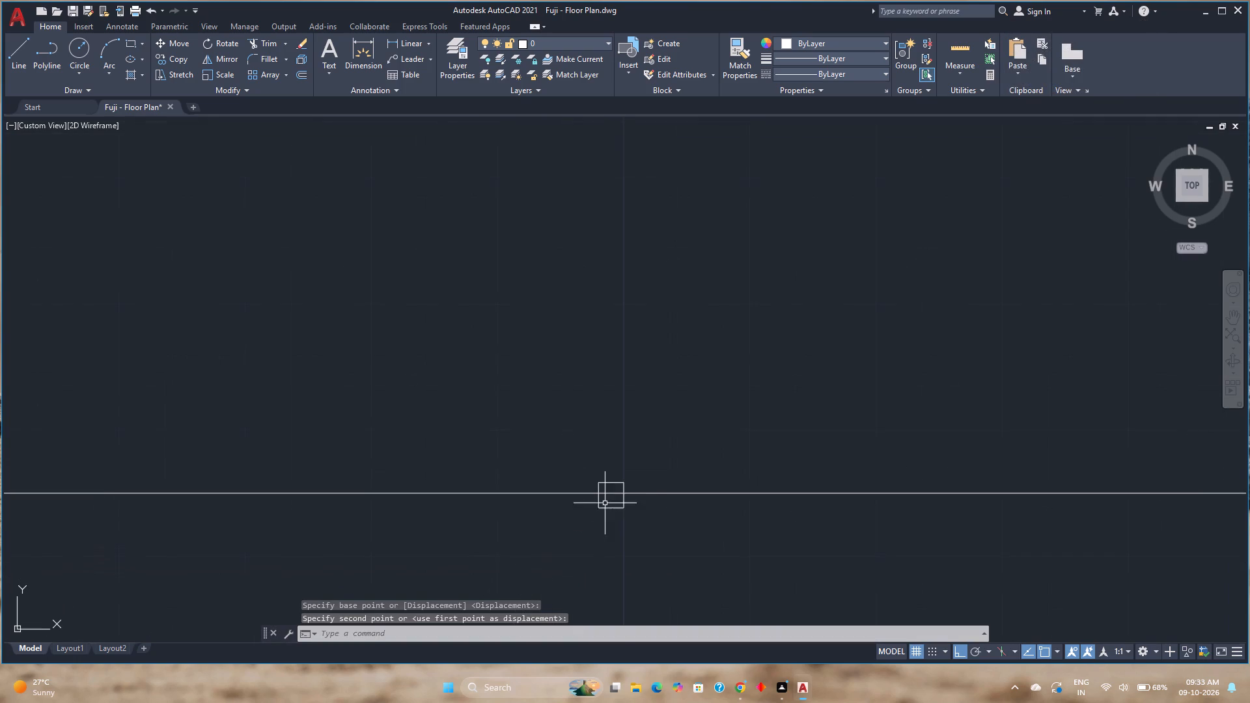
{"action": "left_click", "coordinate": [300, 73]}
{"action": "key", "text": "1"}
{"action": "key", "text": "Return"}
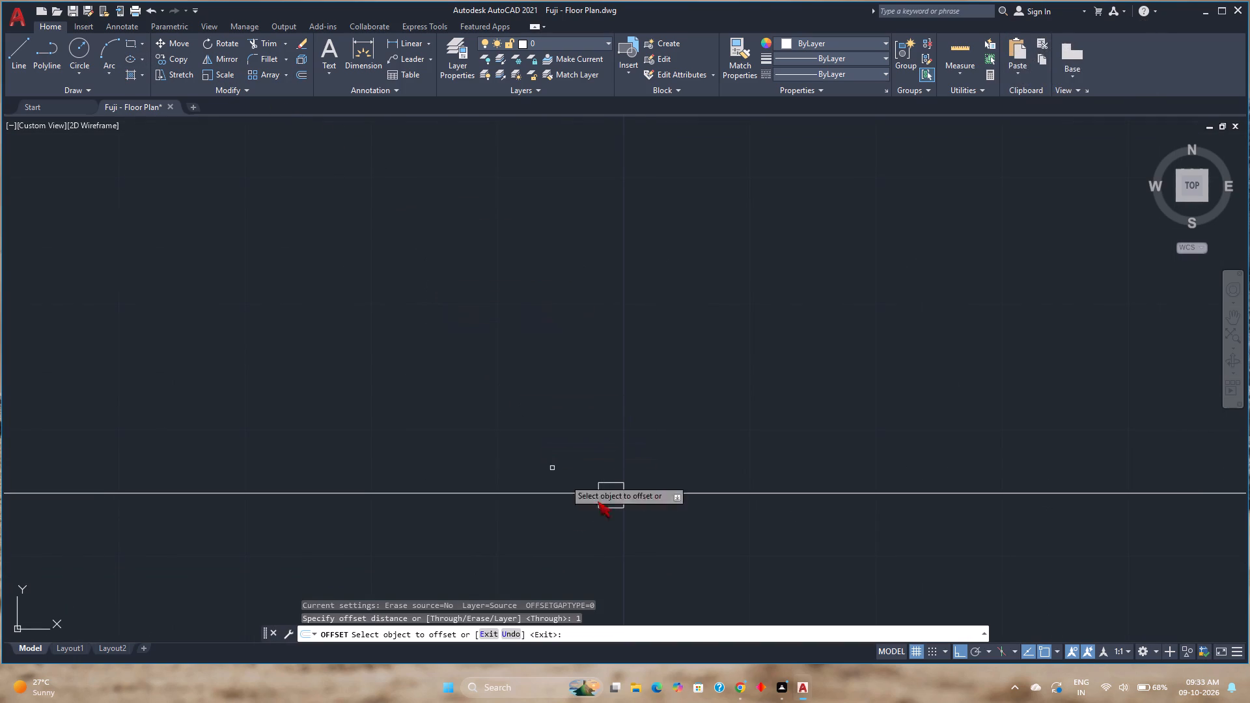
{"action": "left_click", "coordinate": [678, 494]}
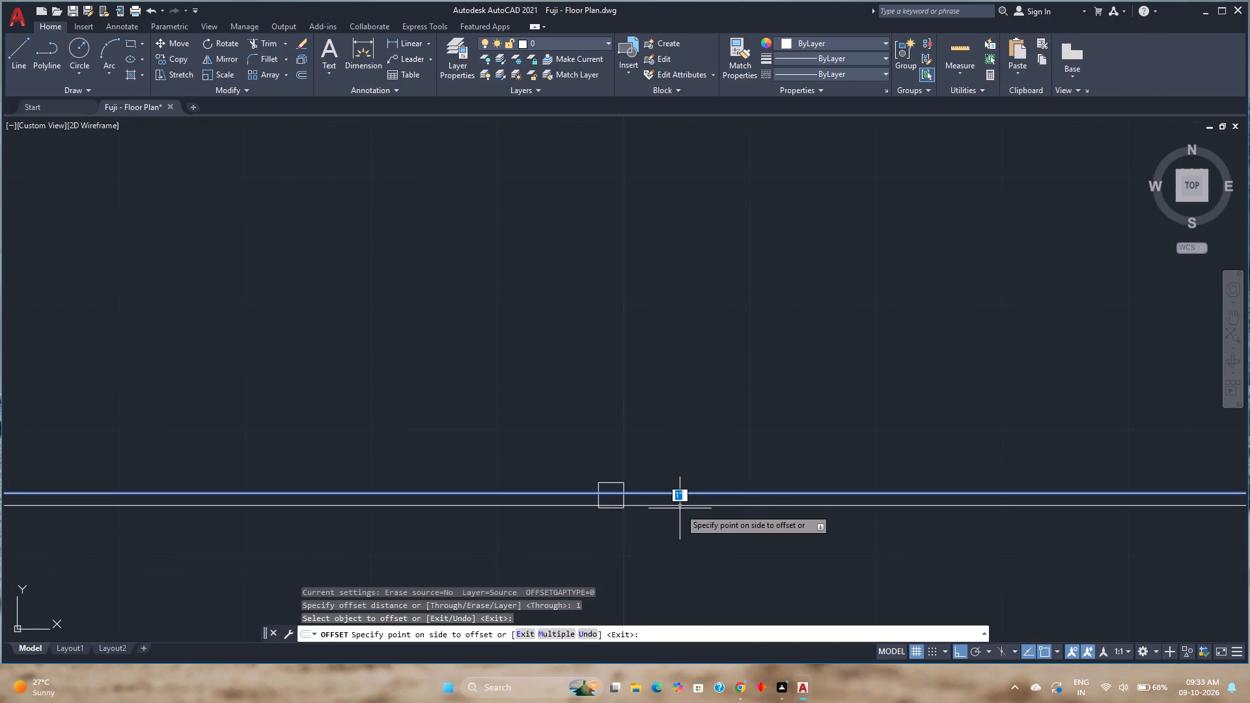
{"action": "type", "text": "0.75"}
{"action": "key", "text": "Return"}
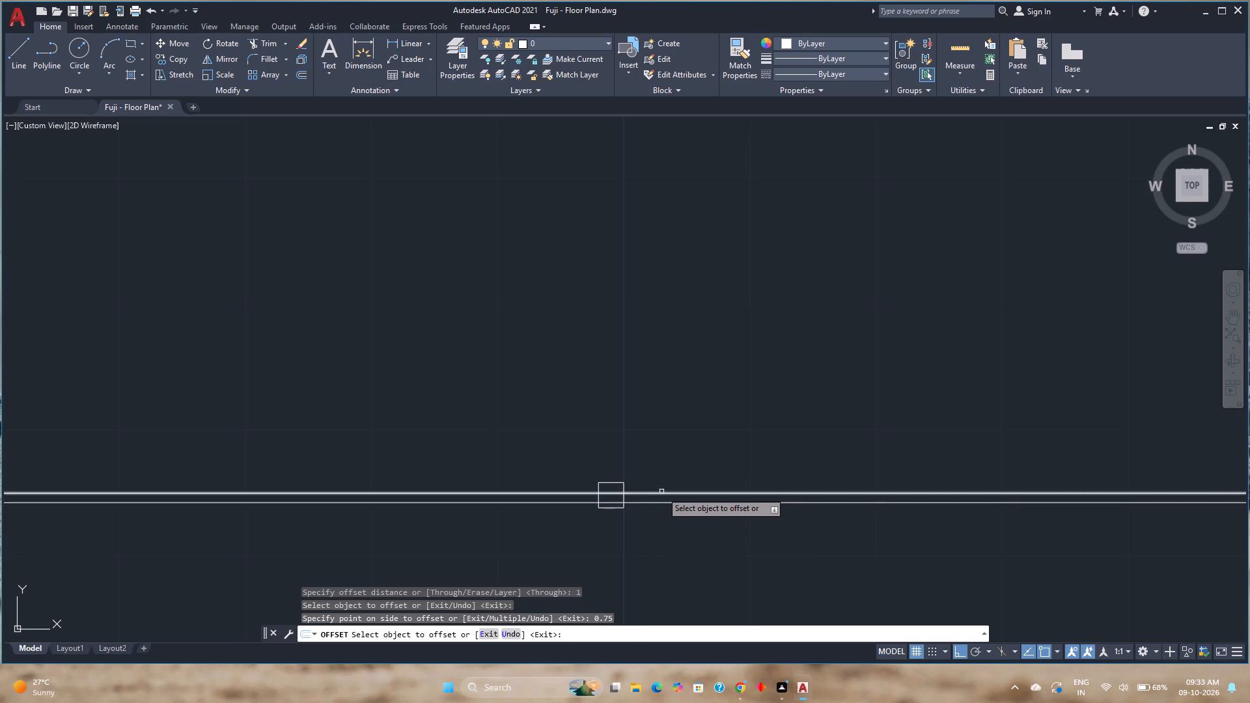
Offset the southeast area's south line 0.5" to the south.
{"action": "left_click", "coordinate": [661, 491]}
{"action": "type", "text": "0.5"}
{"action": "key", "text": "Return"}
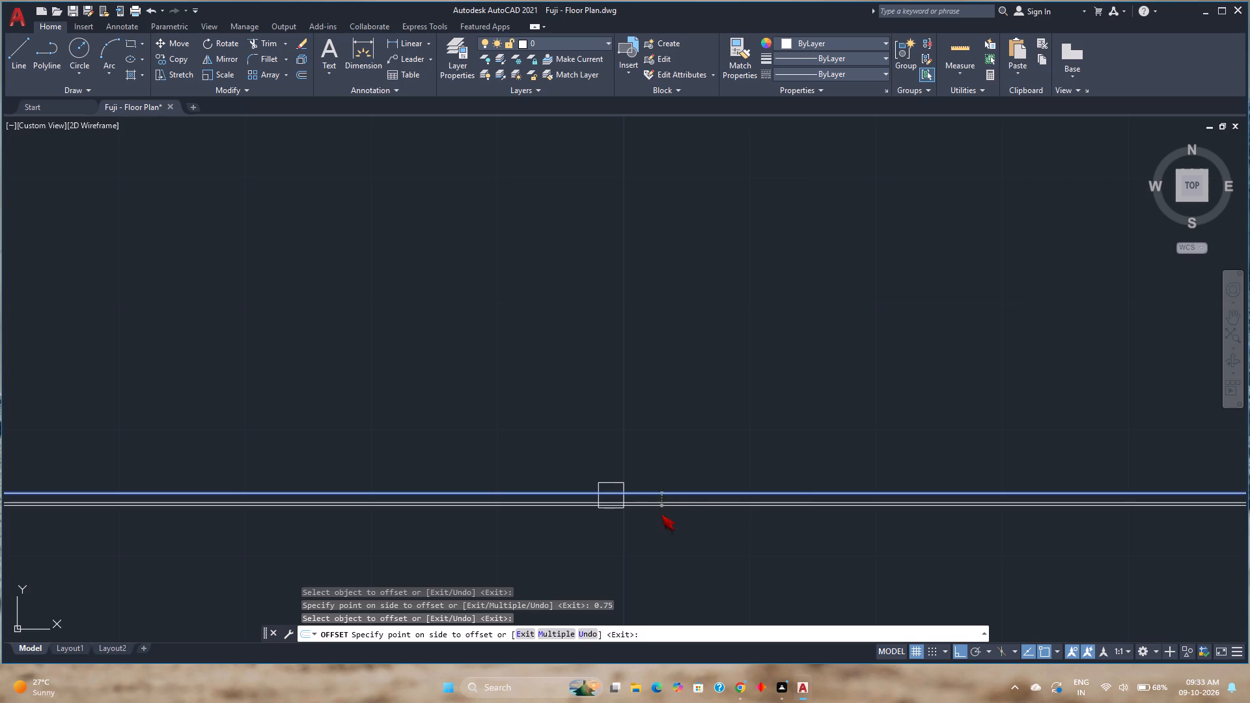
{"action": "key", "text": "Escape"}
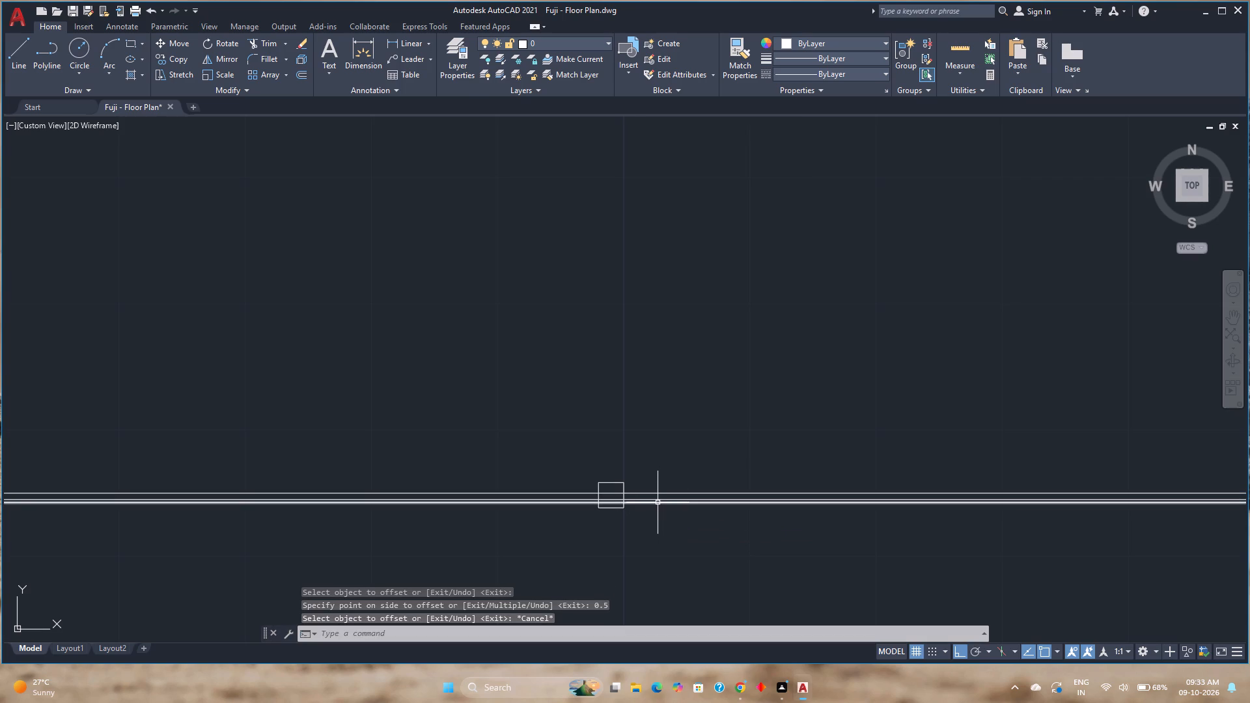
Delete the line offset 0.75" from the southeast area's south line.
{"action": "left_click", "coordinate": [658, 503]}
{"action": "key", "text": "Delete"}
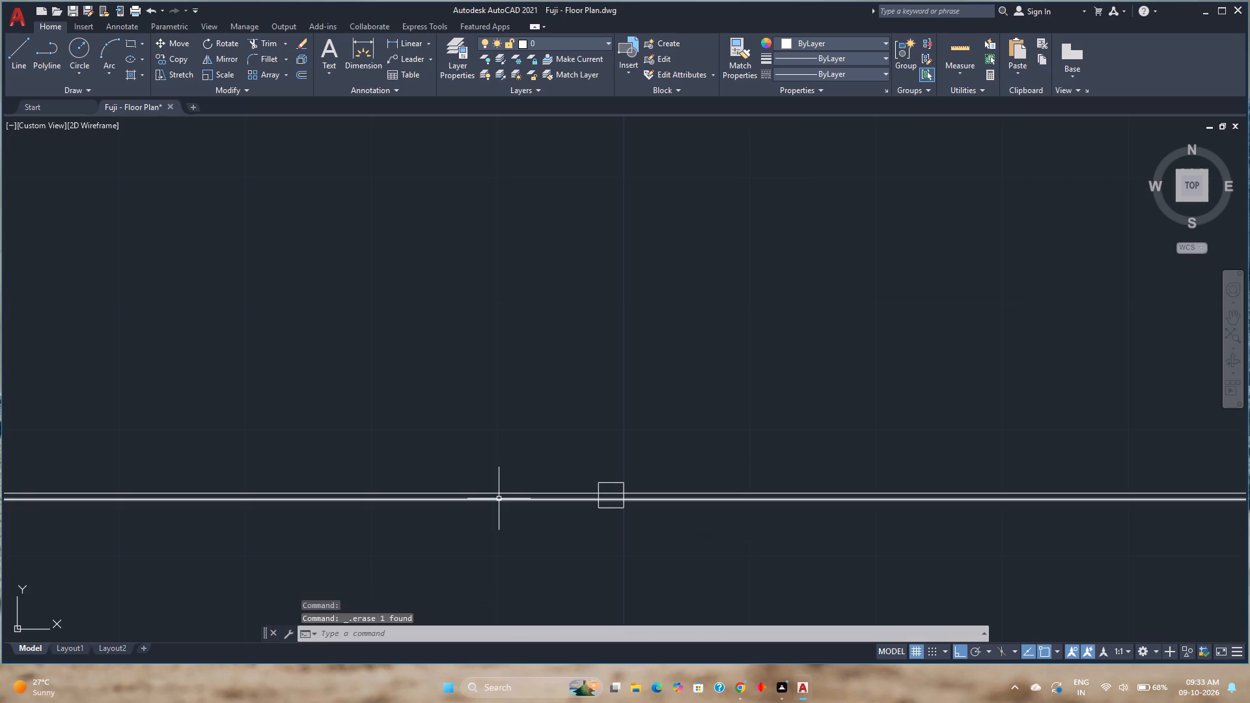
Extend the south railing's two parallel lines west to the edge of the corner square.
{"action": "middle_click_drag", "start_coordinate": [484, 502], "coordinate": [897, 523]}
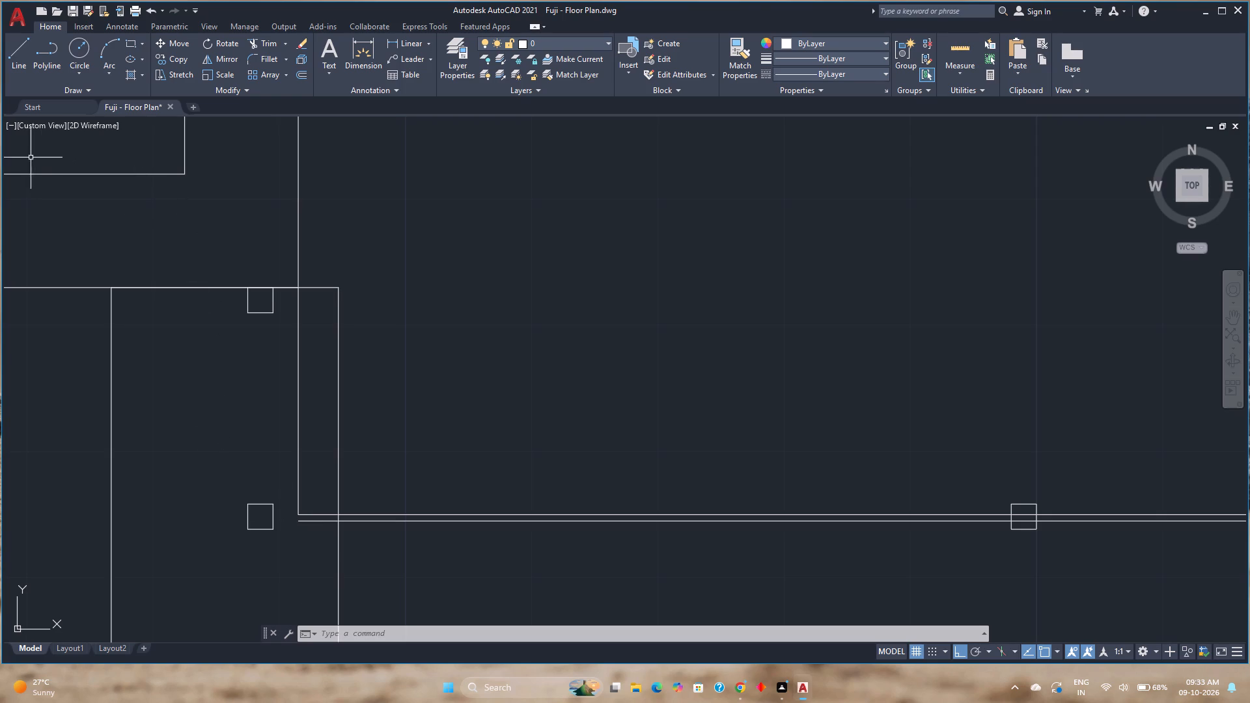
{"action": "left_click", "coordinate": [20, 46]}
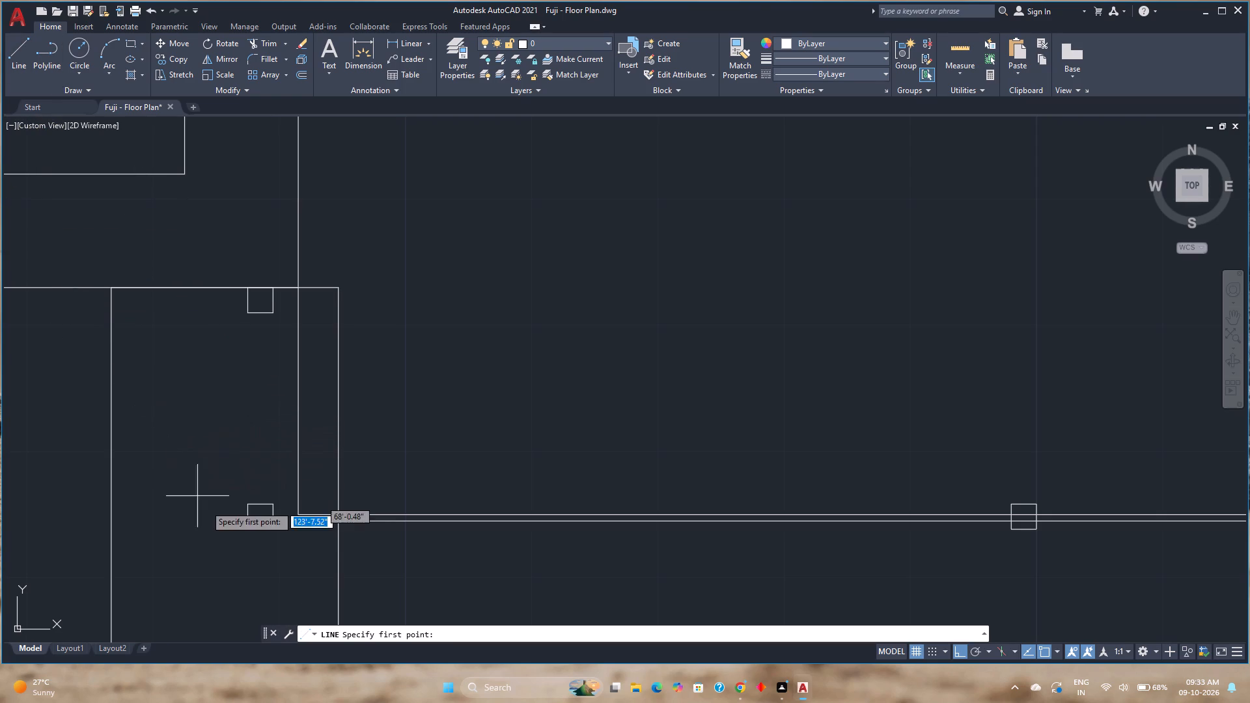
{"action": "key", "text": "Escape"}
{"action": "key", "text": "e"}
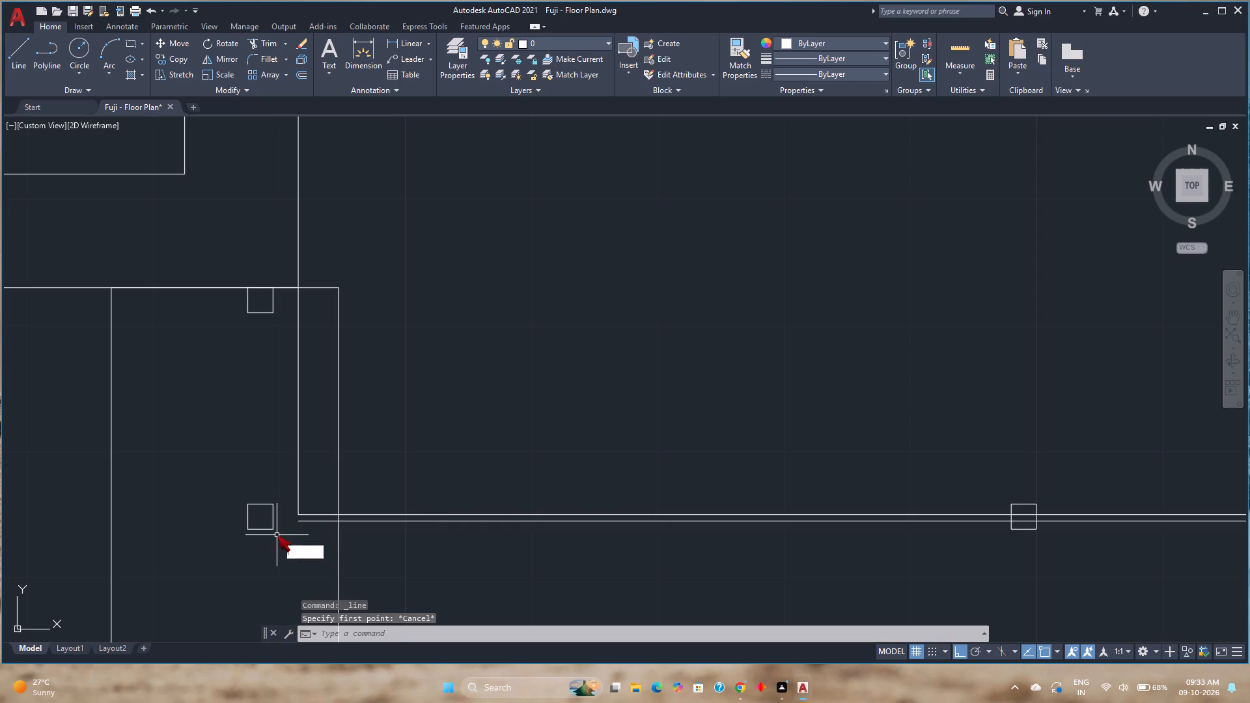
{"action": "key", "text": "x"}
{"action": "key", "text": "Return"}
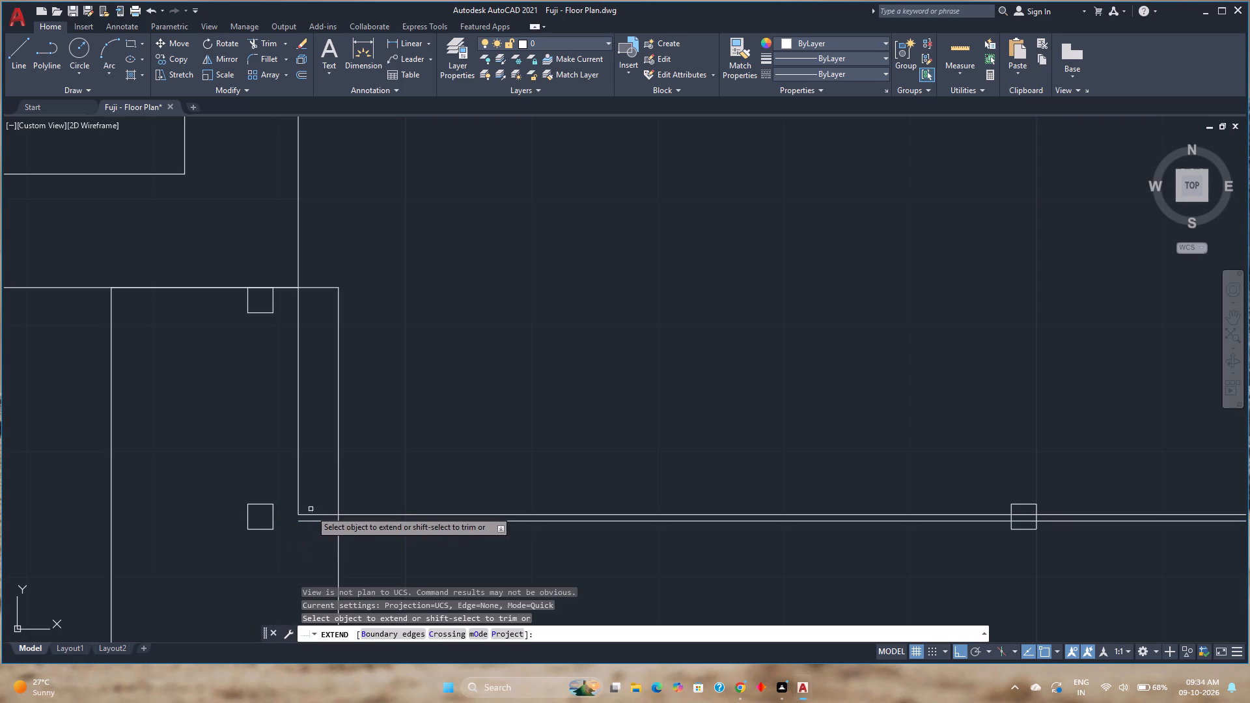
{"action": "left_click", "coordinate": [310, 511]}
{"action": "left_click", "coordinate": [305, 532]}
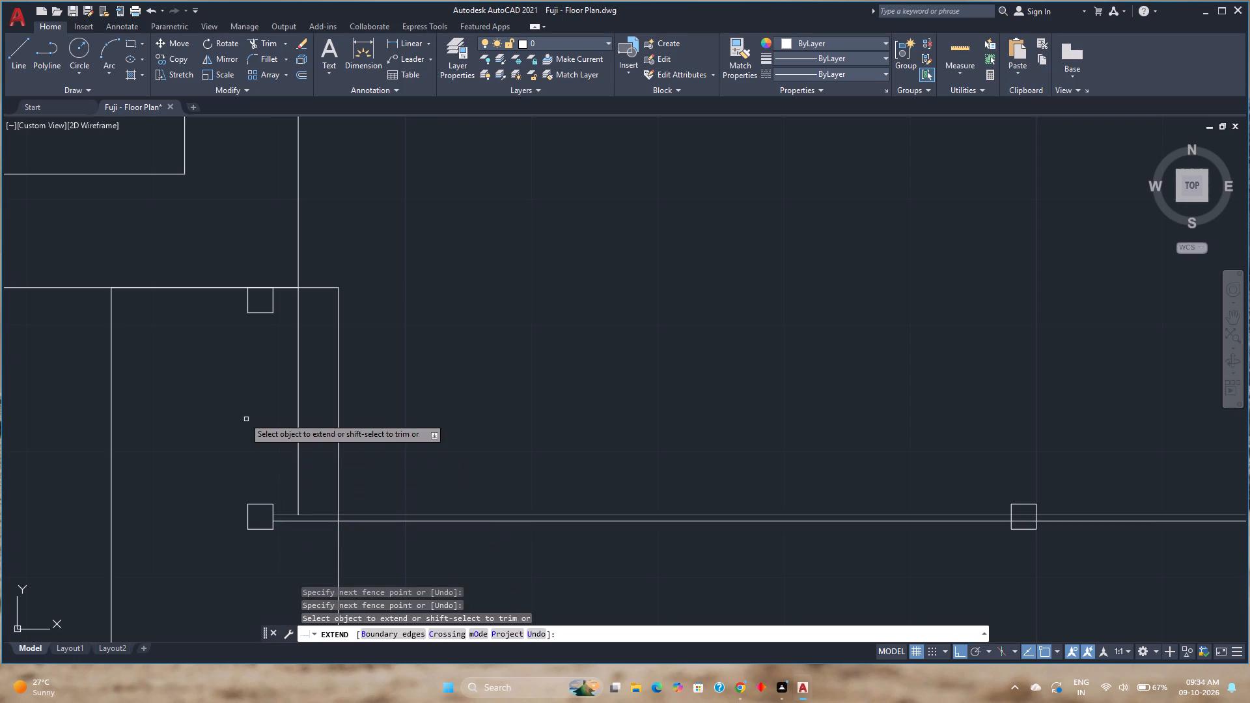
{"action": "key", "text": "Escape"}
Draw a vertical centre line between the two squares at the railing's west end.
{"action": "left_click", "coordinate": [7, 63]}
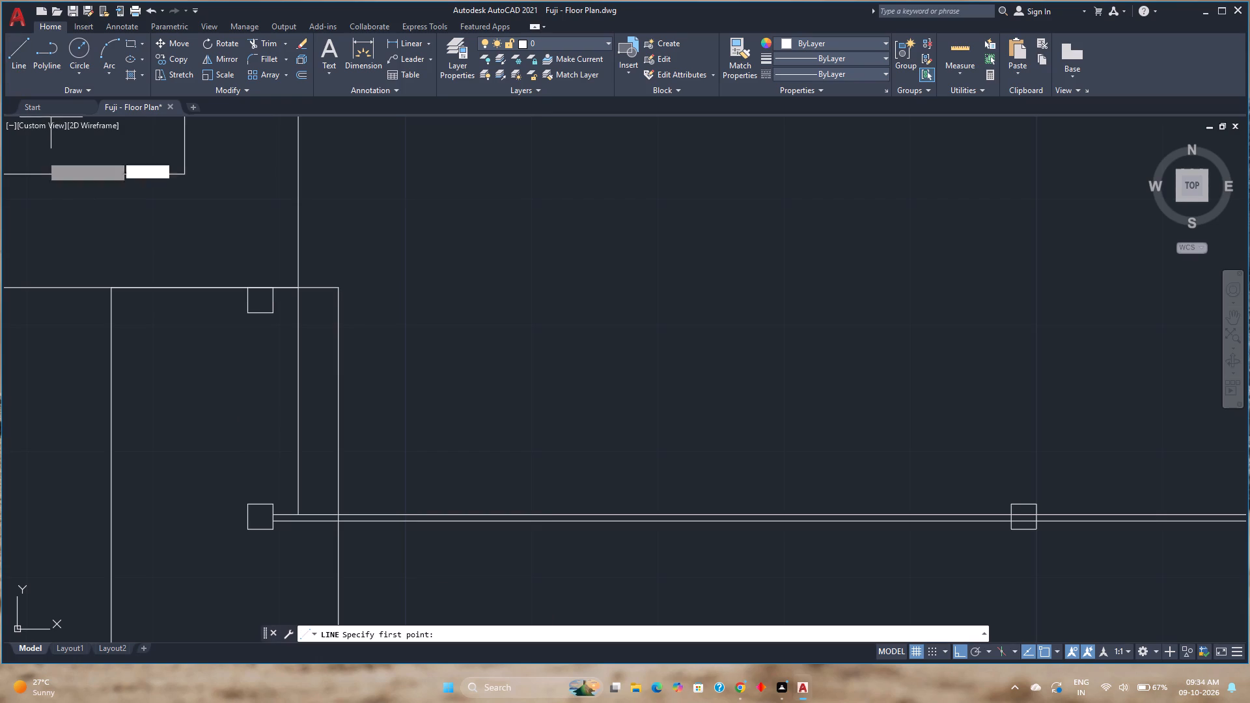
{"action": "left_click", "coordinate": [262, 314]}
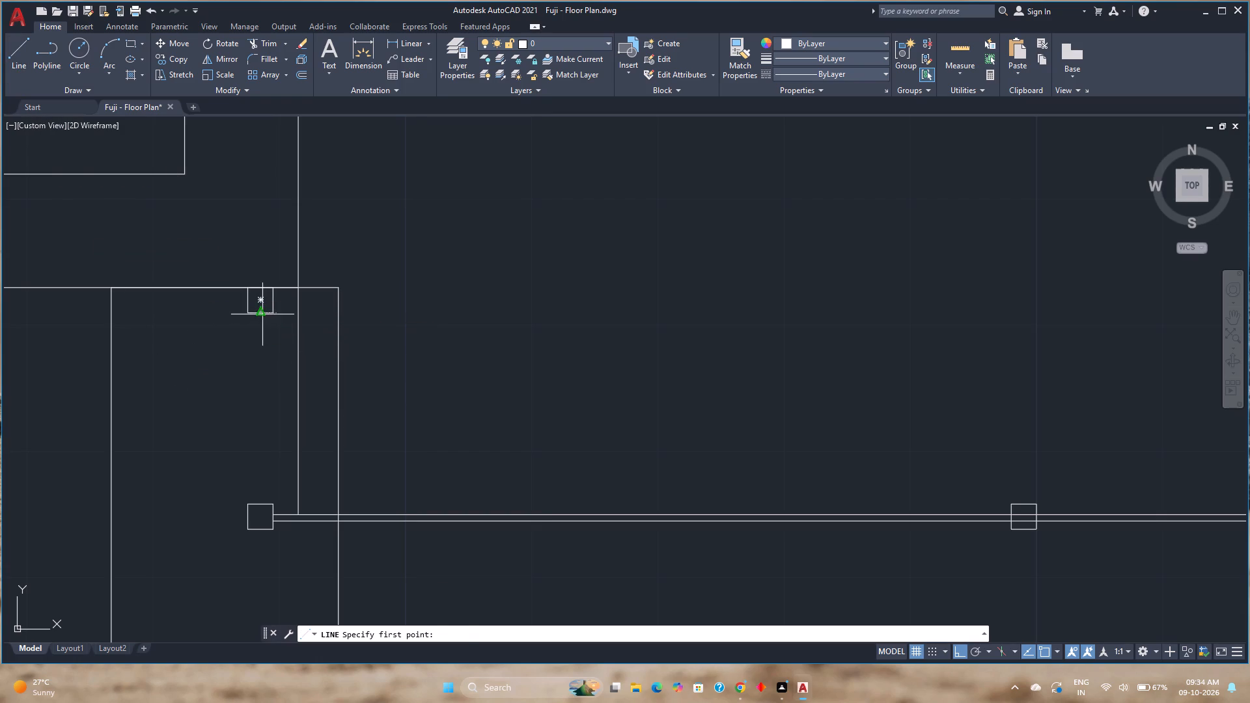
{"action": "left_click", "coordinate": [263, 502]}
{"action": "key", "text": "Escape"}
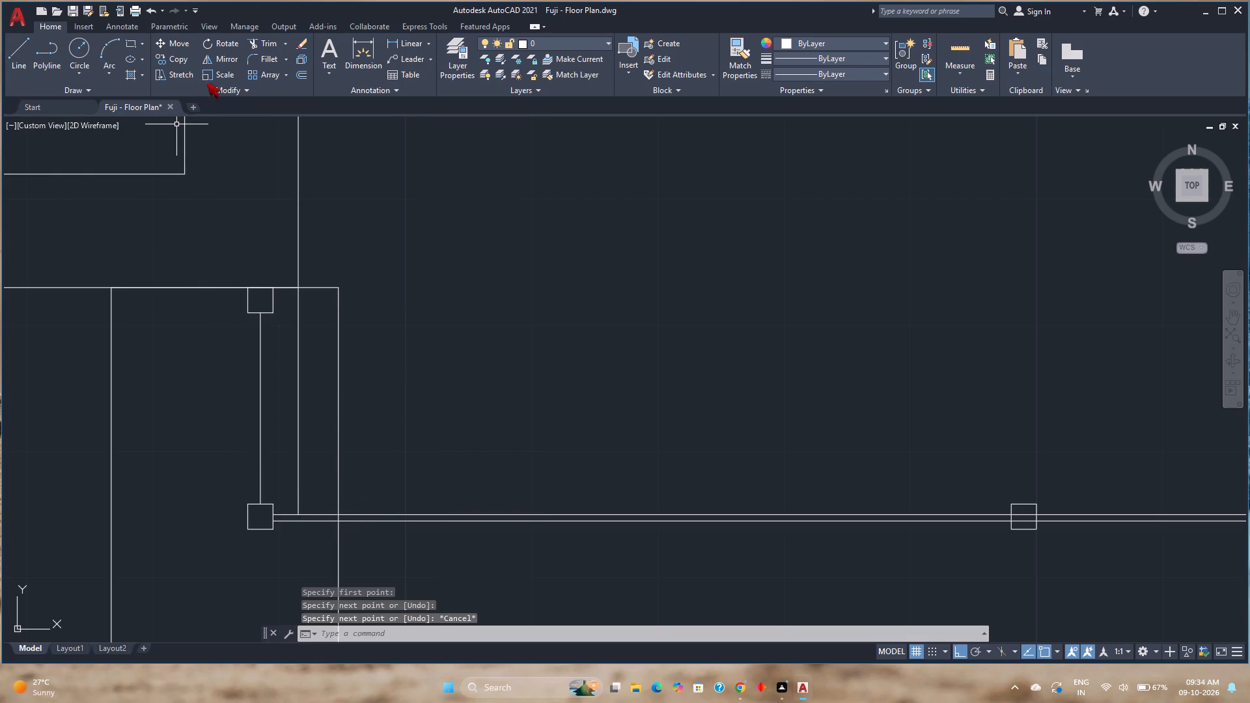
Offset the west end's vertical centre line 0.25" to both the west and the east.
{"action": "left_click", "coordinate": [298, 72]}
{"action": "type", "text": "0.25"}
{"action": "key", "text": "Return"}
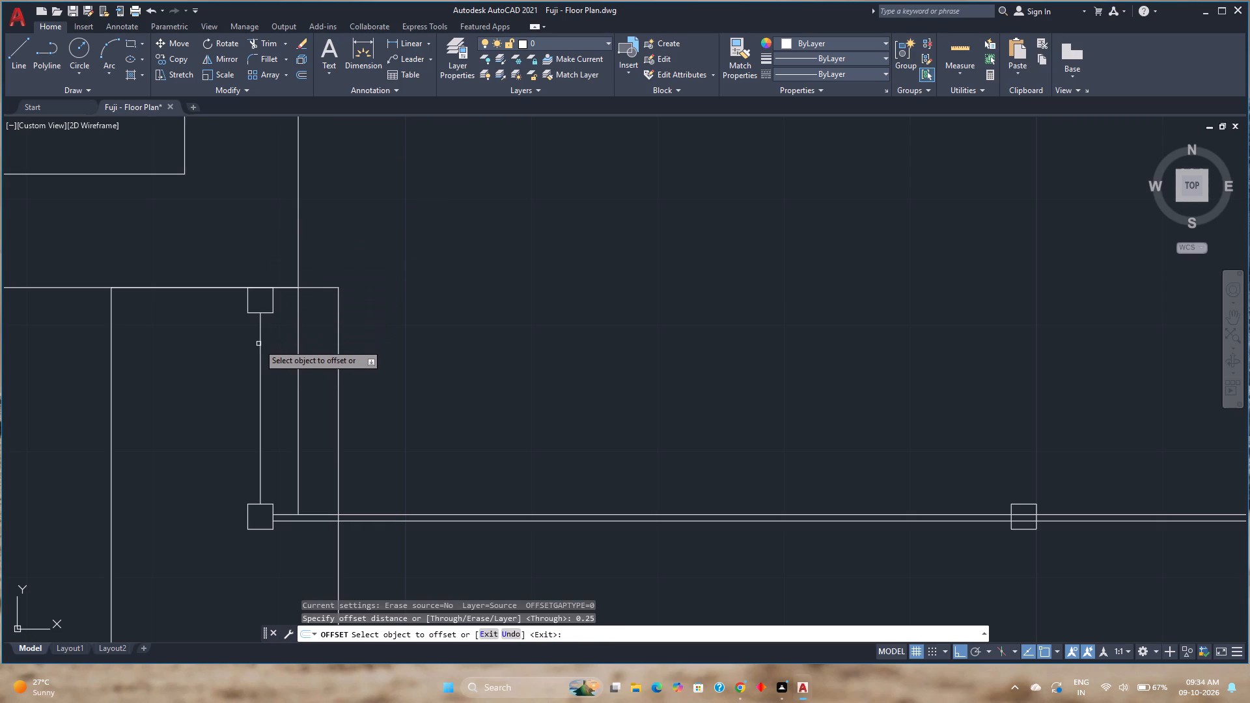
{"action": "left_click", "coordinate": [260, 342]}
{"action": "left_click", "coordinate": [220, 342]}
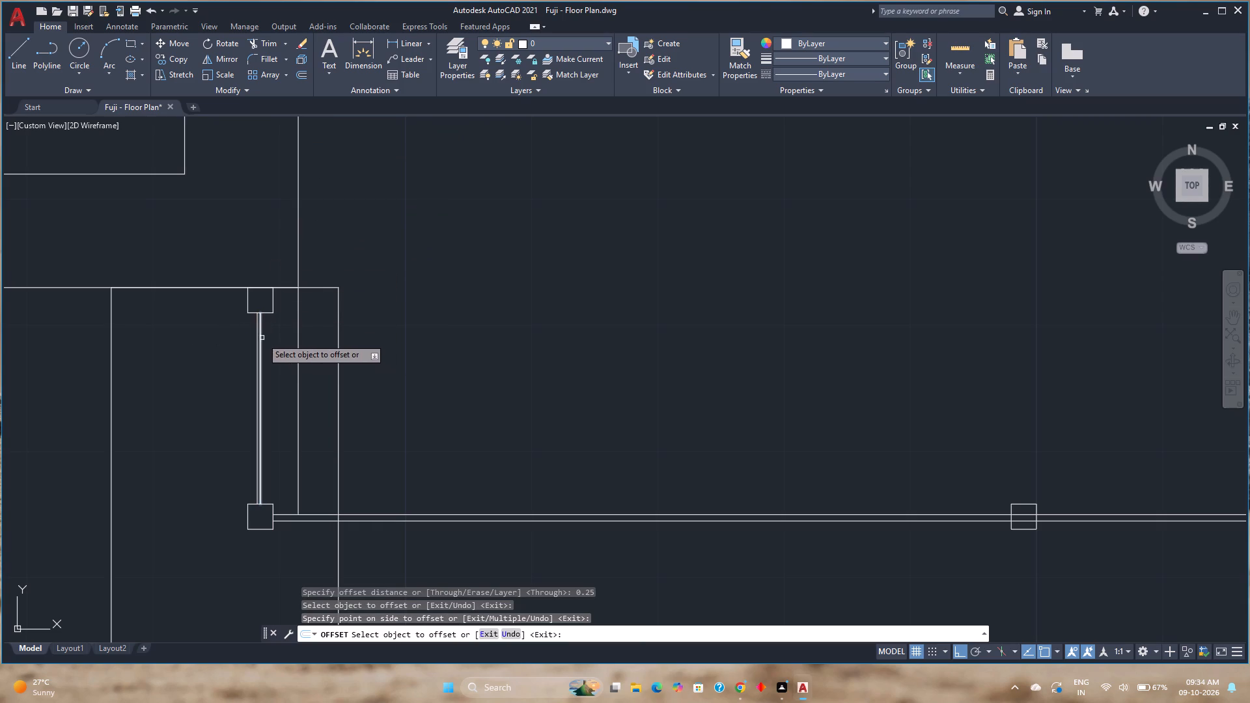
{"action": "left_click", "coordinate": [262, 338]}
{"action": "left_click", "coordinate": [270, 340]}
{"action": "key", "text": "Escape"}
Delete the original centre line between the two offset lines at the railing's west end.
{"action": "scroll", "coordinate": [263, 340], "scroll_direction": "up", "scroll_amount": 2}
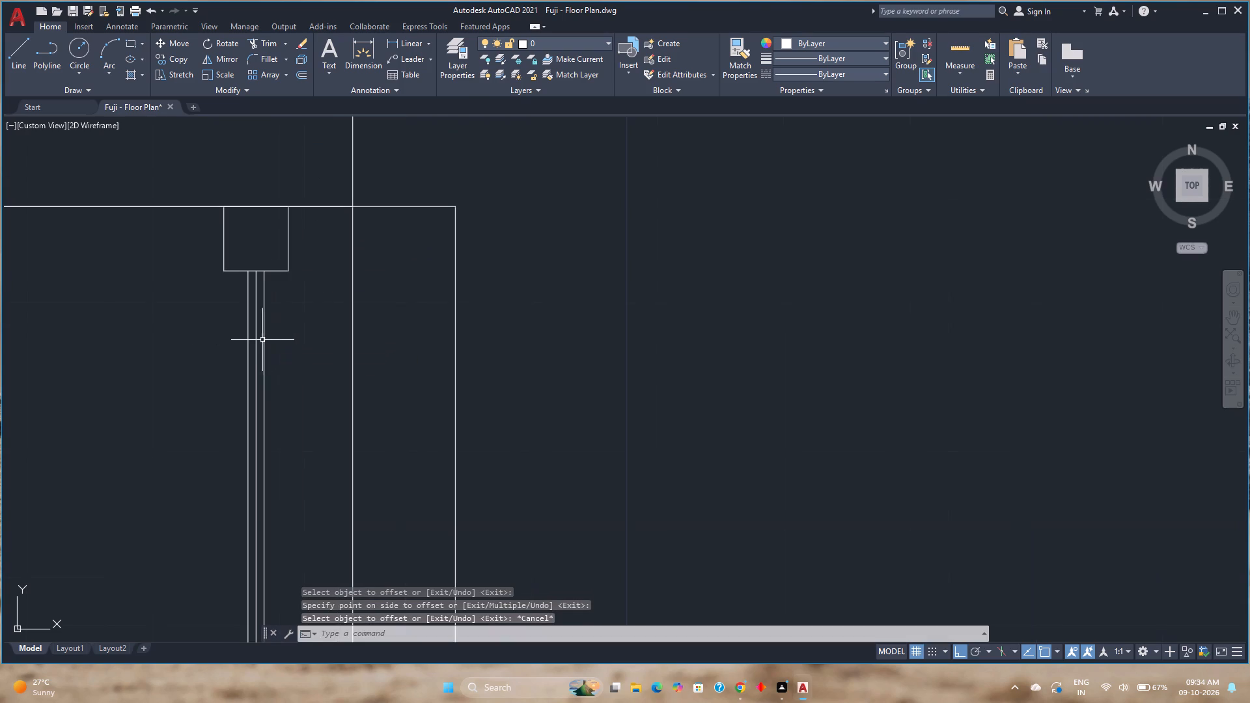
{"action": "left_click", "coordinate": [255, 331]}
{"action": "key", "text": "Delete"}
Trim the two south rail lines inside the second and third squares from the west.
{"action": "scroll", "coordinate": [256, 342], "scroll_direction": "down", "scroll_amount": 2}
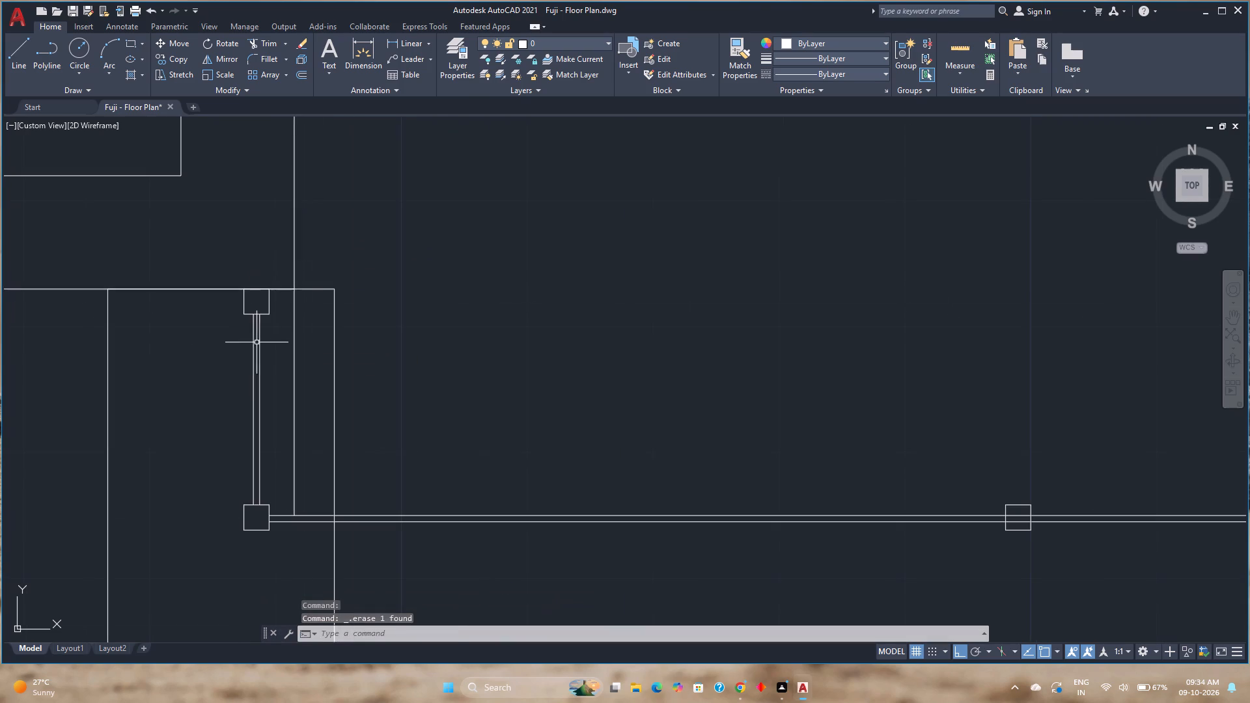
{"action": "scroll", "coordinate": [443, 428], "scroll_direction": "down", "scroll_amount": 1}
{"action": "middle_click_drag", "start_coordinate": [443, 428], "coordinate": [362, 393]}
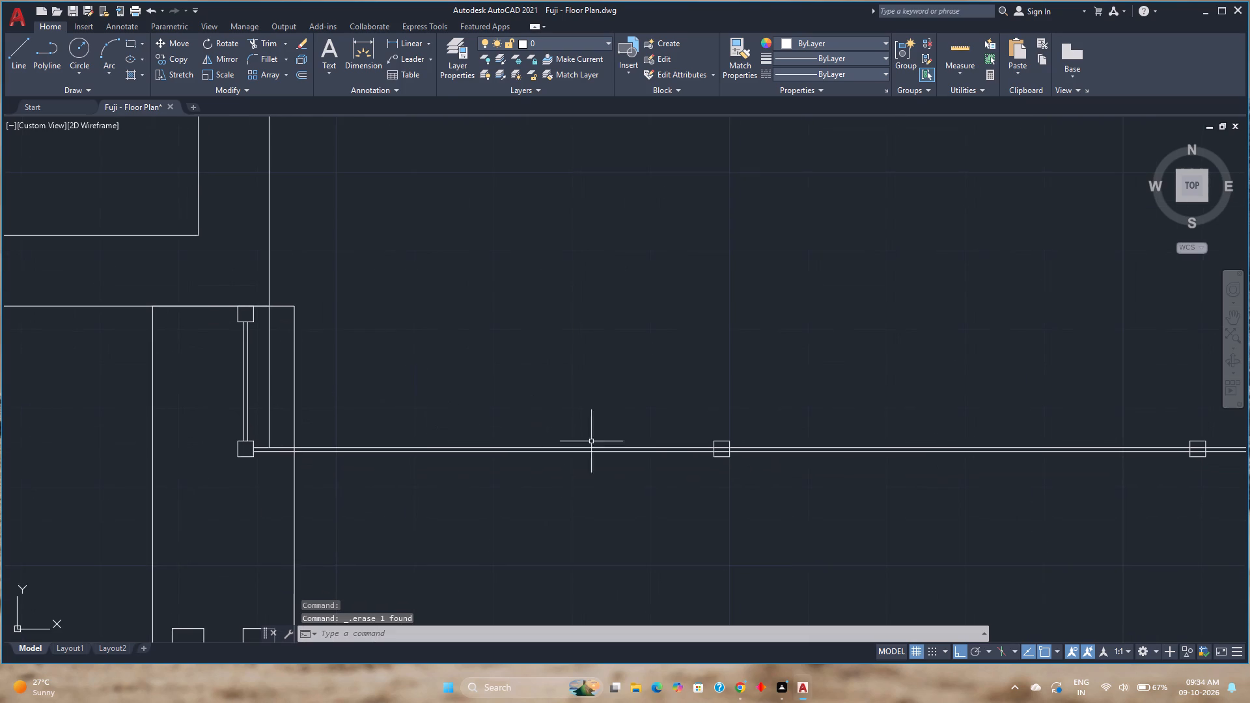
{"action": "middle_click_drag", "start_coordinate": [661, 460], "coordinate": [296, 407]}
{"action": "scroll", "coordinate": [296, 407], "scroll_direction": "down", "scroll_amount": 2}
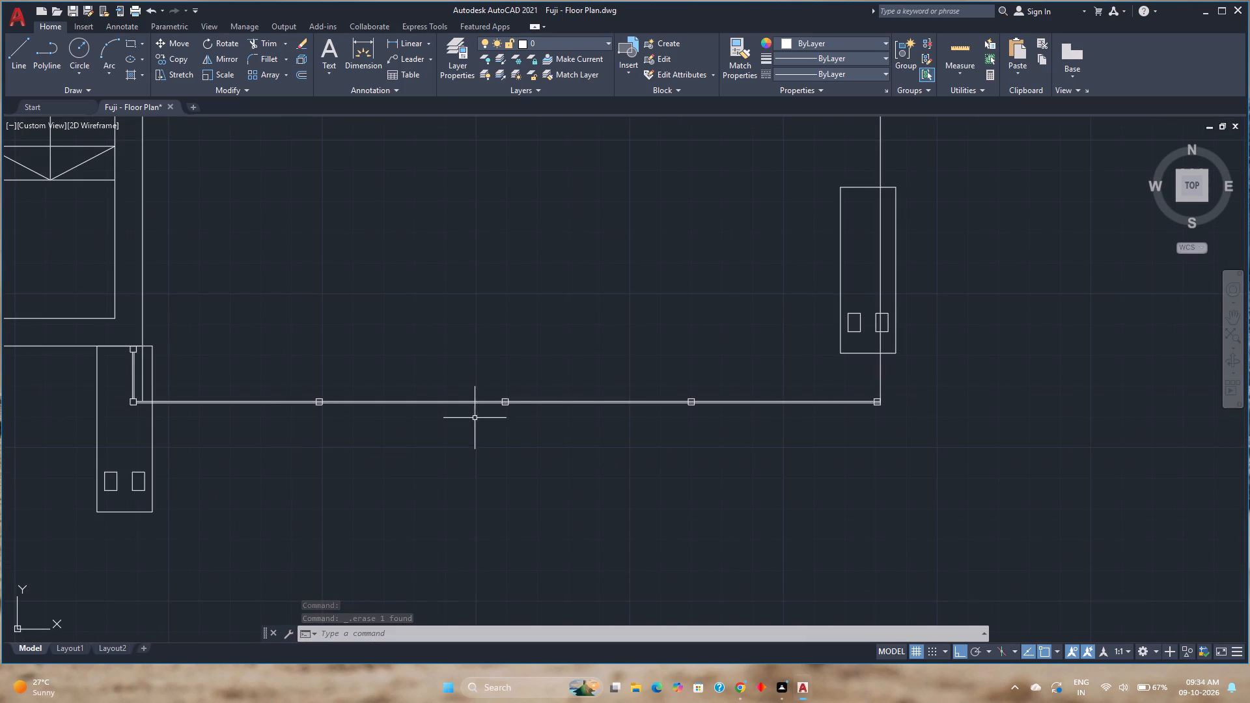
{"action": "key", "text": "t"}
{"action": "key", "text": "r"}
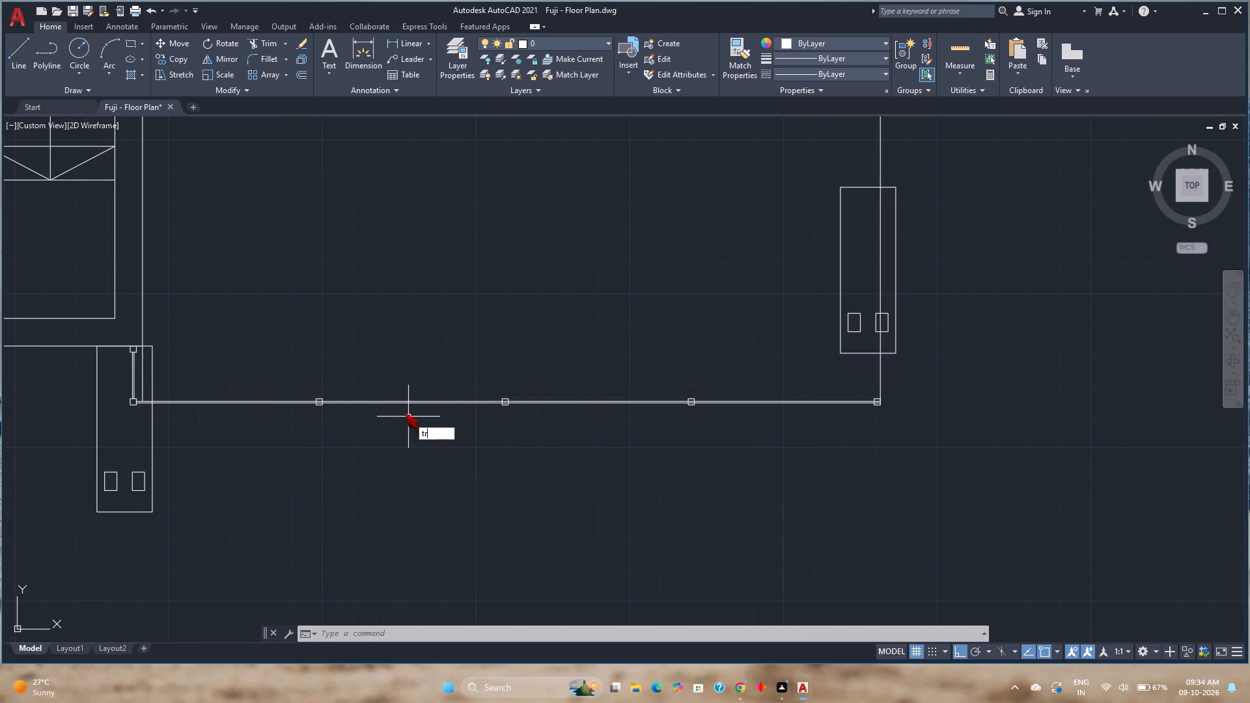
{"action": "key", "text": "Return"}
{"action": "scroll", "coordinate": [372, 404], "scroll_direction": "up", "scroll_amount": 2}
{"action": "scroll", "coordinate": [296, 403], "scroll_direction": "up", "scroll_amount": 2}
{"action": "scroll", "coordinate": [204, 404], "scroll_direction": "up", "scroll_amount": 2}
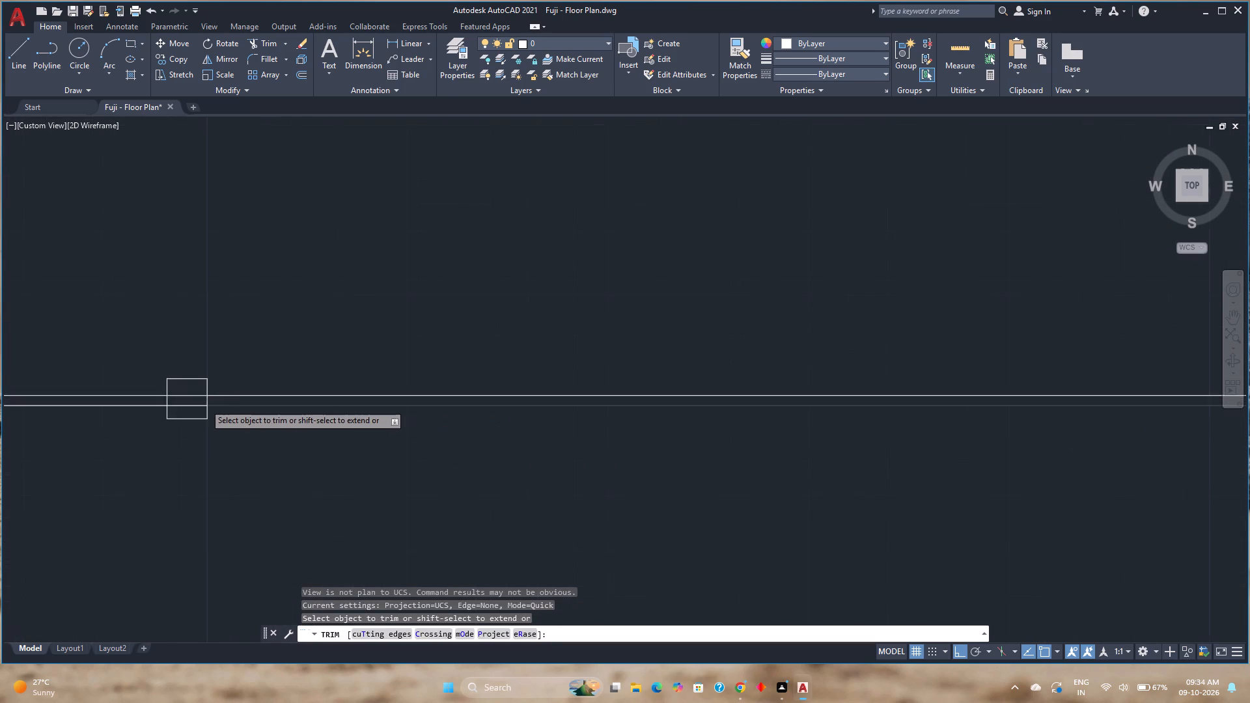
{"action": "left_click", "coordinate": [182, 381]}
{"action": "left_click", "coordinate": [182, 415]}
{"action": "scroll", "coordinate": [180, 413], "scroll_direction": "down", "scroll_amount": 4}
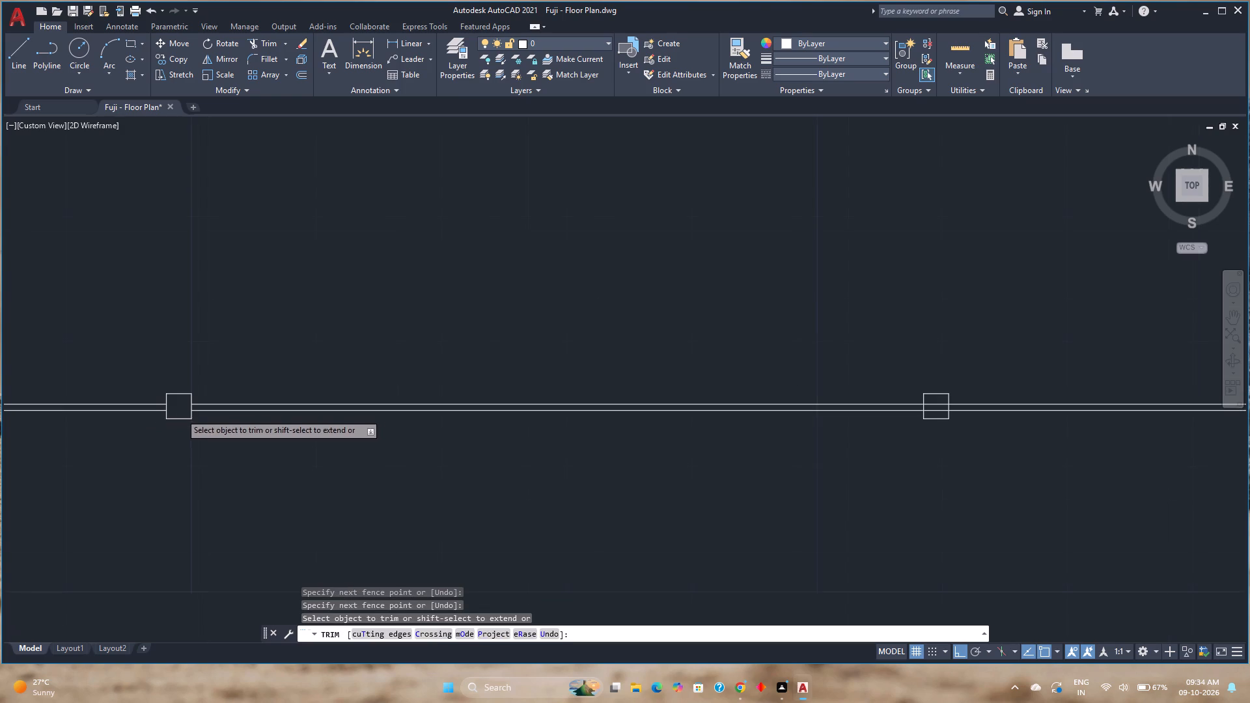
{"action": "left_click", "coordinate": [936, 403]}
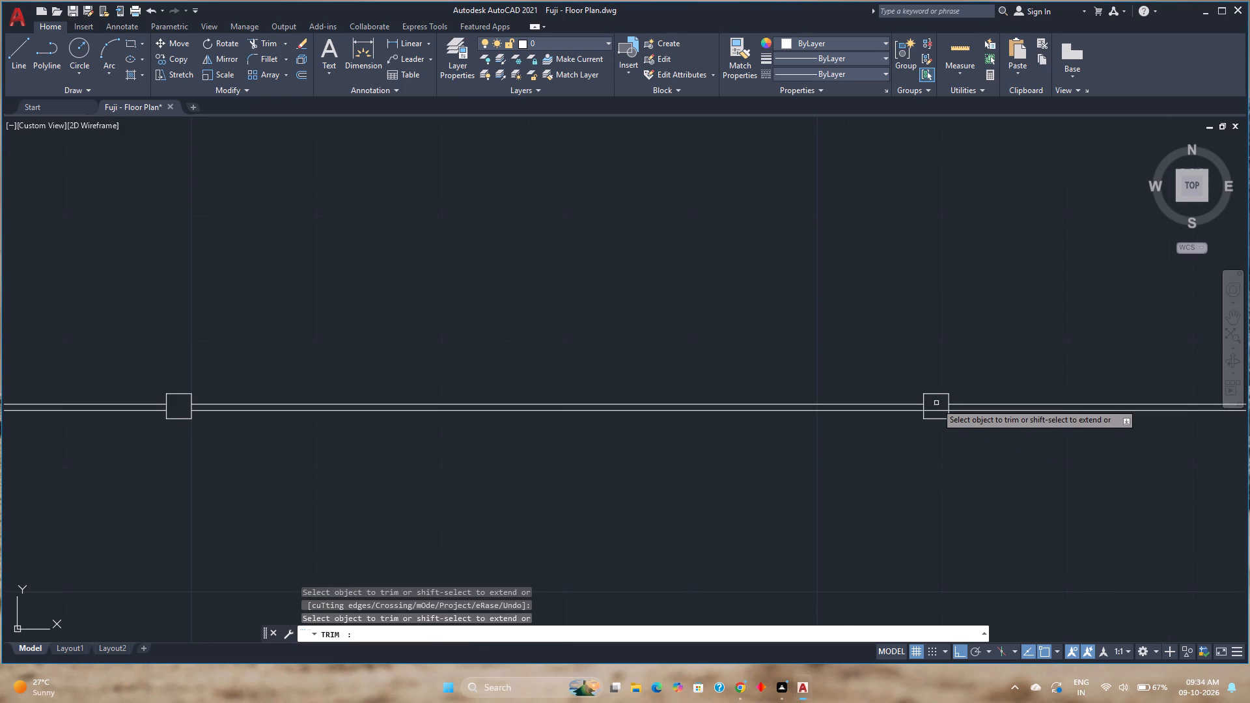
{"action": "left_click", "coordinate": [936, 416]}
{"action": "left_click", "coordinate": [934, 407]}
{"action": "scroll", "coordinate": [933, 407], "scroll_direction": "down", "scroll_amount": 3}
{"action": "middle_click_drag", "start_coordinate": [933, 407], "coordinate": [662, 404]}
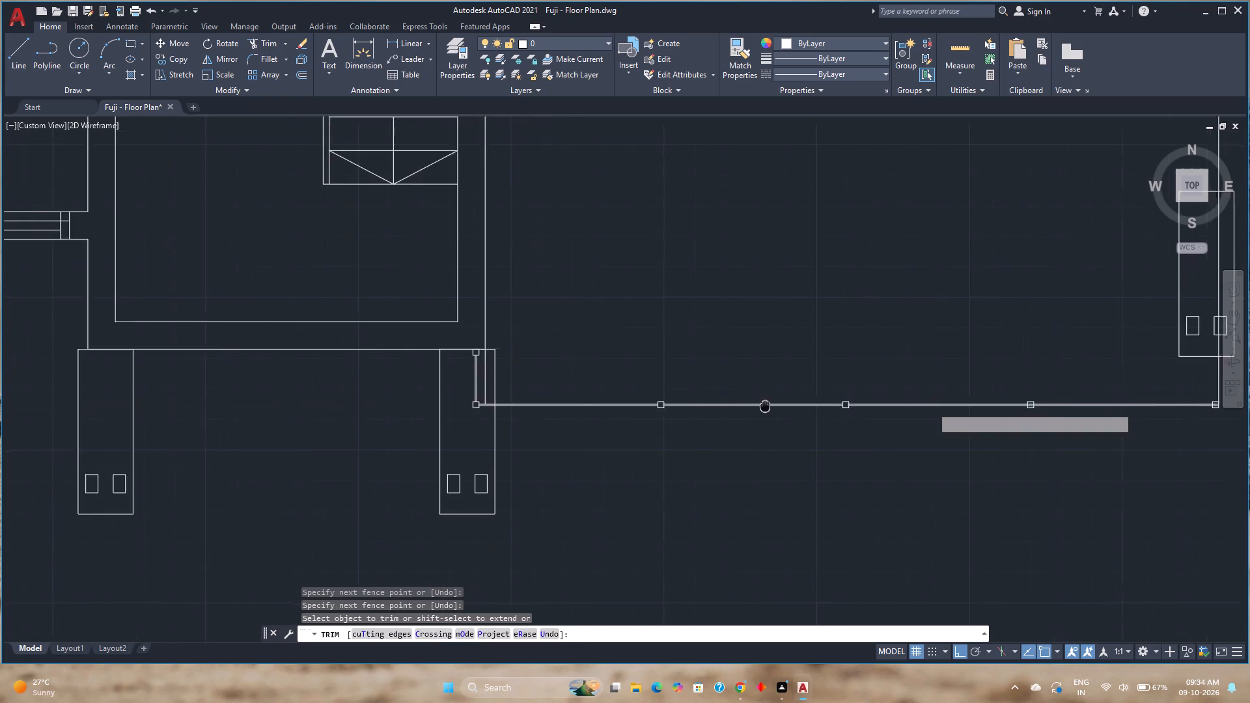
Trim the two south rail lines inside the fourth square and the east corner square.
{"action": "middle_click_drag", "start_coordinate": [662, 404], "coordinate": [385, 399]}
{"action": "scroll", "coordinate": [547, 408], "scroll_direction": "up", "scroll_amount": 5}
{"action": "left_click", "coordinate": [697, 350]}
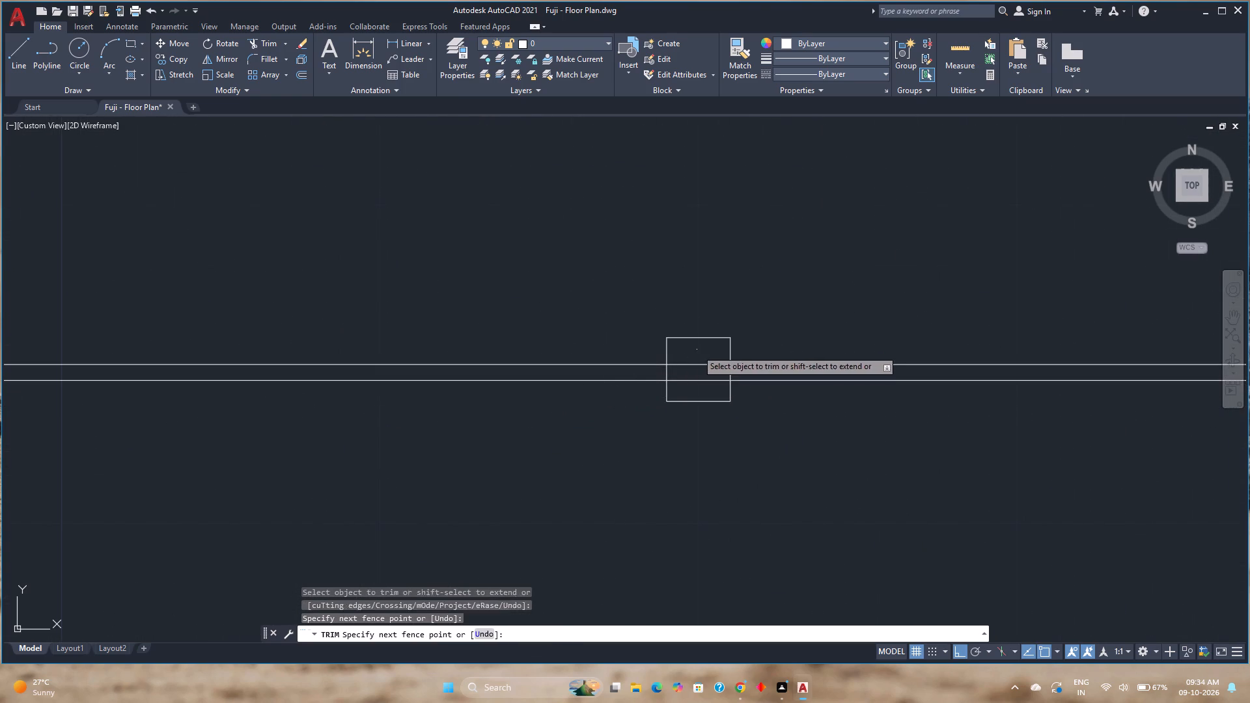
{"action": "left_click", "coordinate": [697, 387]}
{"action": "scroll", "coordinate": [697, 387], "scroll_direction": "down", "scroll_amount": 3}
{"action": "middle_click_drag", "start_coordinate": [872, 419], "coordinate": [291, 409]}
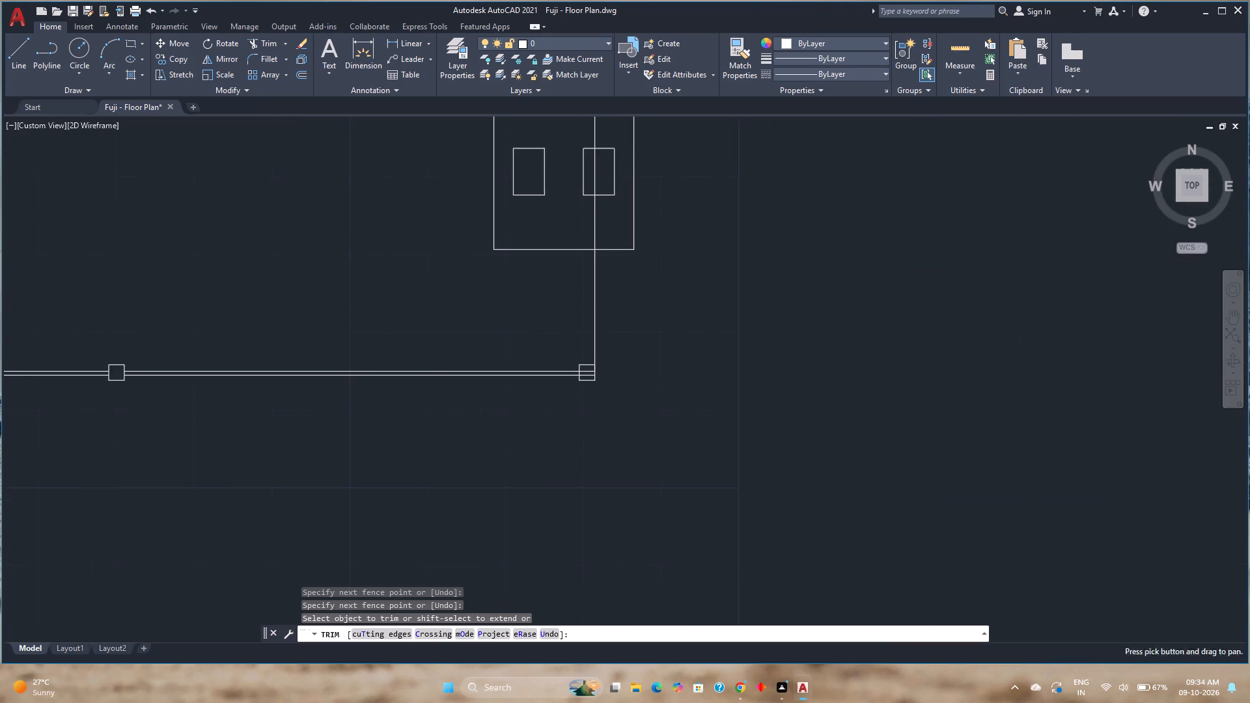
{"action": "scroll", "coordinate": [635, 380], "scroll_direction": "up", "scroll_amount": 1}
{"action": "scroll", "coordinate": [580, 362], "scroll_direction": "up", "scroll_amount": 1}
{"action": "left_click", "coordinate": [542, 360]}
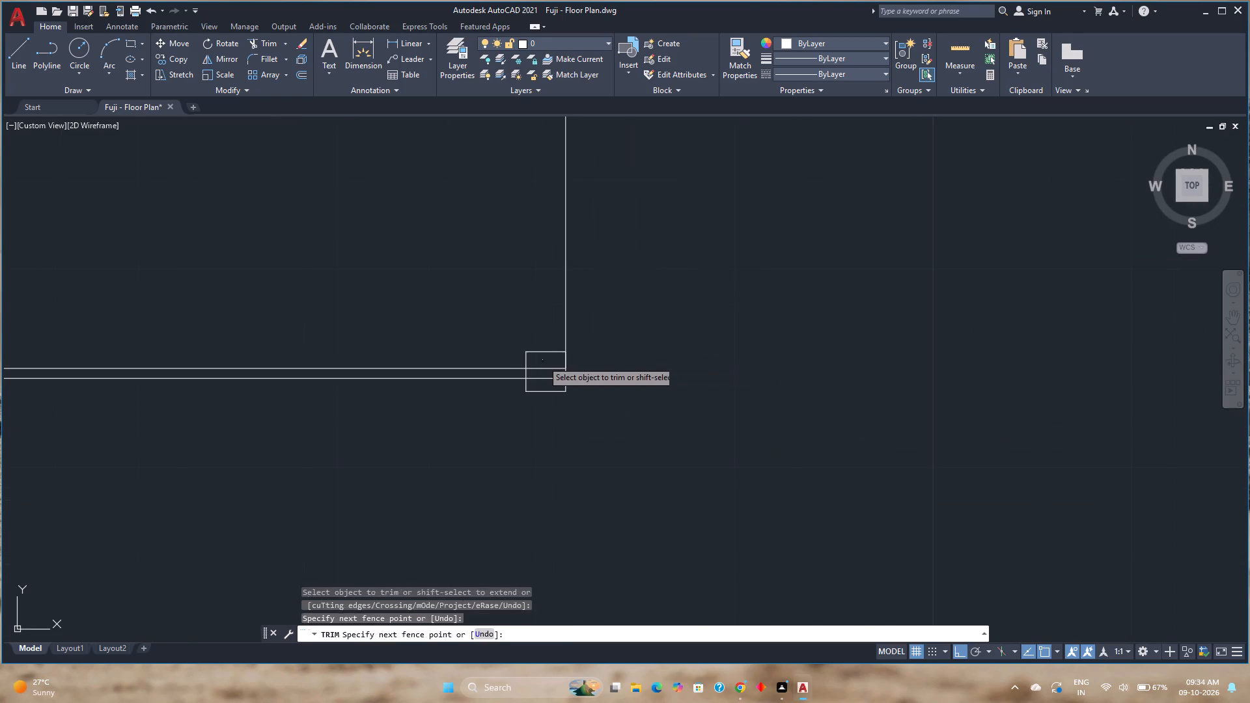
{"action": "left_click", "coordinate": [542, 380]}
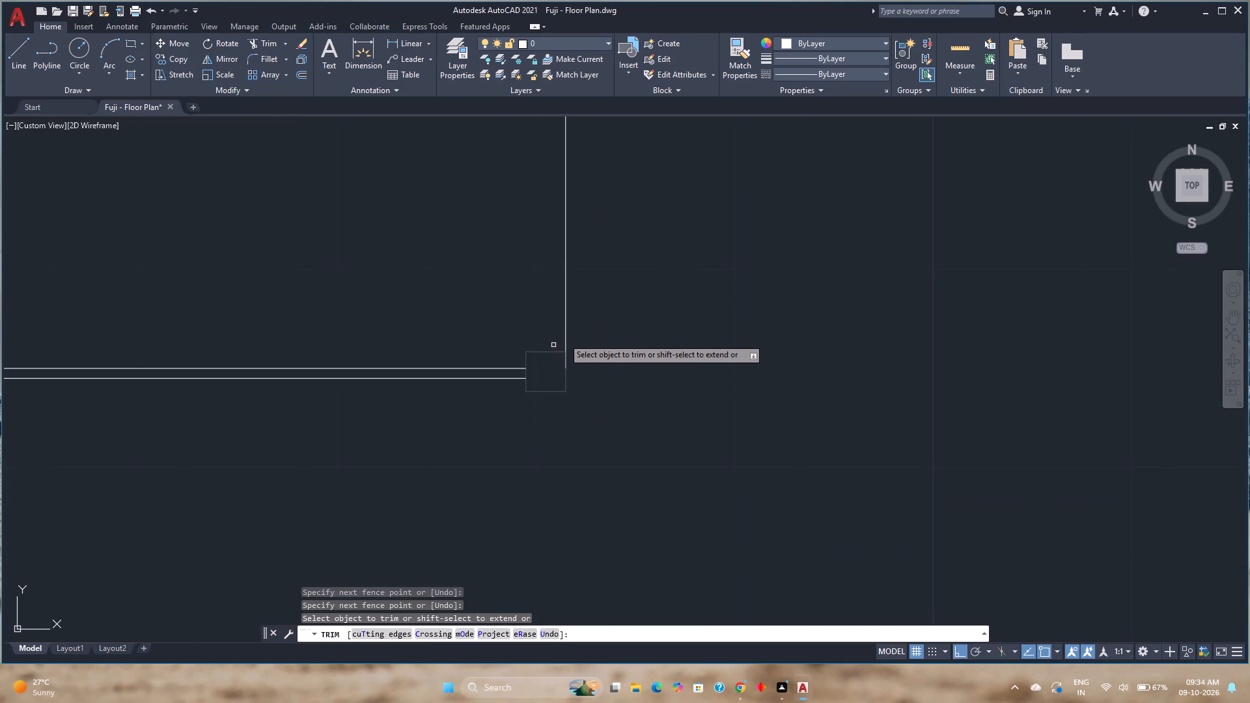
Trim away the southeast area's vertical east line above the east corner square.
{"action": "left_click", "coordinate": [573, 327]}
{"action": "left_click", "coordinate": [553, 321]}
{"action": "key", "text": "Escape"}
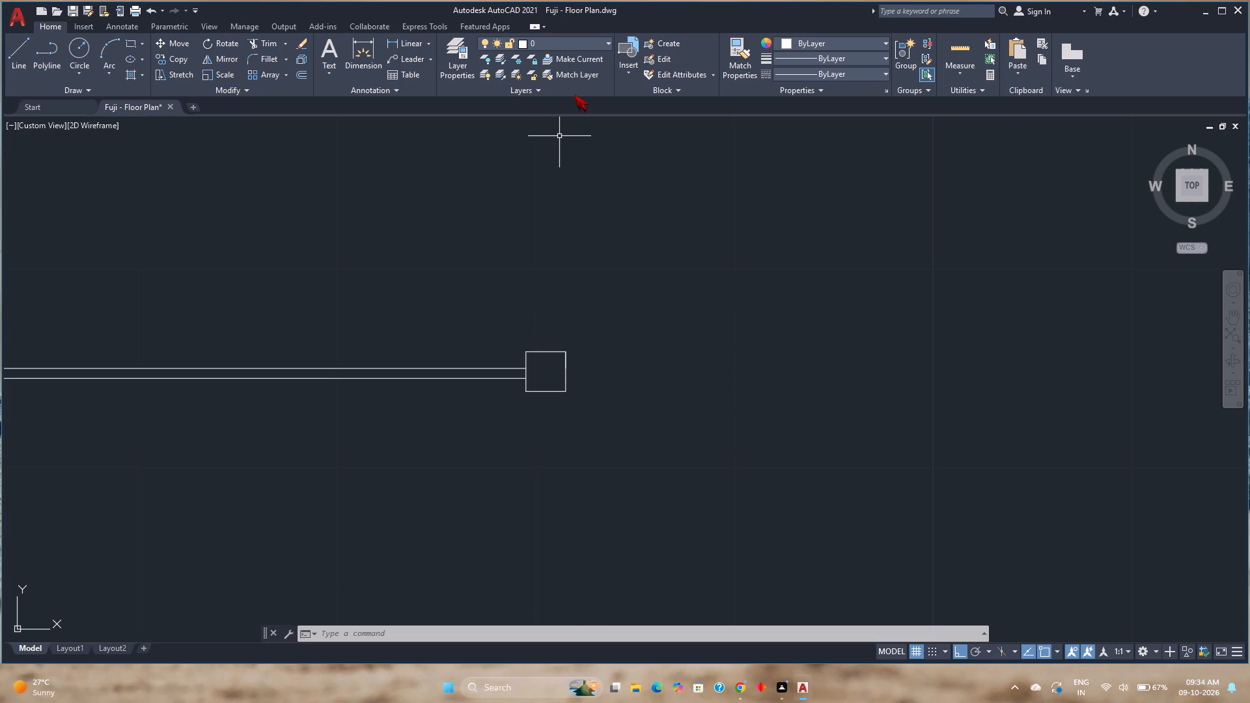
Copy the pair of vertical rail lines from the west corner square to the matching point on the east corner square.
{"action": "scroll", "coordinate": [363, 493], "scroll_direction": "down", "scroll_amount": 3}
{"action": "middle_click_drag", "start_coordinate": [367, 483], "coordinate": [438, 489]}
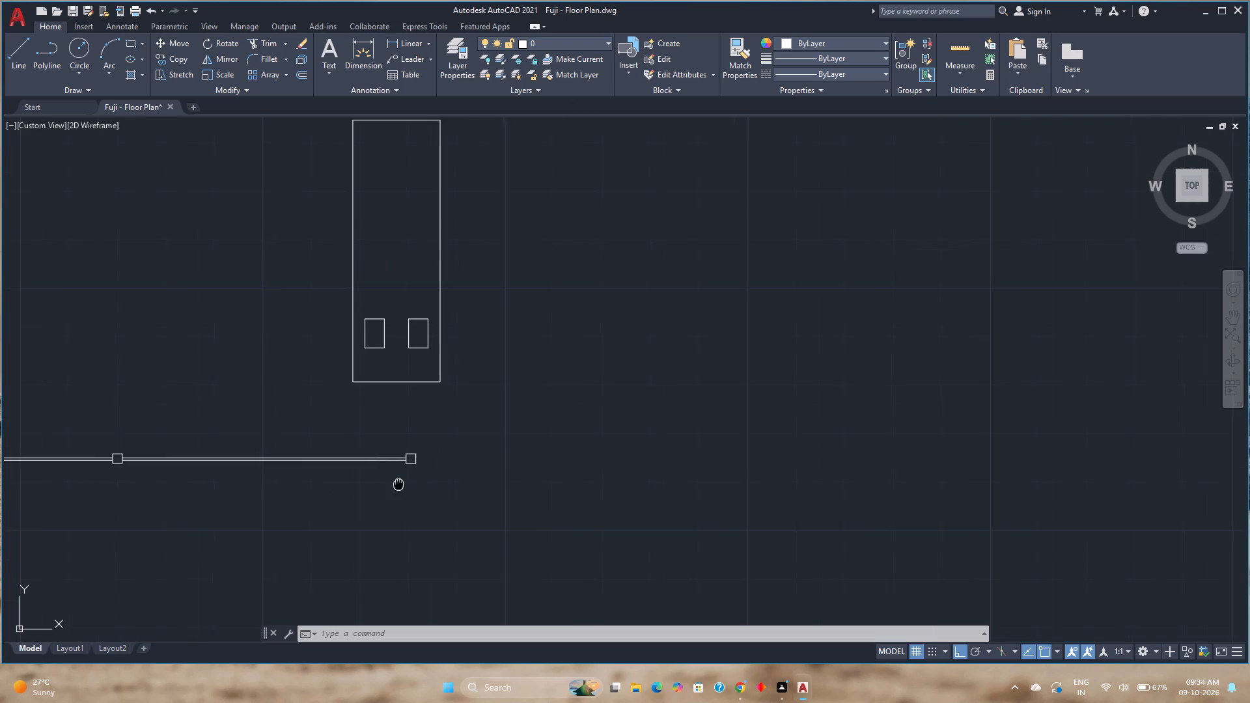
{"action": "middle_click_drag", "start_coordinate": [438, 489], "coordinate": [633, 507]}
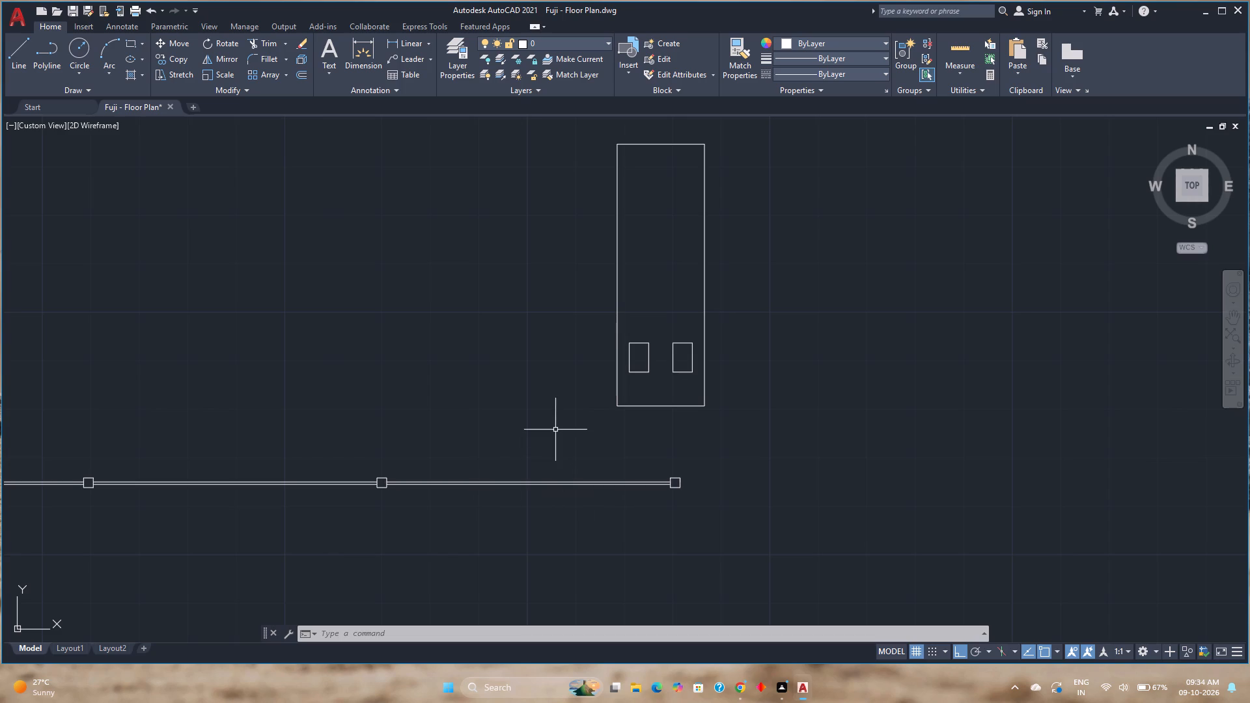
{"action": "scroll", "coordinate": [549, 437], "scroll_direction": "down", "scroll_amount": 1}
{"action": "middle_click_drag", "start_coordinate": [549, 440], "coordinate": [849, 465]}
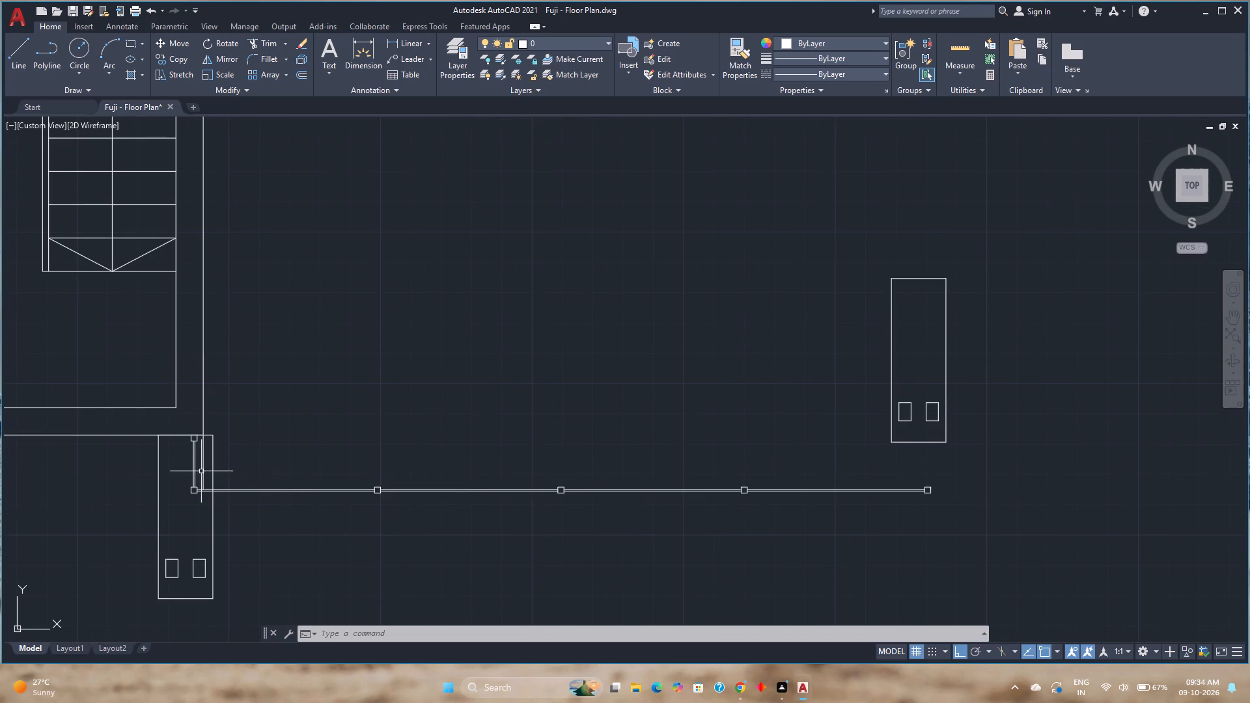
{"action": "scroll", "coordinate": [199, 471], "scroll_direction": "up", "scroll_amount": 3}
{"action": "left_click", "coordinate": [199, 471]}
{"action": "left_click", "coordinate": [162, 469]}
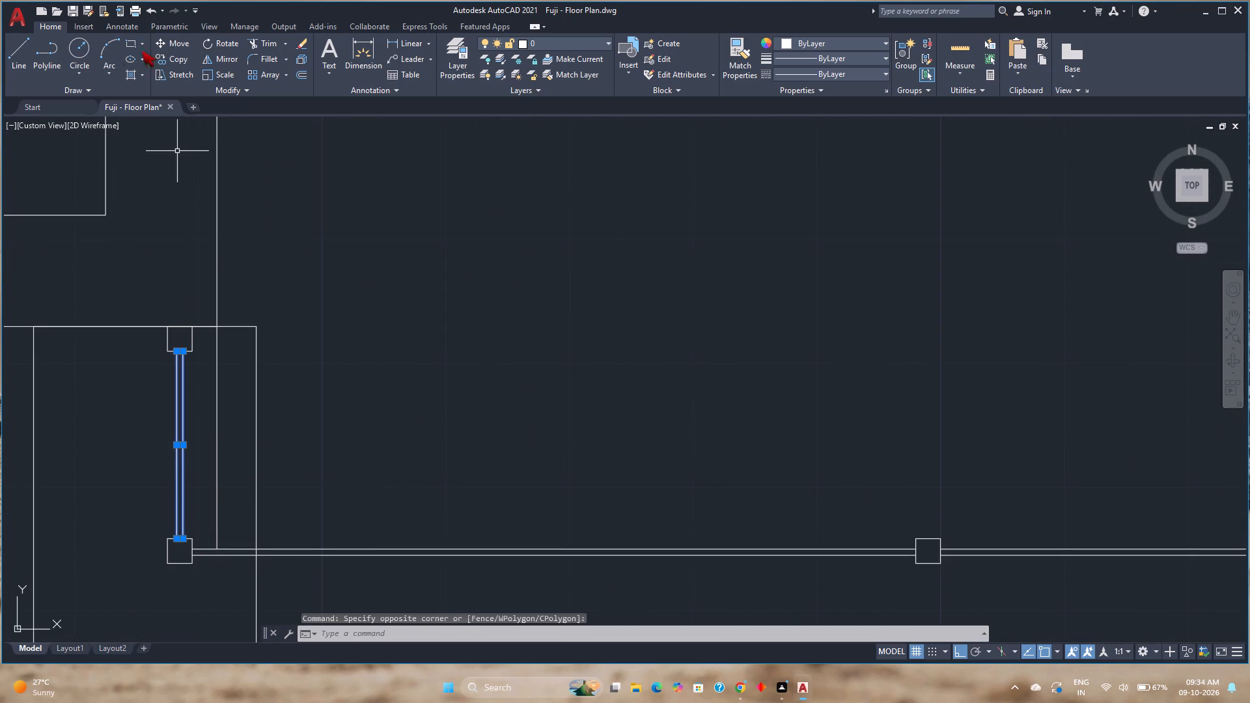
{"action": "left_click", "coordinate": [168, 54]}
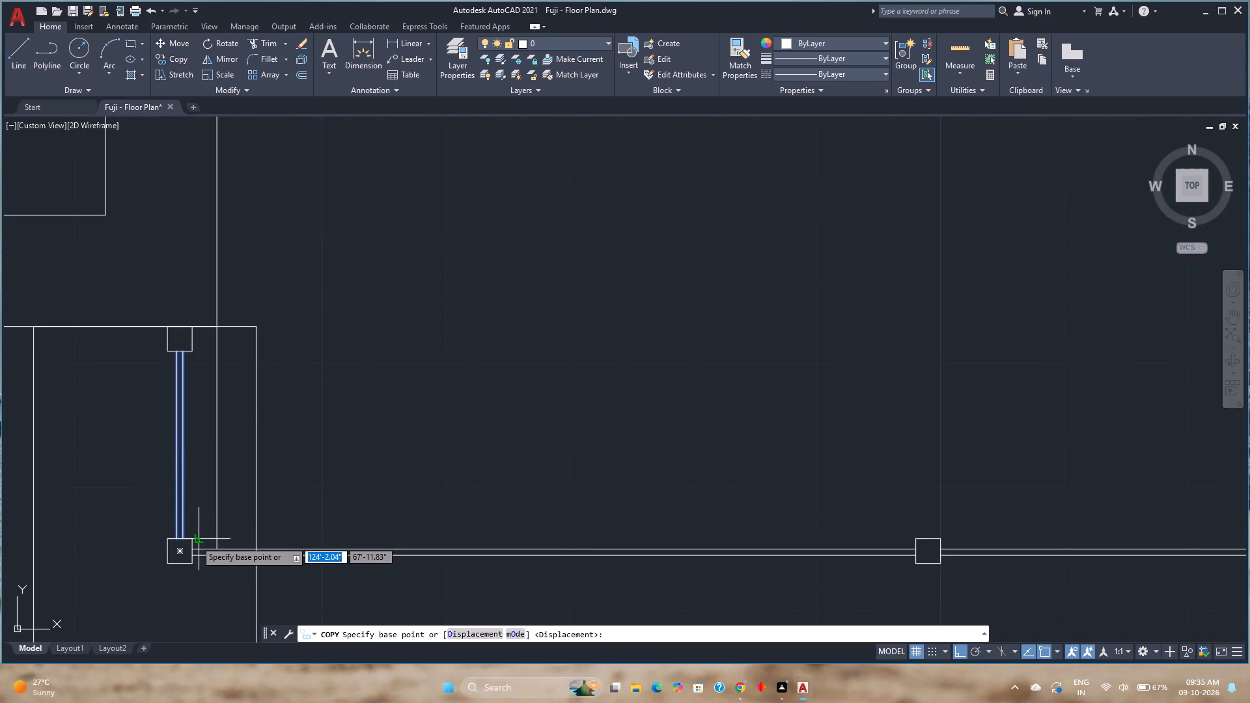
{"action": "left_click", "coordinate": [189, 540]}
{"action": "scroll", "coordinate": [537, 513], "scroll_direction": "down", "scroll_amount": 3}
{"action": "middle_click_drag", "start_coordinate": [539, 513], "coordinate": [165, 489]}
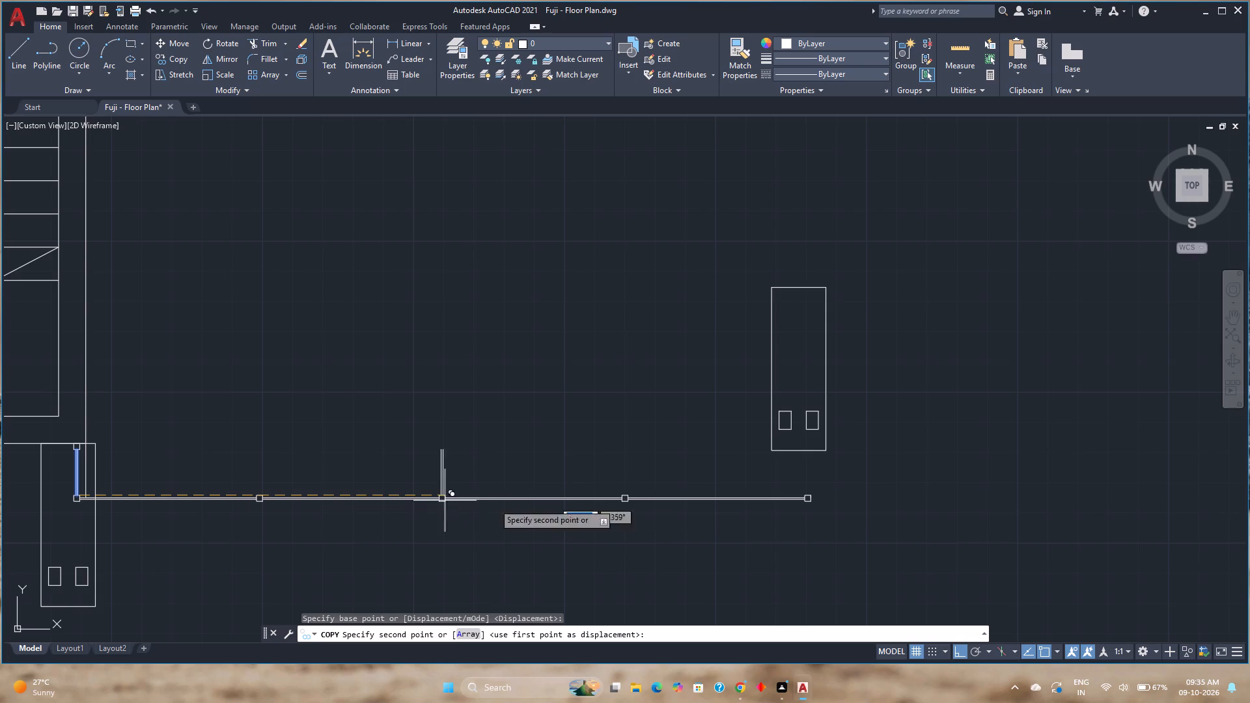
{"action": "scroll", "coordinate": [799, 490], "scroll_direction": "up", "scroll_amount": 3}
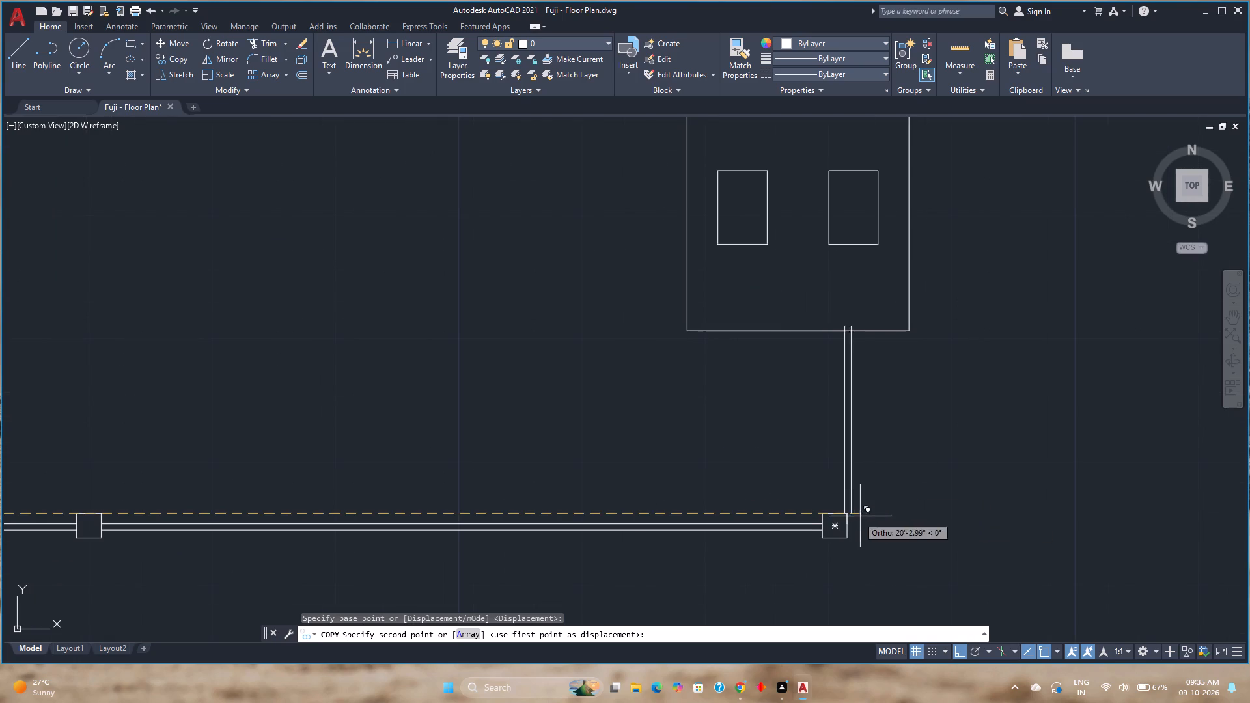
{"action": "left_click", "coordinate": [848, 514]}
{"action": "key", "text": "Escape"}
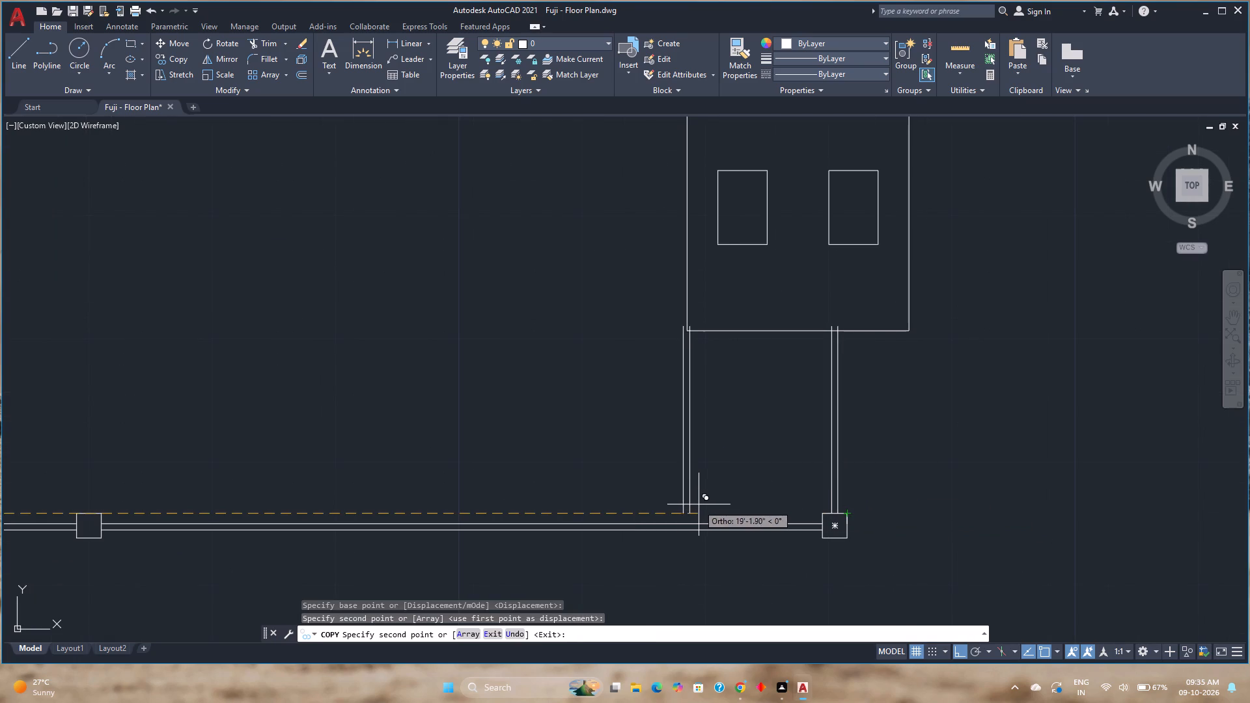
Trim the copied rail lines where they run past the bottom edge of the rectangle above the east corner square.
{"action": "type", "text": "tr"}
{"action": "key", "text": "Return"}
{"action": "scroll", "coordinate": [877, 314], "scroll_direction": "up", "scroll_amount": 4}
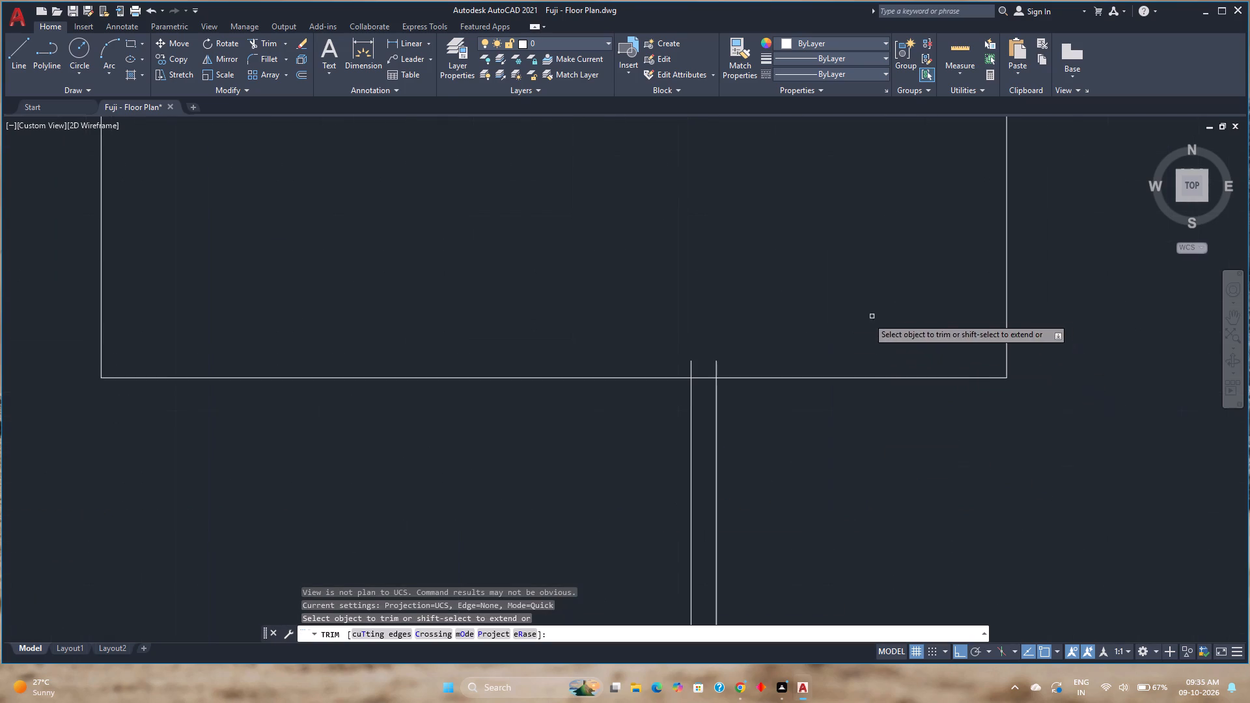
{"action": "left_click", "coordinate": [760, 361]}
{"action": "left_click", "coordinate": [656, 366]}
{"action": "key", "text": "Escape"}
{"action": "scroll", "coordinate": [594, 410], "scroll_direction": "down", "scroll_amount": 3}
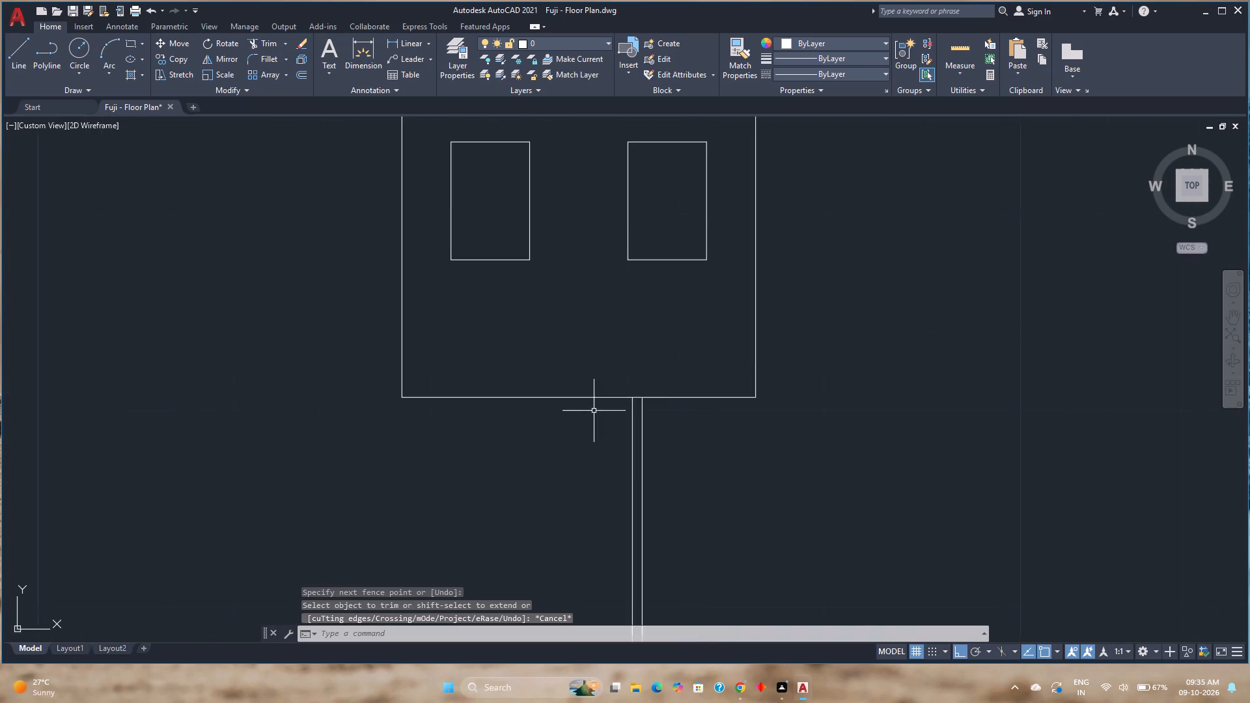
{"action": "middle_click_drag", "start_coordinate": [594, 411], "coordinate": [835, 359]}
{"action": "scroll", "coordinate": [884, 367], "scroll_direction": "down", "scroll_amount": 3}
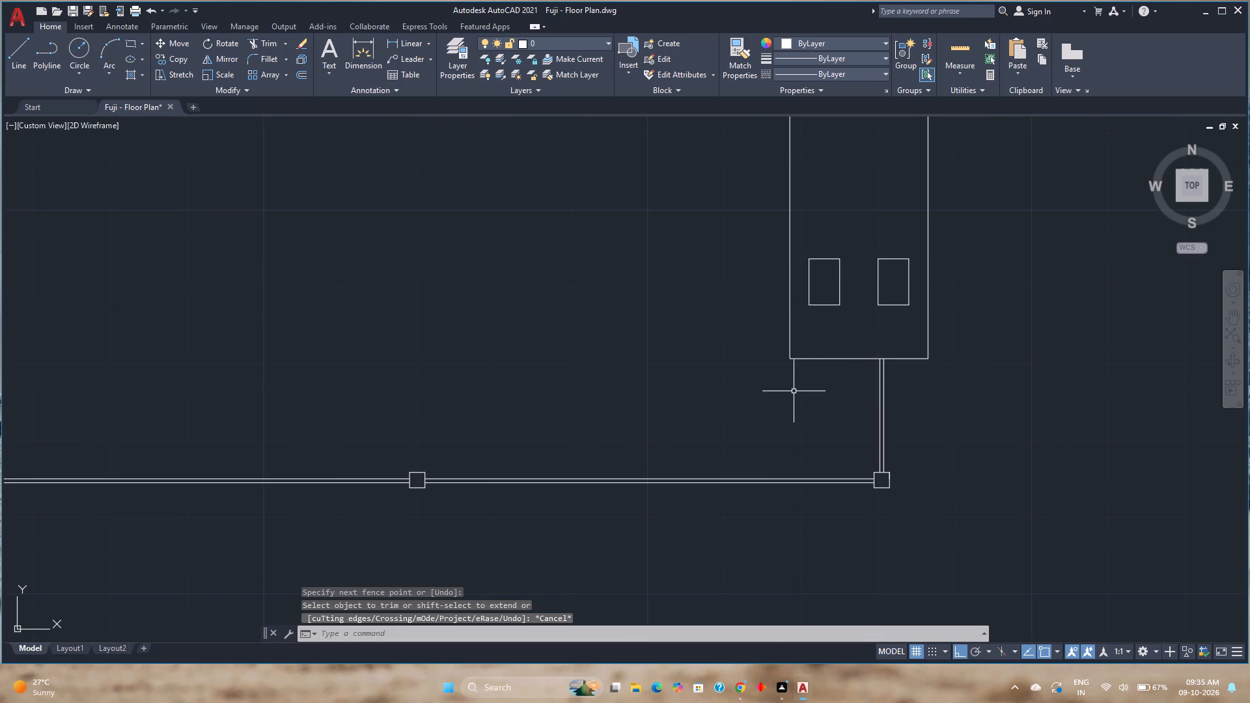
Offset the westernmost lower south rail line 2" southward and the outer vertical rail line above the east corner square 2" eastward.
{"action": "scroll", "coordinate": [665, 484], "scroll_direction": "down", "scroll_amount": 1}
{"action": "middle_click_drag", "start_coordinate": [667, 484], "coordinate": [959, 490]}
{"action": "scroll", "coordinate": [900, 475], "scroll_direction": "down", "scroll_amount": 2}
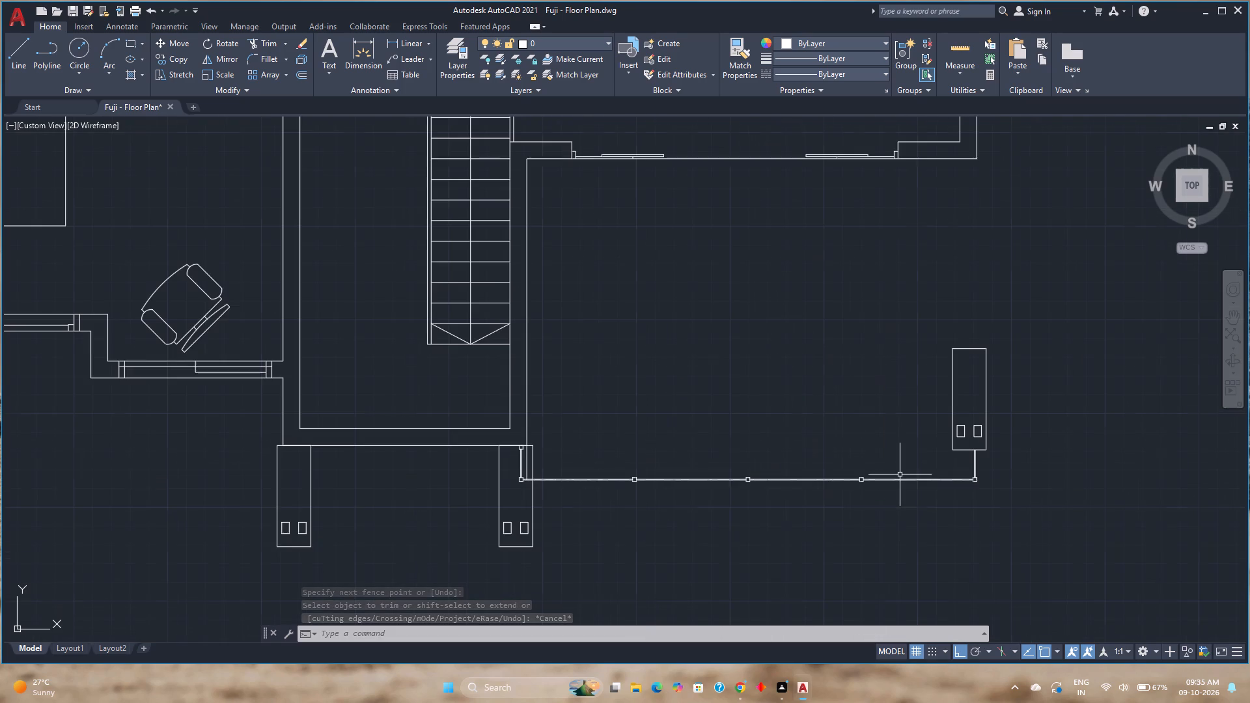
{"action": "left_click", "coordinate": [306, 72]}
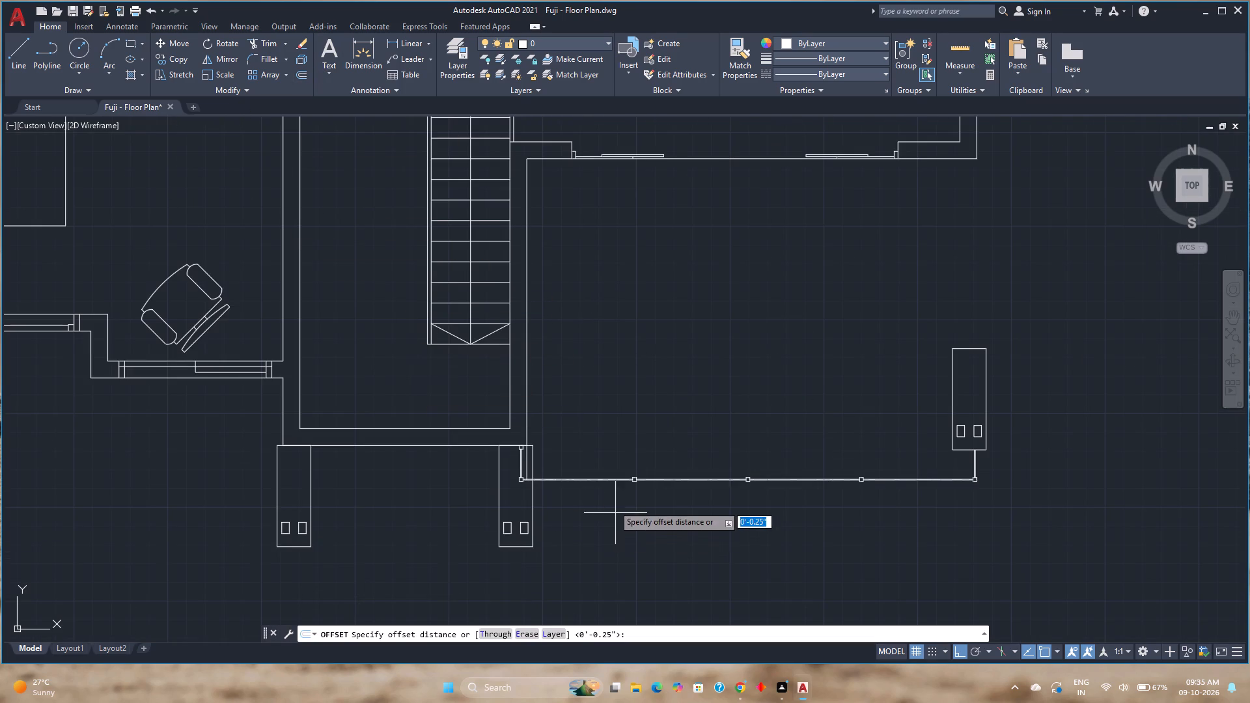
{"action": "scroll", "coordinate": [600, 485], "scroll_direction": "up", "scroll_amount": 7}
{"action": "key", "text": "2"}
{"action": "key", "text": "Return"}
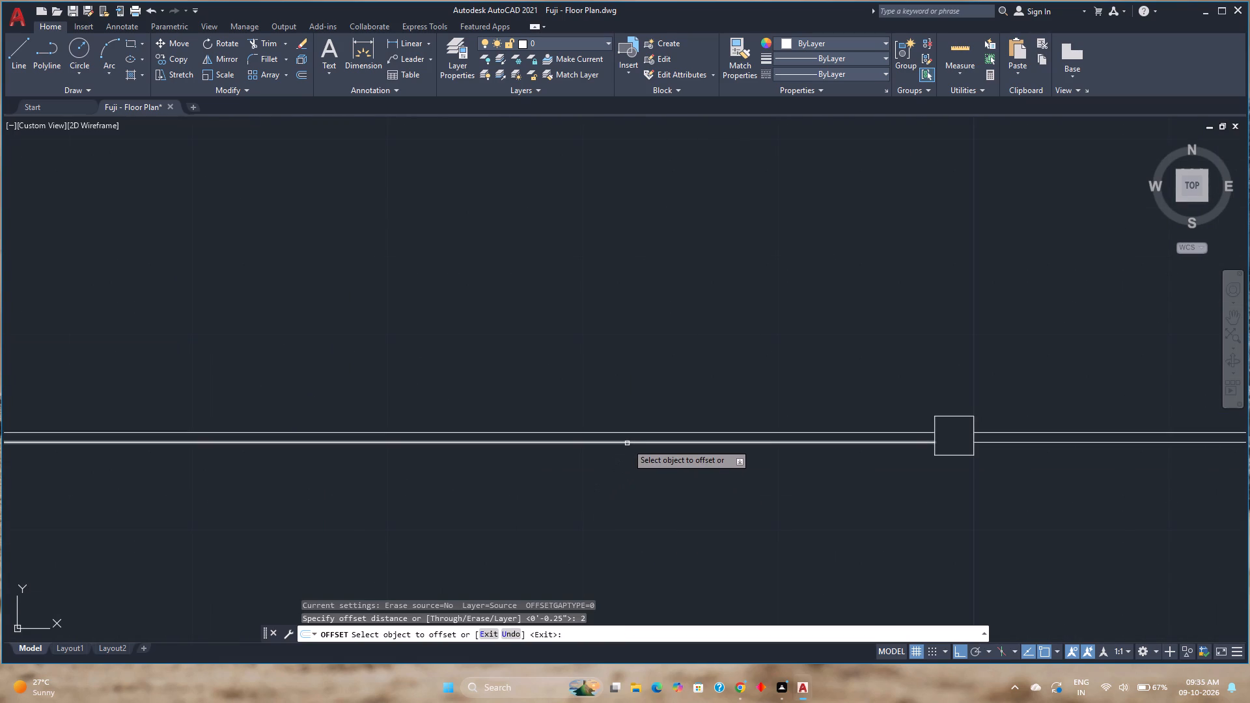
{"action": "scroll", "coordinate": [551, 504], "scroll_direction": "down", "scroll_amount": 2}
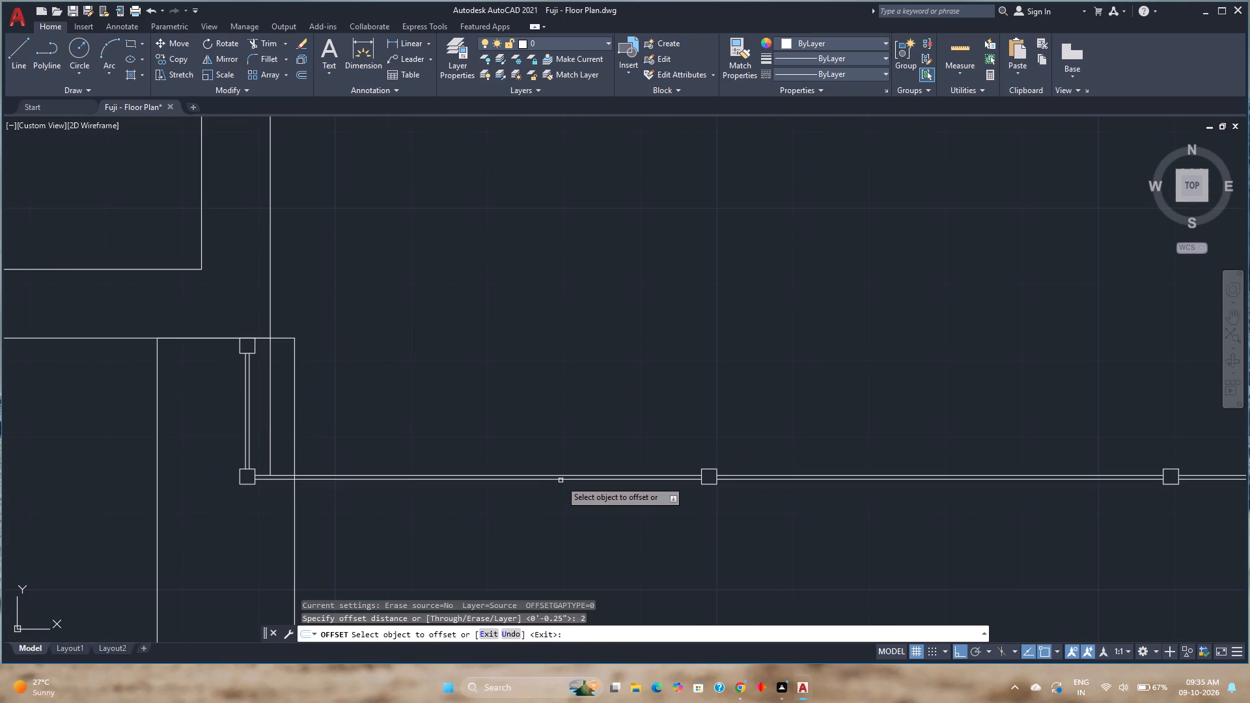
{"action": "left_click", "coordinate": [565, 479]}
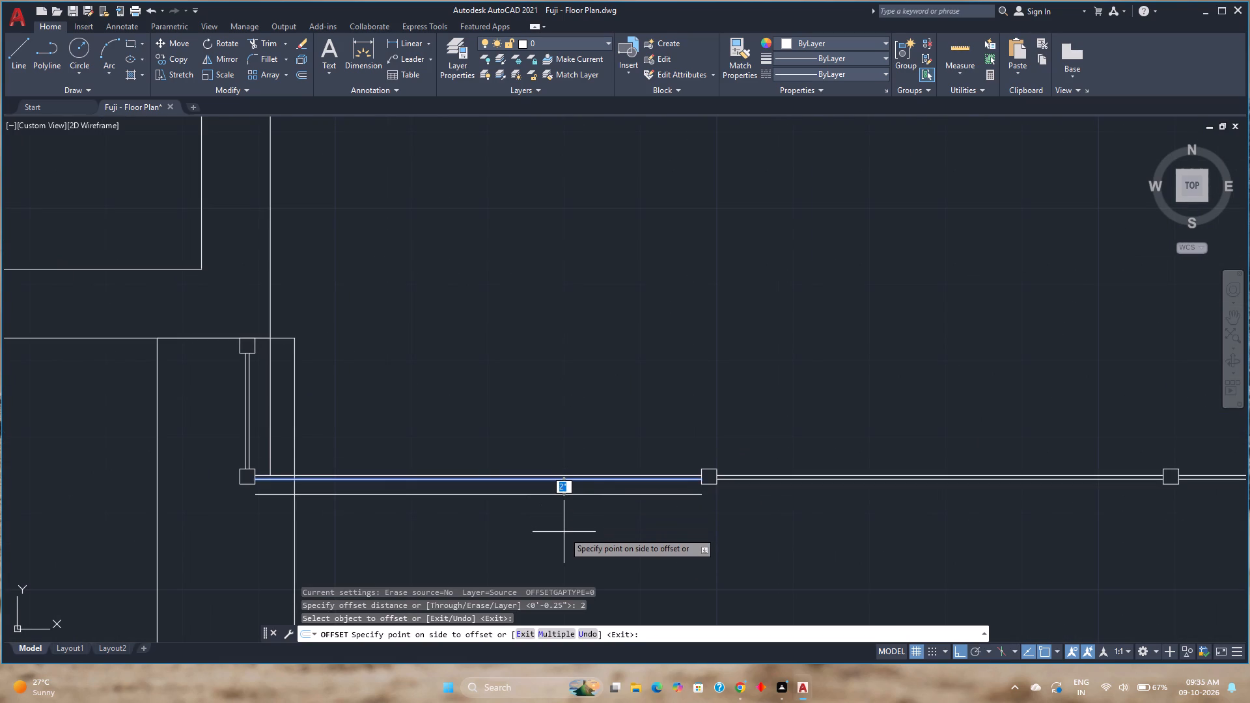
{"action": "left_click", "coordinate": [564, 532]}
{"action": "scroll", "coordinate": [654, 524], "scroll_direction": "down", "scroll_amount": 2}
{"action": "middle_click_drag", "start_coordinate": [654, 523], "coordinate": [322, 496]}
{"action": "scroll", "coordinate": [926, 448], "scroll_direction": "up", "scroll_amount": 1}
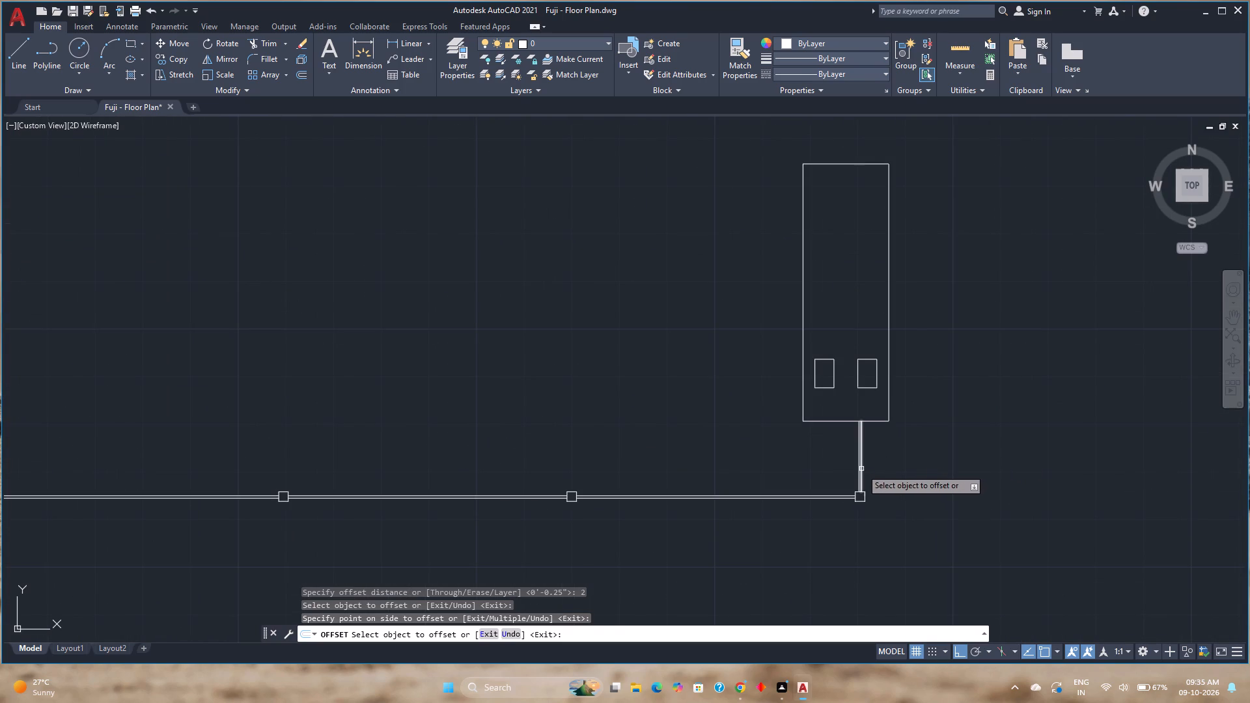
{"action": "left_click", "coordinate": [861, 469]}
{"action": "left_click", "coordinate": [916, 470]}
{"action": "key", "text": "Escape"}
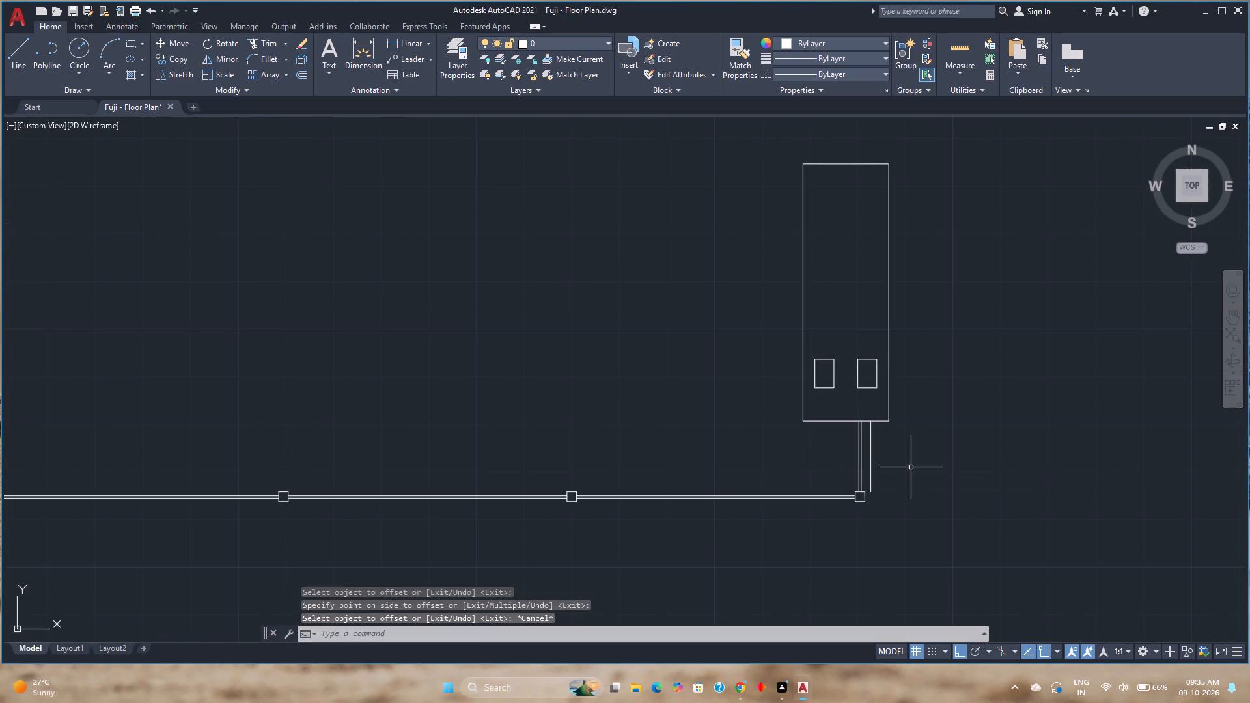
Fillet the offset south line and the offset east line so they meet at the southeast corner.
{"action": "left_click", "coordinate": [262, 59]}
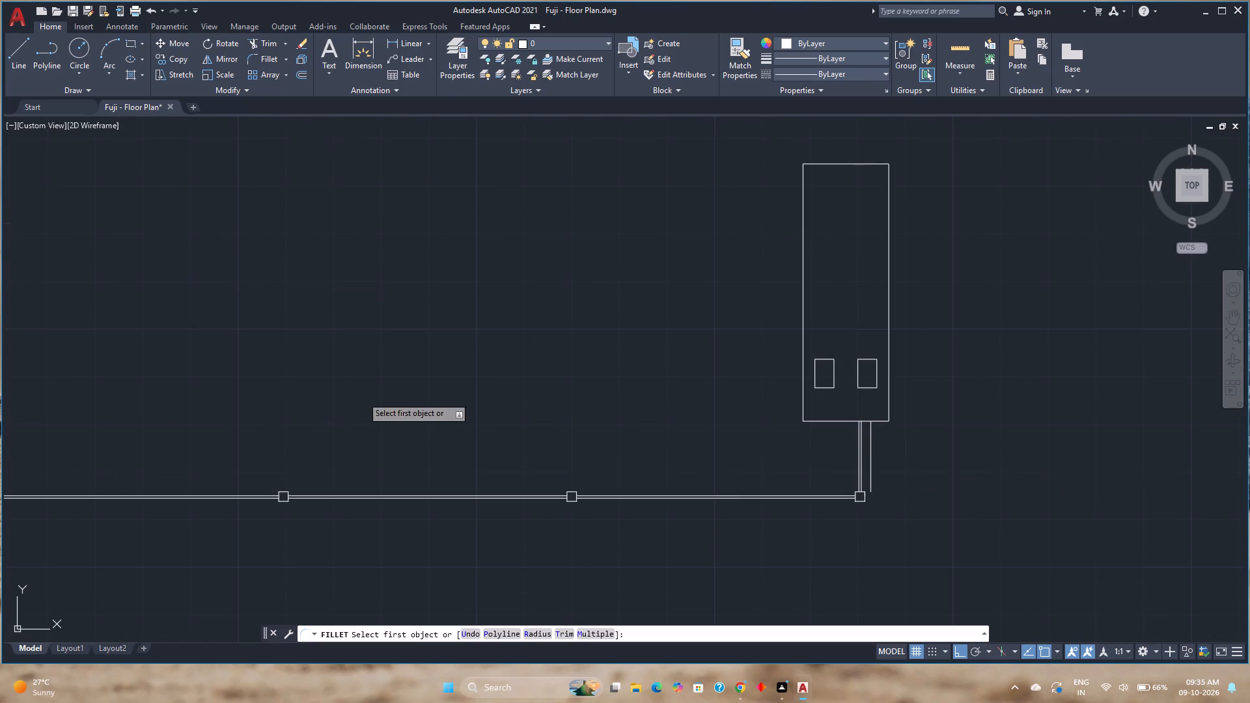
{"action": "scroll", "coordinate": [356, 435], "scroll_direction": "down", "scroll_amount": 1}
{"action": "middle_click_drag", "start_coordinate": [363, 434], "coordinate": [661, 391]}
{"action": "scroll", "coordinate": [600, 398], "scroll_direction": "down", "scroll_amount": 1}
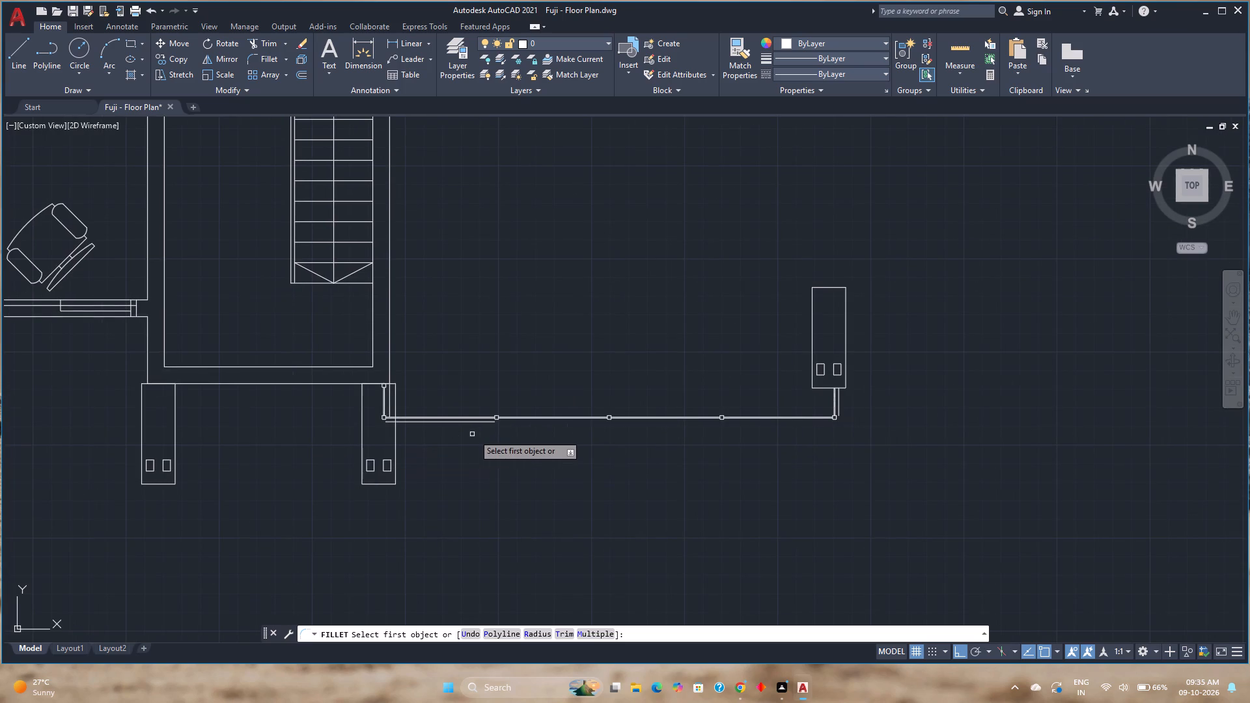
{"action": "left_click", "coordinate": [475, 421]}
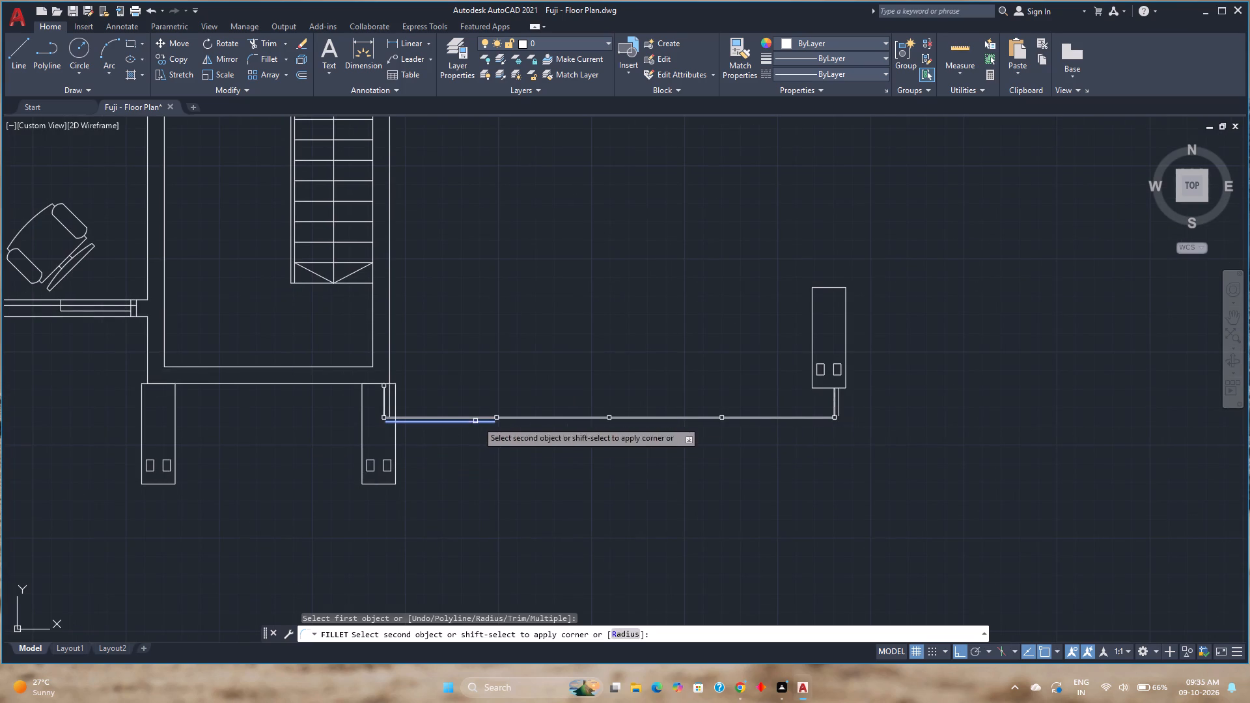
{"action": "left_click", "coordinate": [839, 400]}
{"action": "key", "text": "Escape"}
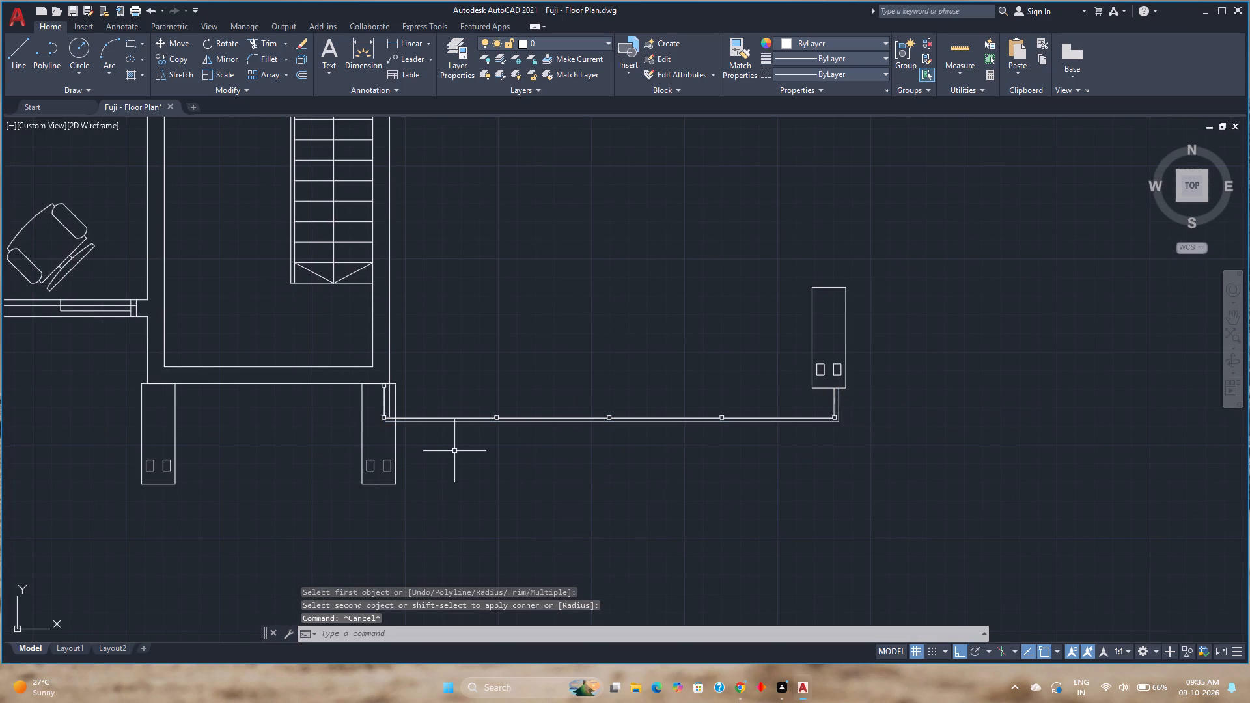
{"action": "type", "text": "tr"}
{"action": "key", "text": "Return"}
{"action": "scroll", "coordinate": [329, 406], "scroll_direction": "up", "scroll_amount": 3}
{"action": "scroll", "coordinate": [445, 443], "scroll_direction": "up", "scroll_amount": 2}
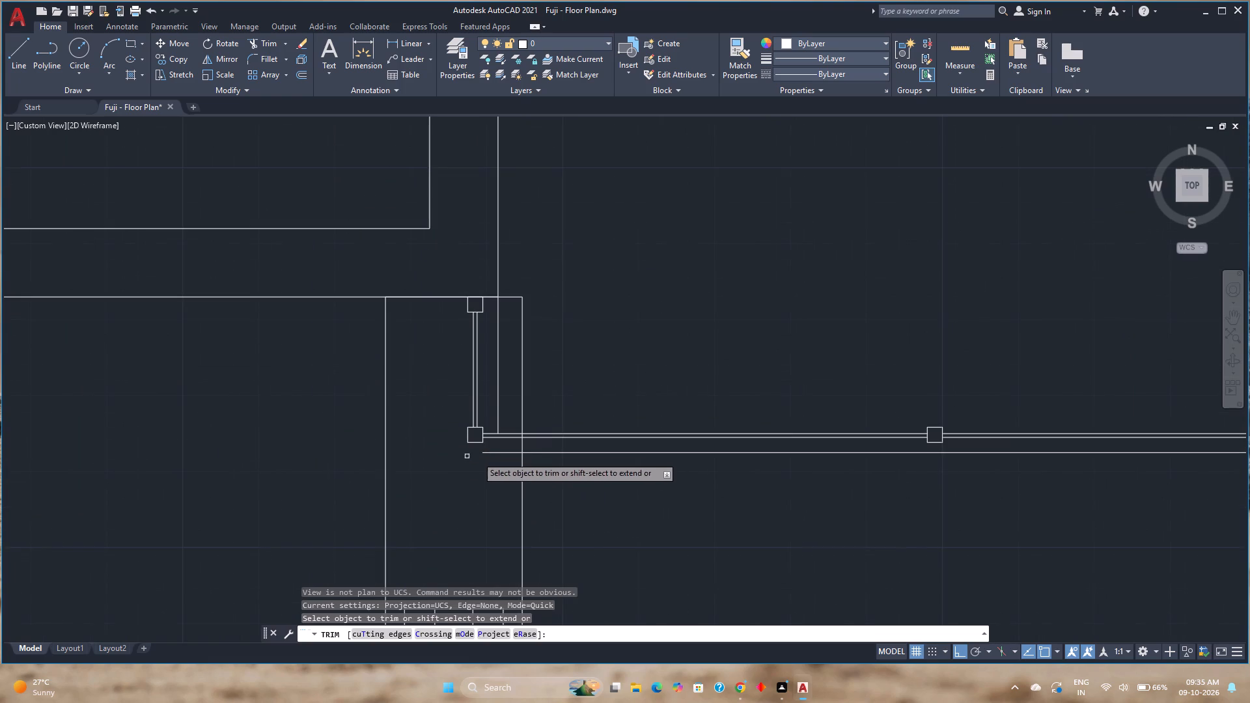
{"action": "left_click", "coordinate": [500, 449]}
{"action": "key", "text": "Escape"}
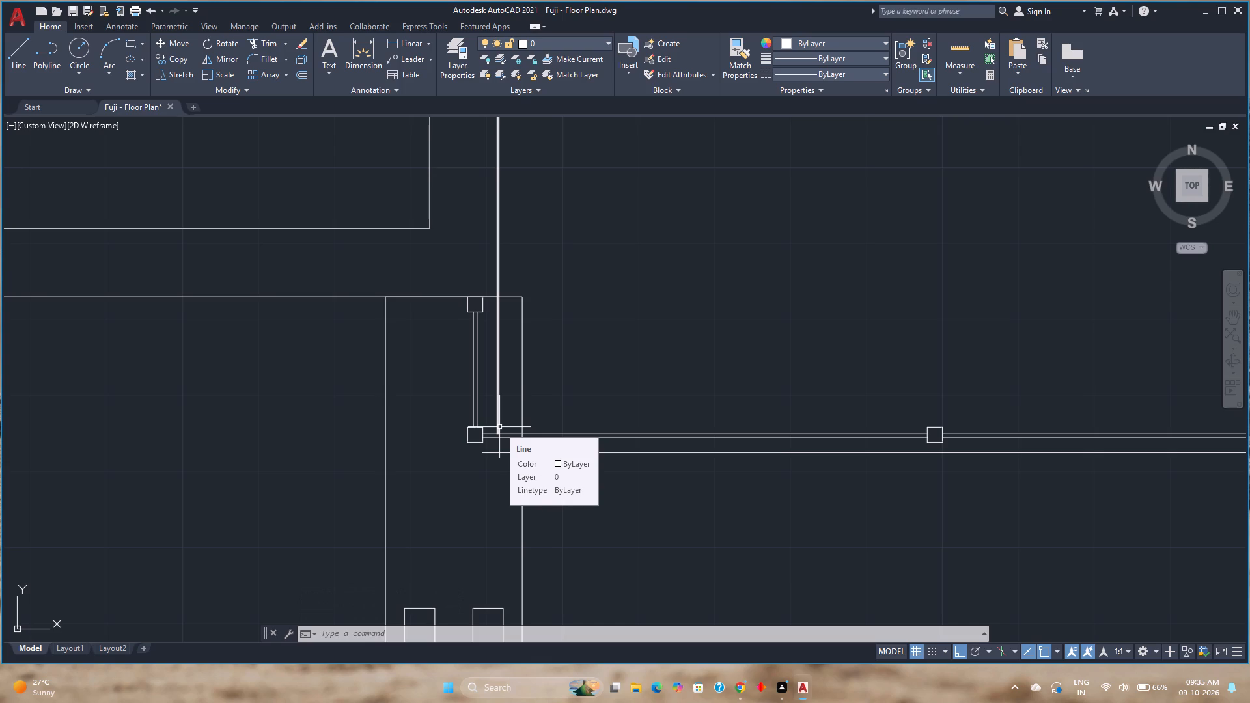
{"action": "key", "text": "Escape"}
Trim the part of the outer south line lying inside the rectangle at the railing's west end.
{"action": "type", "text": "tr"}
{"action": "key", "text": "Return"}
{"action": "scroll", "coordinate": [482, 447], "scroll_direction": "up", "scroll_amount": 1}
{"action": "left_click", "coordinate": [505, 444]}
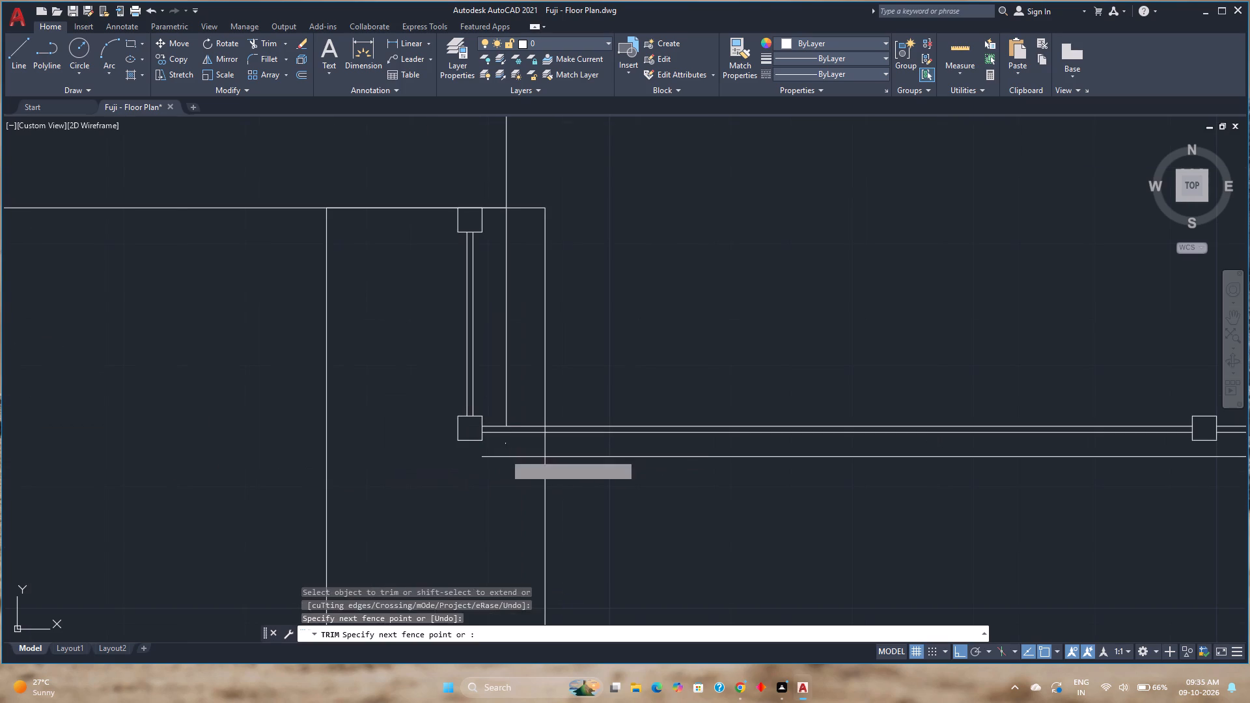
{"action": "left_click", "coordinate": [490, 482]}
{"action": "key", "text": "Escape"}
Copy the square at the top of the west railing to the outer wall corner at the area's northeast end, using the wall corner as base point.
{"action": "scroll", "coordinate": [490, 471], "scroll_direction": "down", "scroll_amount": 3}
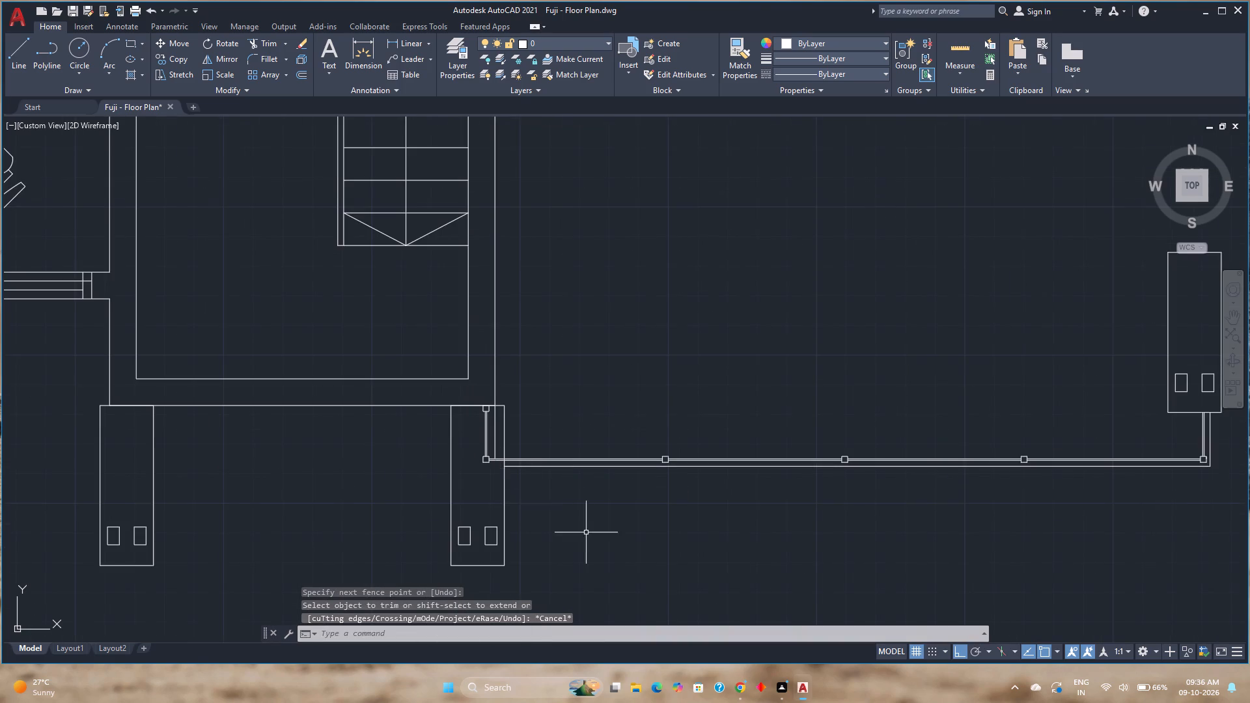
{"action": "scroll", "coordinate": [587, 532], "scroll_direction": "down", "scroll_amount": 2}
{"action": "middle_click_drag", "start_coordinate": [587, 532], "coordinate": [554, 484]}
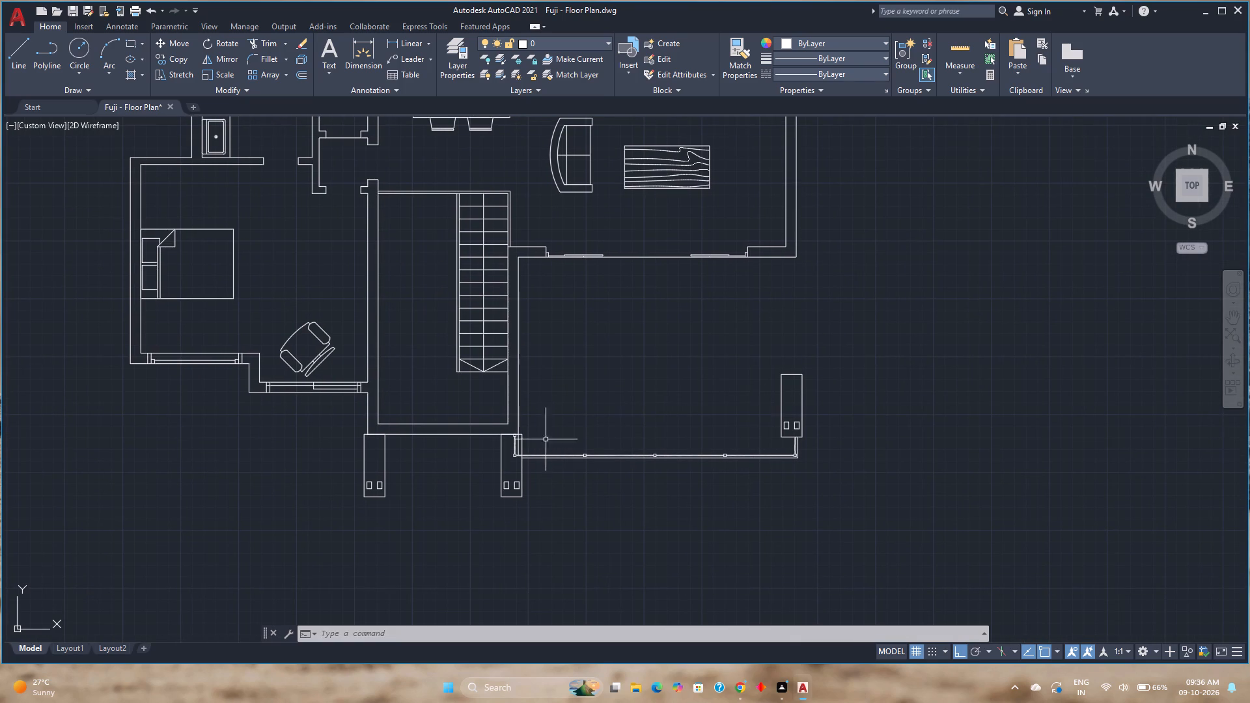
{"action": "scroll", "coordinate": [522, 454], "scroll_direction": "up", "scroll_amount": 3}
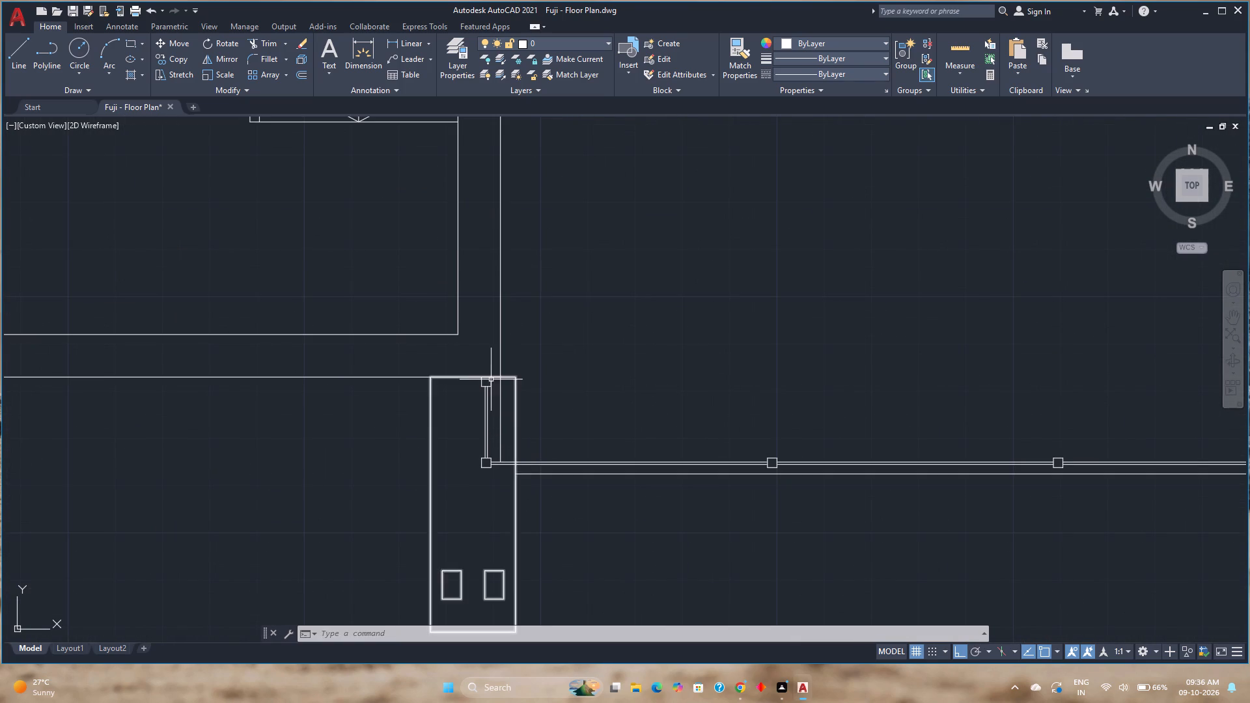
{"action": "left_click", "coordinate": [492, 381]}
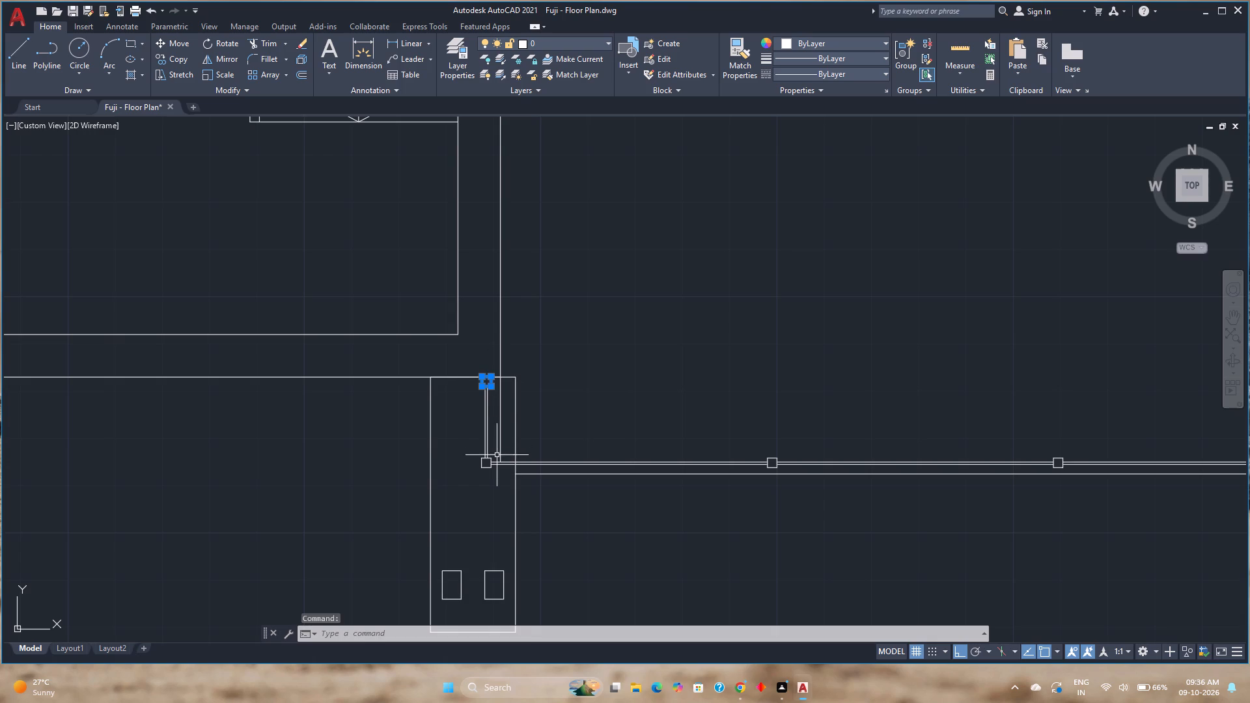
{"action": "left_click", "coordinate": [177, 55]}
{"action": "scroll", "coordinate": [462, 403], "scroll_direction": "up", "scroll_amount": 2}
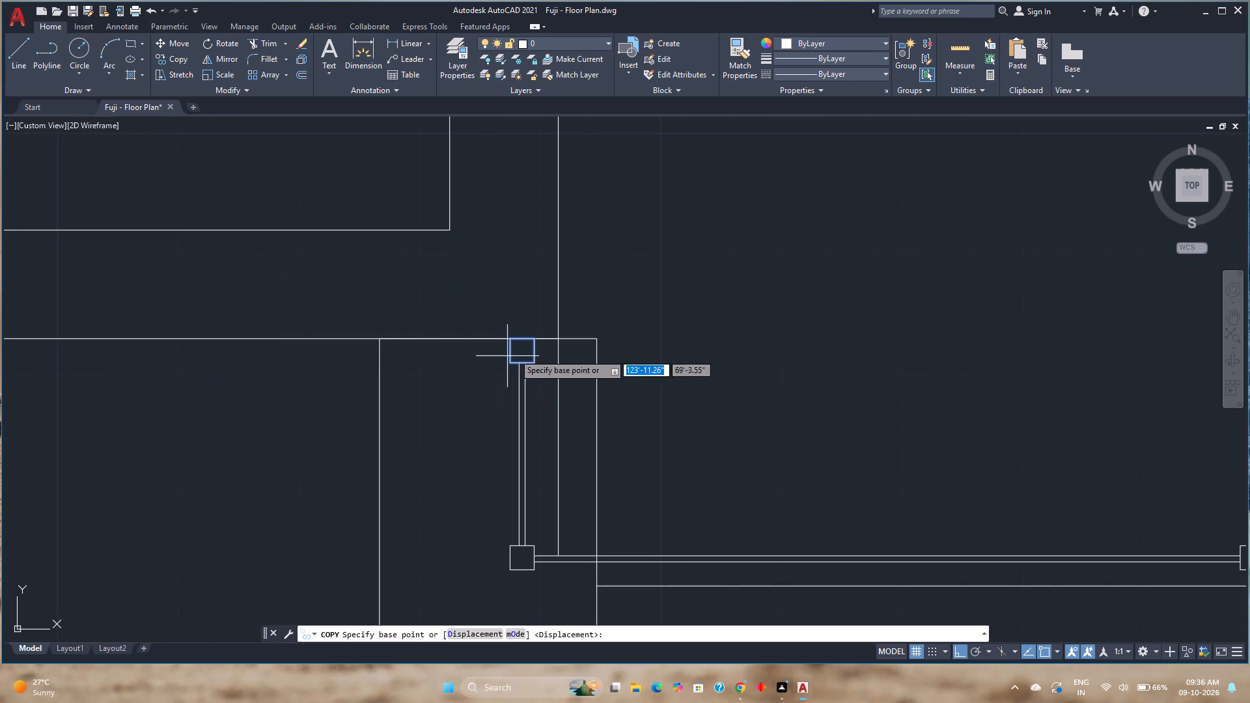
{"action": "left_click", "coordinate": [559, 343]}
{"action": "scroll", "coordinate": [769, 343], "scroll_direction": "down", "scroll_amount": 2}
{"action": "middle_click_drag", "start_coordinate": [770, 343], "coordinate": [78, 413]}
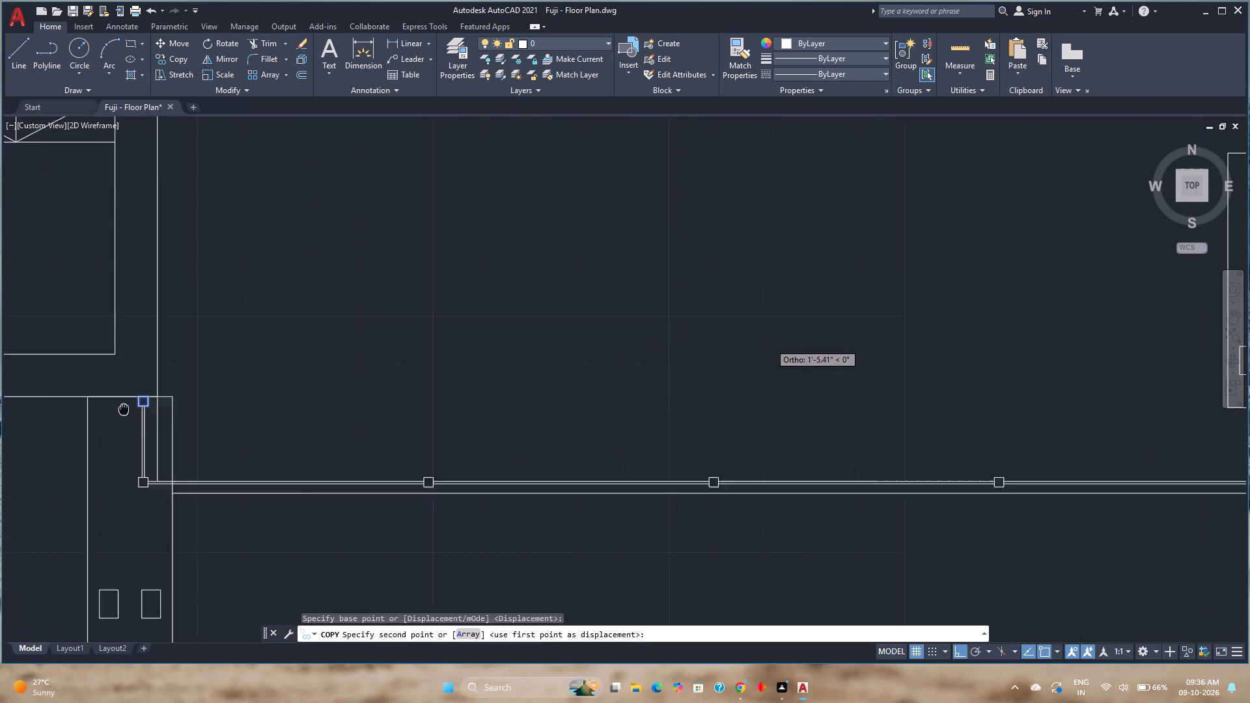
{"action": "middle_click_drag", "start_coordinate": [78, 413], "coordinate": [49, 417]}
{"action": "scroll", "coordinate": [426, 385], "scroll_direction": "down", "scroll_amount": 4}
{"action": "scroll", "coordinate": [525, 277], "scroll_direction": "up", "scroll_amount": 1}
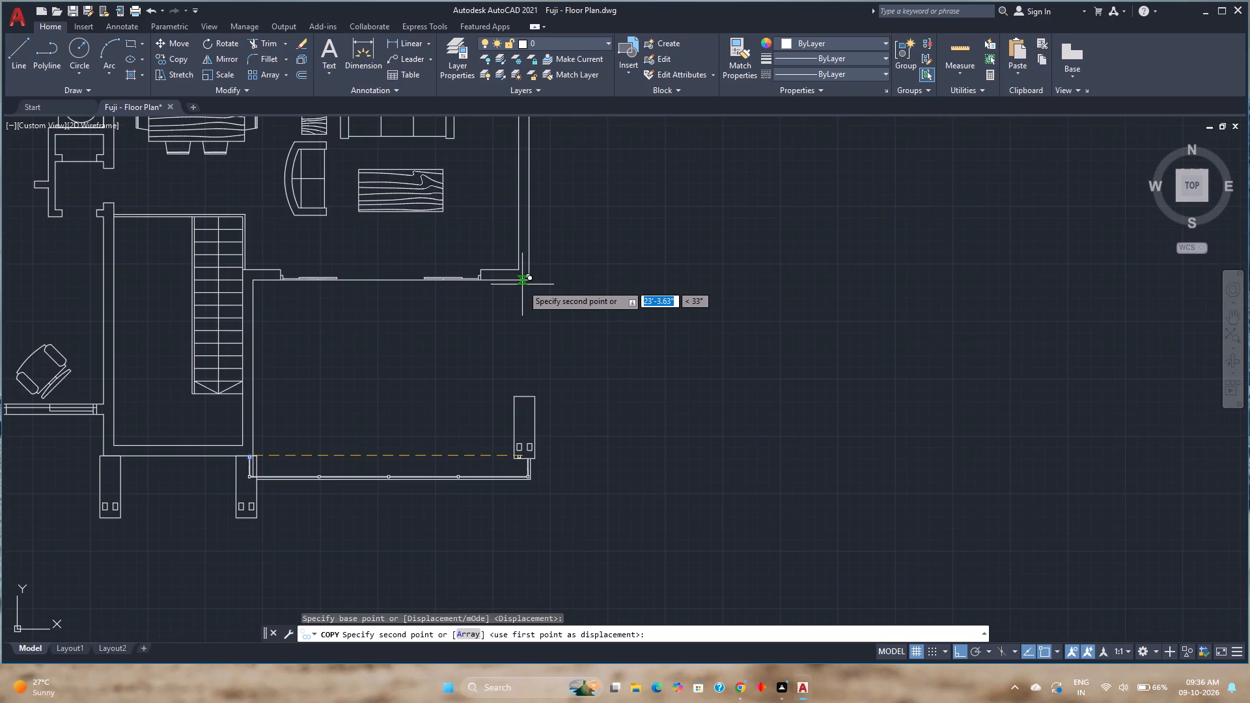
{"action": "scroll", "coordinate": [522, 284], "scroll_direction": "up", "scroll_amount": 4}
{"action": "left_click", "coordinate": [544, 268]}
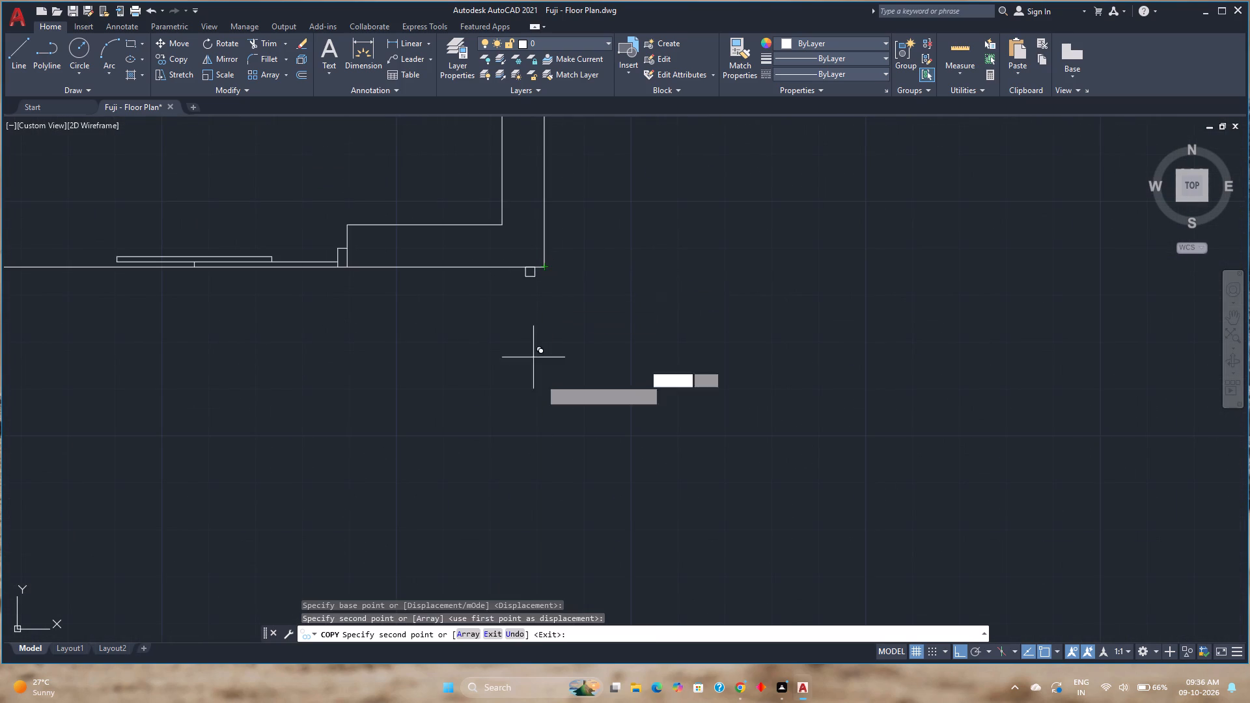
{"action": "scroll", "coordinate": [540, 378], "scroll_direction": "down", "scroll_amount": 5}
{"action": "scroll", "coordinate": [542, 430], "scroll_direction": "up", "scroll_amount": 3}
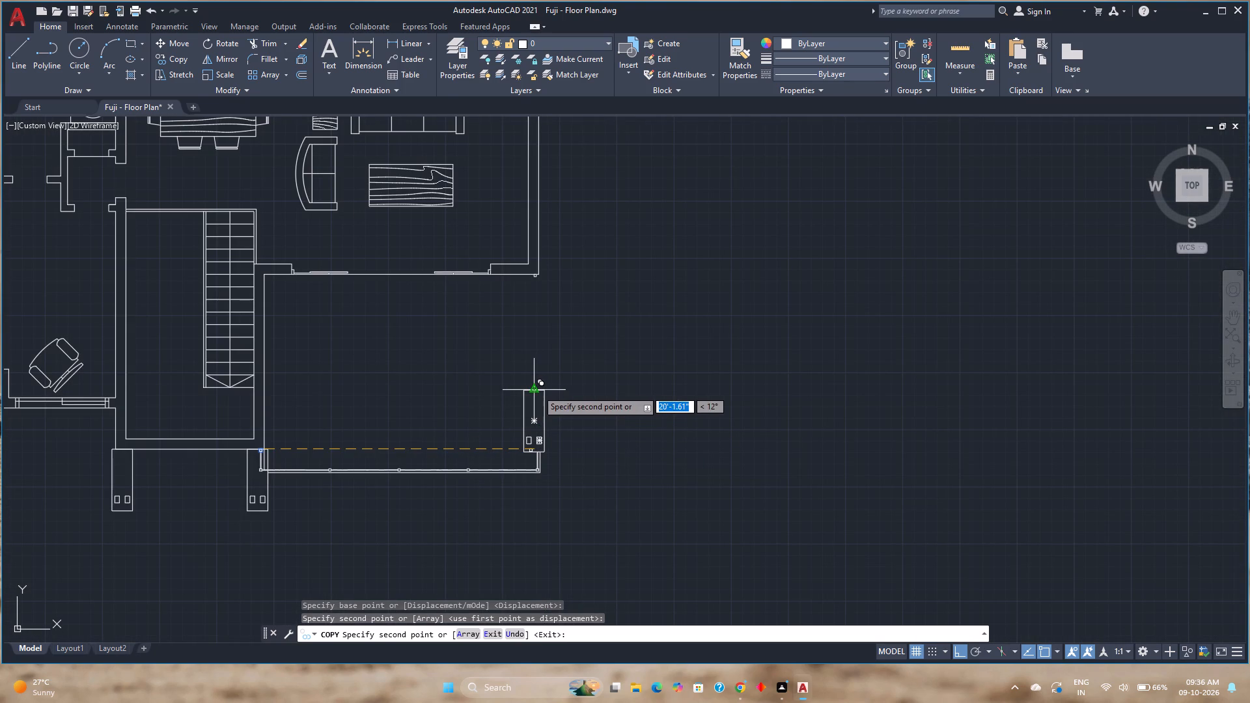
{"action": "key", "text": "Escape"}
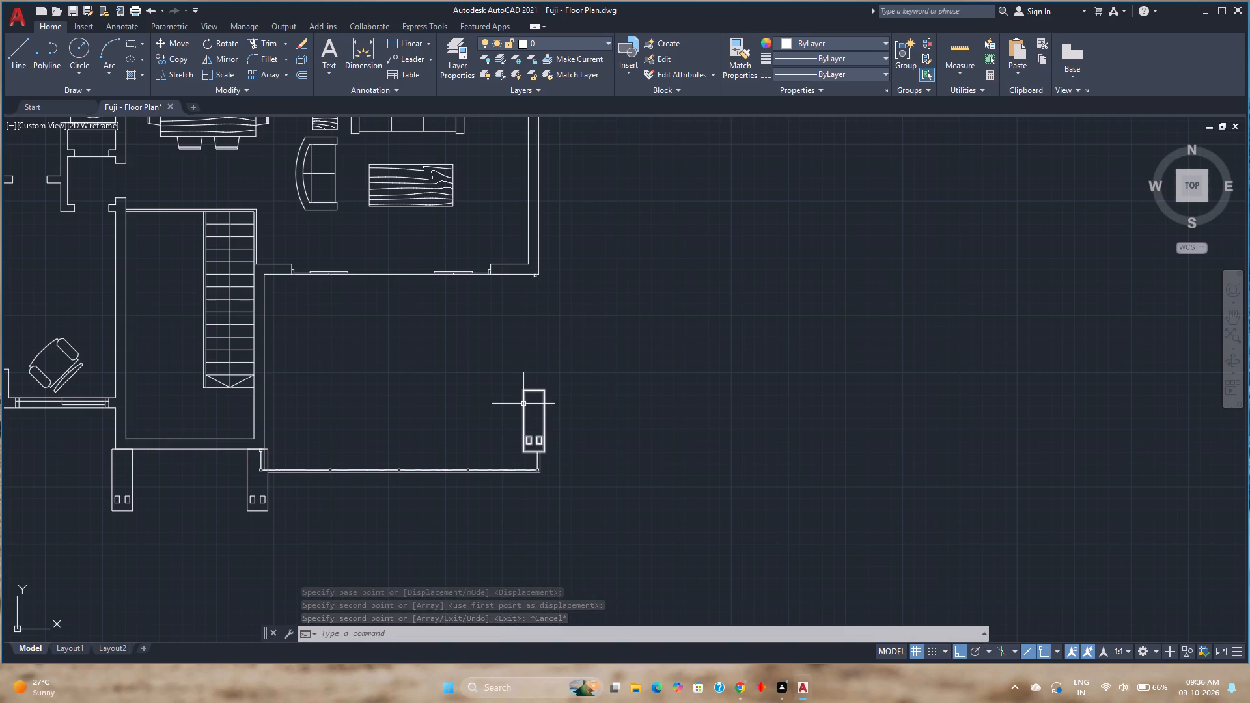
Copy the east corner square straight up, centring one copy on the bottom edge and one on the top edge of the east rectangle.
{"action": "scroll", "coordinate": [530, 456], "scroll_direction": "up", "scroll_amount": 5}
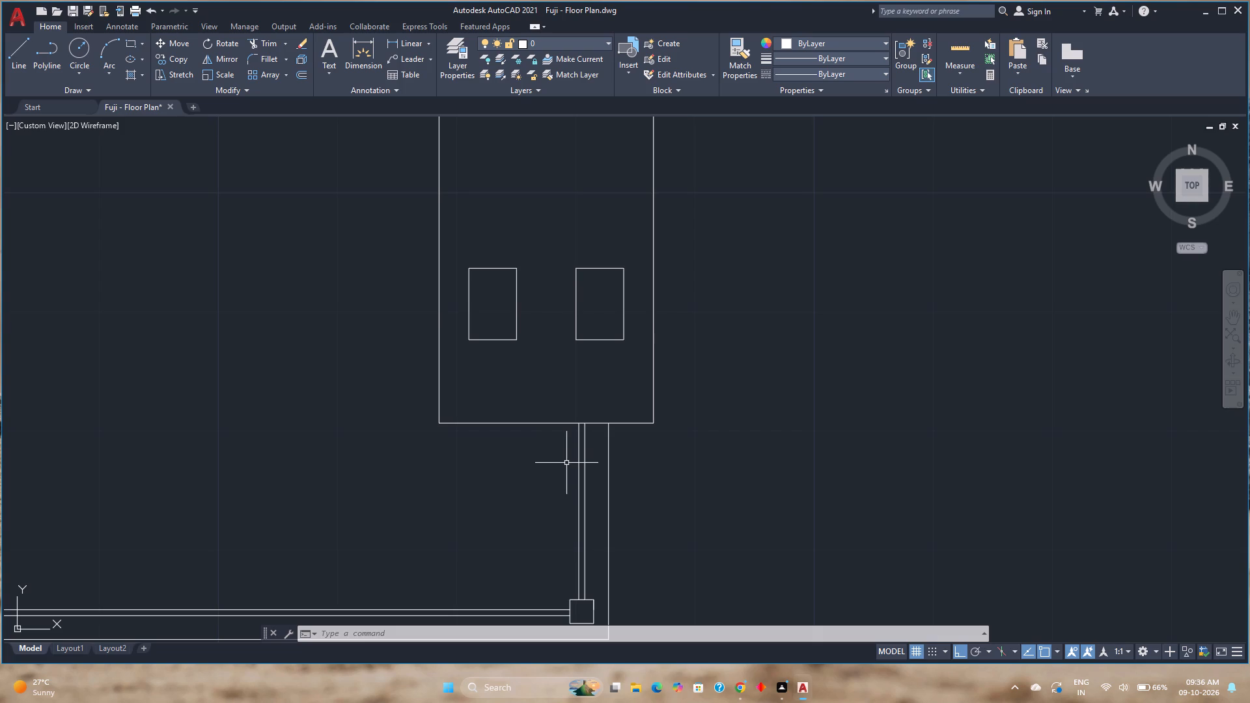
{"action": "middle_click_drag", "start_coordinate": [587, 522], "coordinate": [633, 456]}
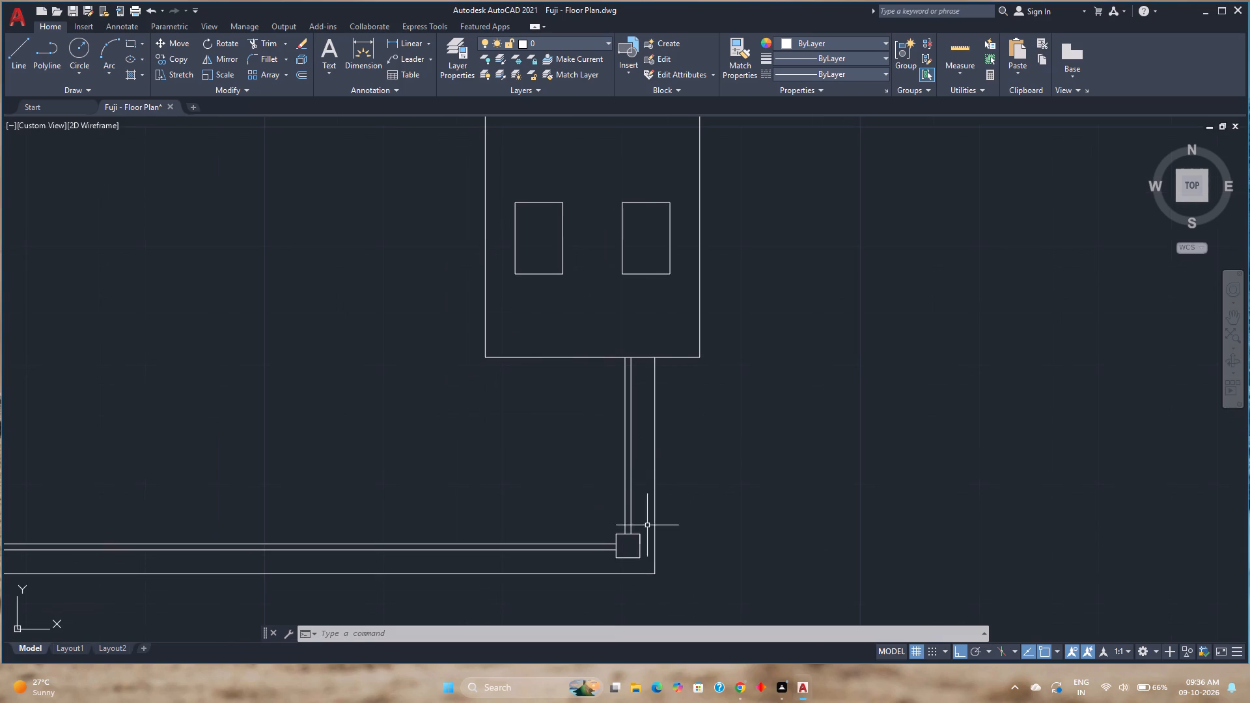
{"action": "left_click", "coordinate": [637, 534]}
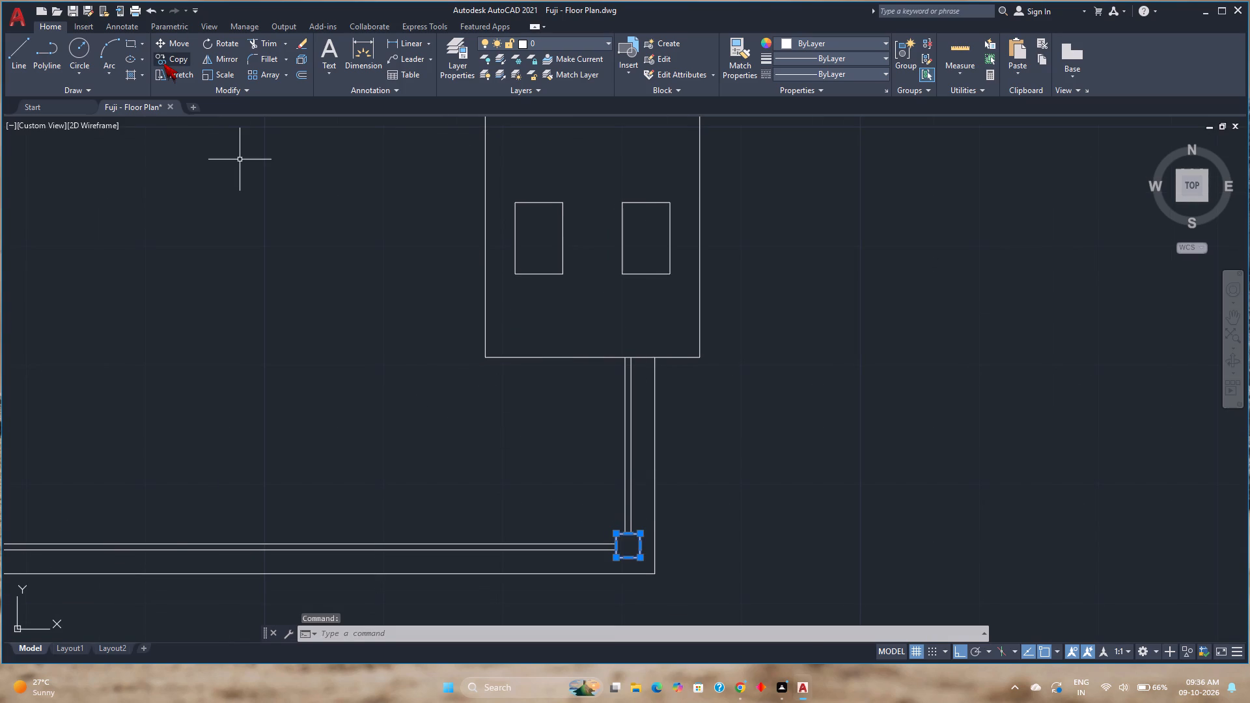
{"action": "left_click", "coordinate": [163, 63]}
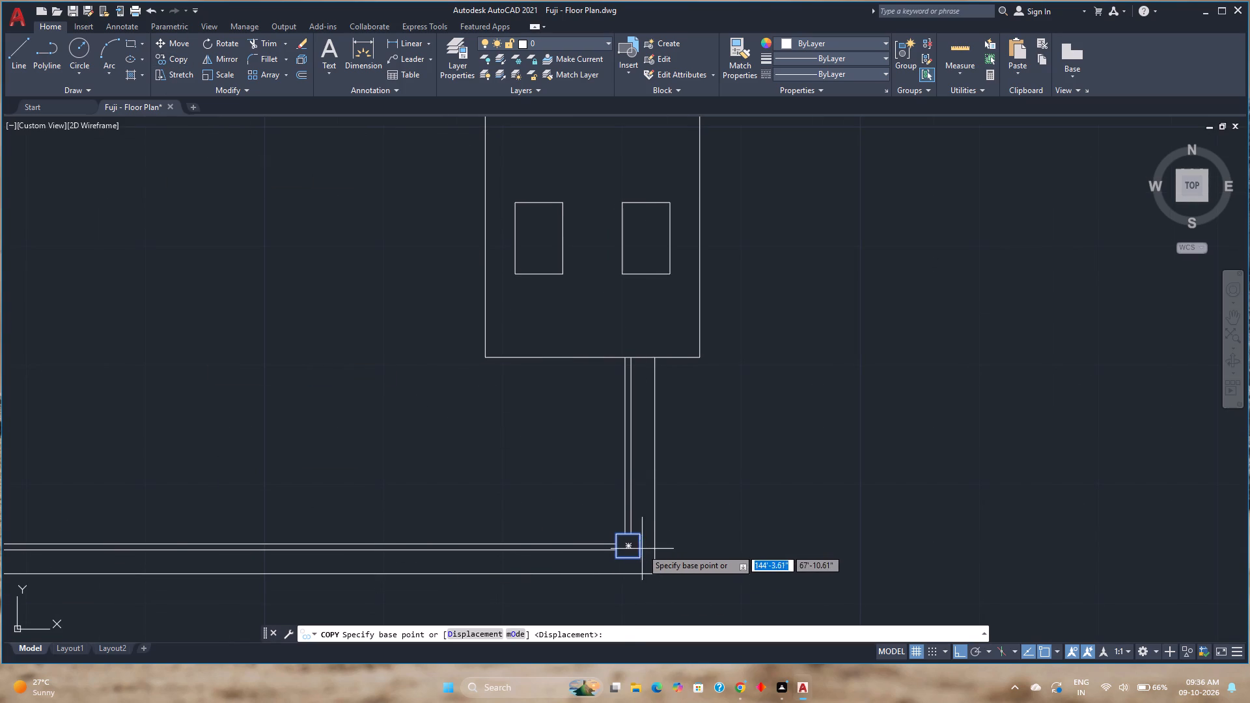
{"action": "left_click", "coordinate": [642, 548]}
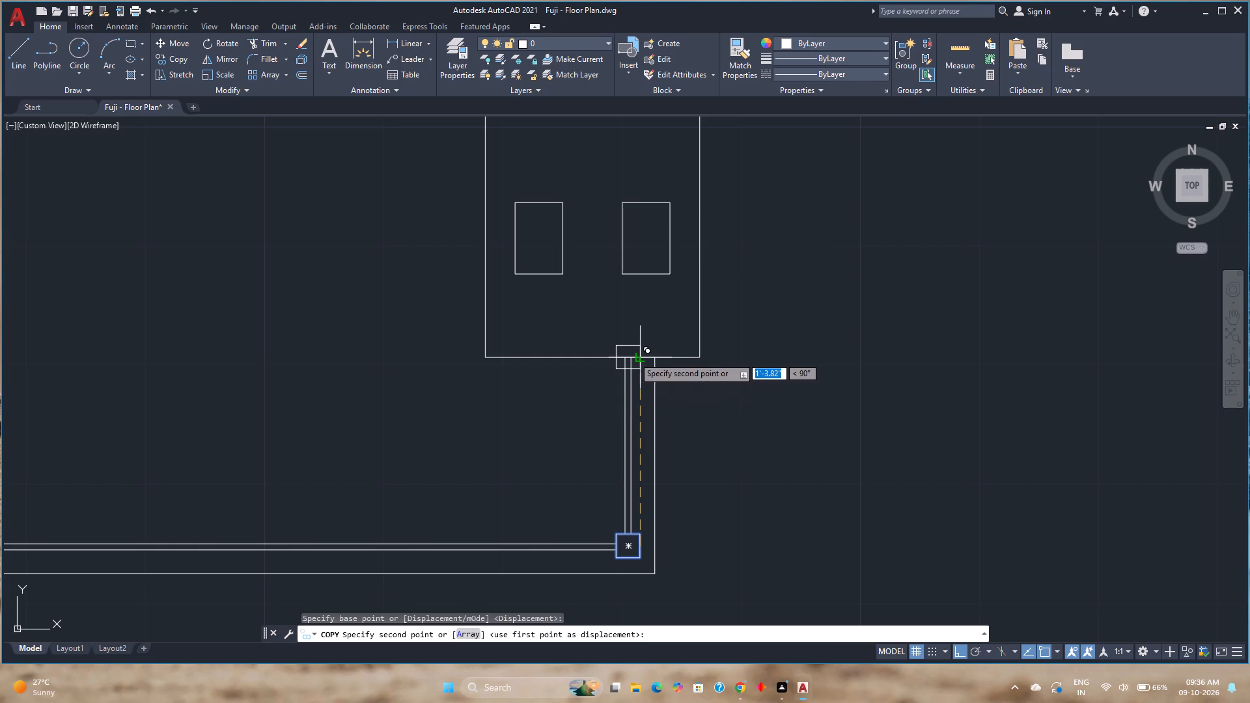
{"action": "left_click", "coordinate": [641, 359]}
{"action": "scroll", "coordinate": [630, 302], "scroll_direction": "down", "scroll_amount": 1}
{"action": "middle_click_drag", "start_coordinate": [630, 302], "coordinate": [615, 501]}
{"action": "scroll", "coordinate": [618, 419], "scroll_direction": "down", "scroll_amount": 3}
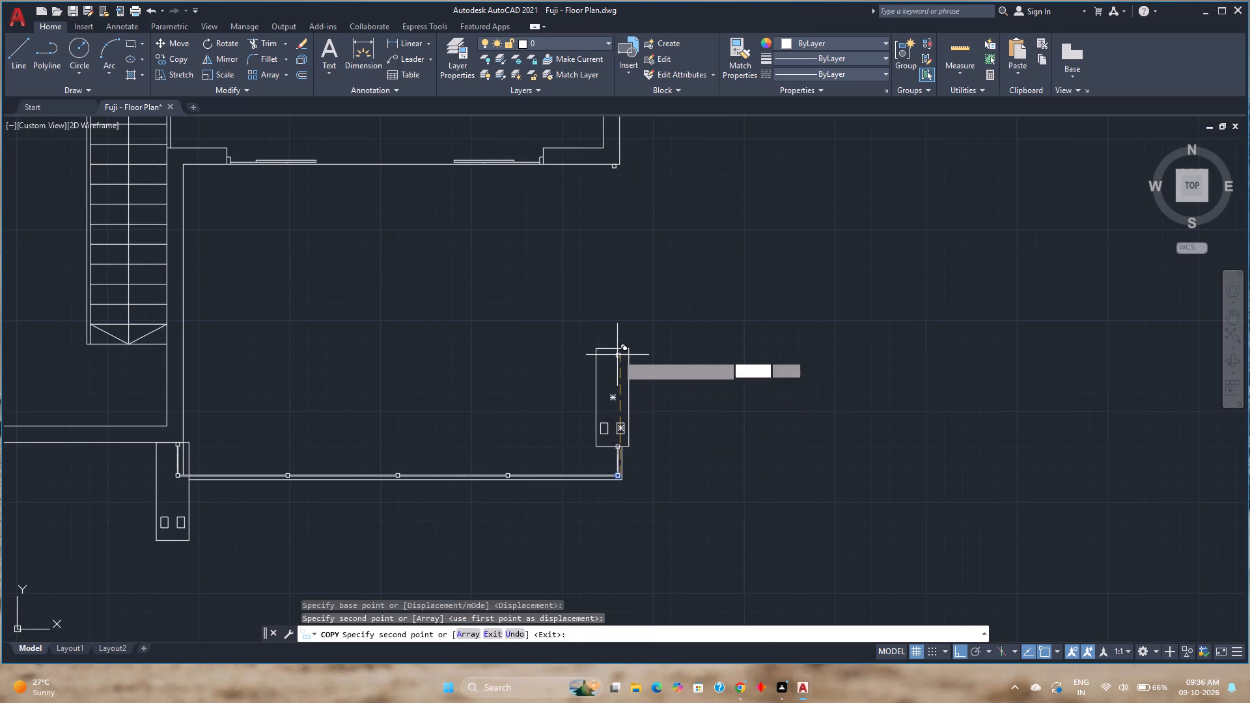
{"action": "scroll", "coordinate": [618, 353], "scroll_direction": "up", "scroll_amount": 3}
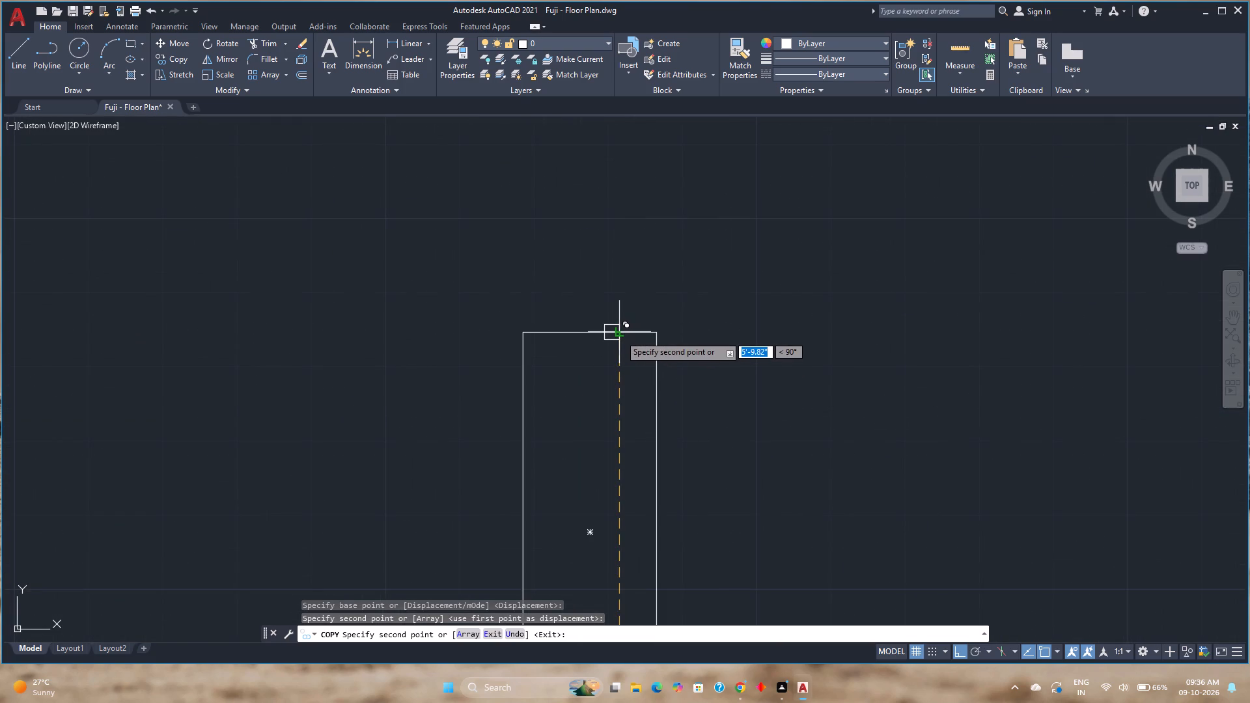
{"action": "left_click", "coordinate": [620, 335]}
{"action": "key", "text": "Escape"}
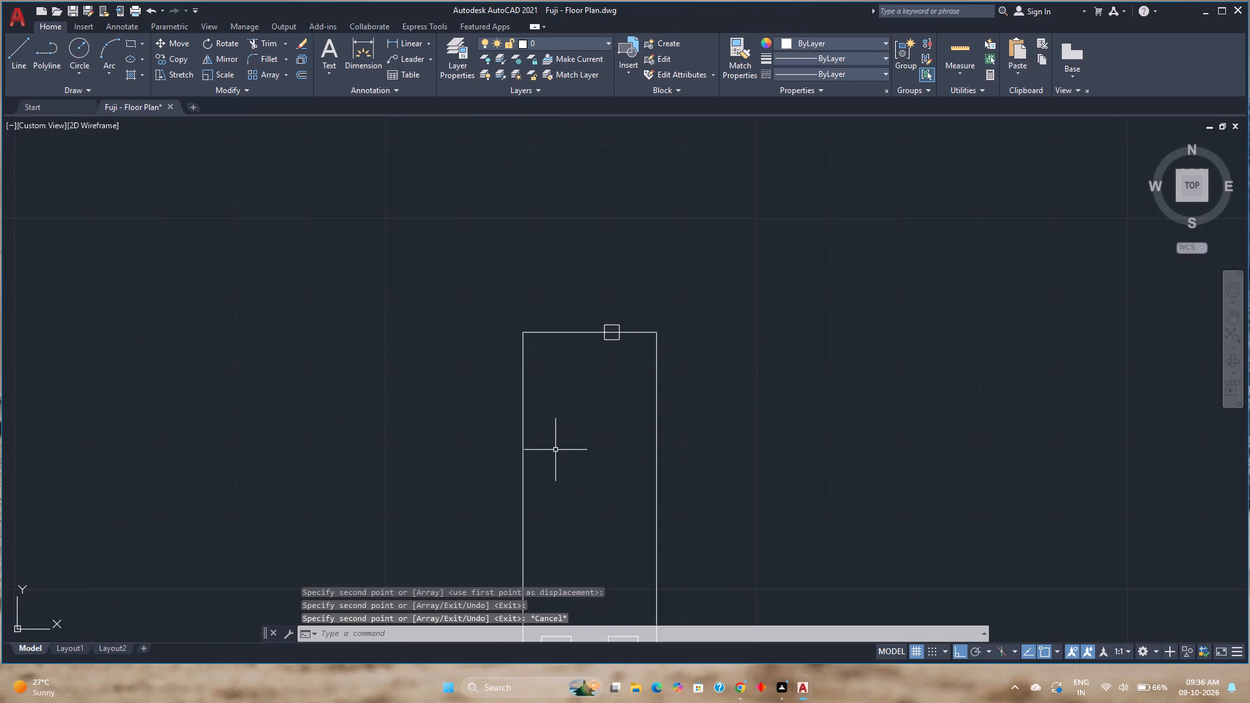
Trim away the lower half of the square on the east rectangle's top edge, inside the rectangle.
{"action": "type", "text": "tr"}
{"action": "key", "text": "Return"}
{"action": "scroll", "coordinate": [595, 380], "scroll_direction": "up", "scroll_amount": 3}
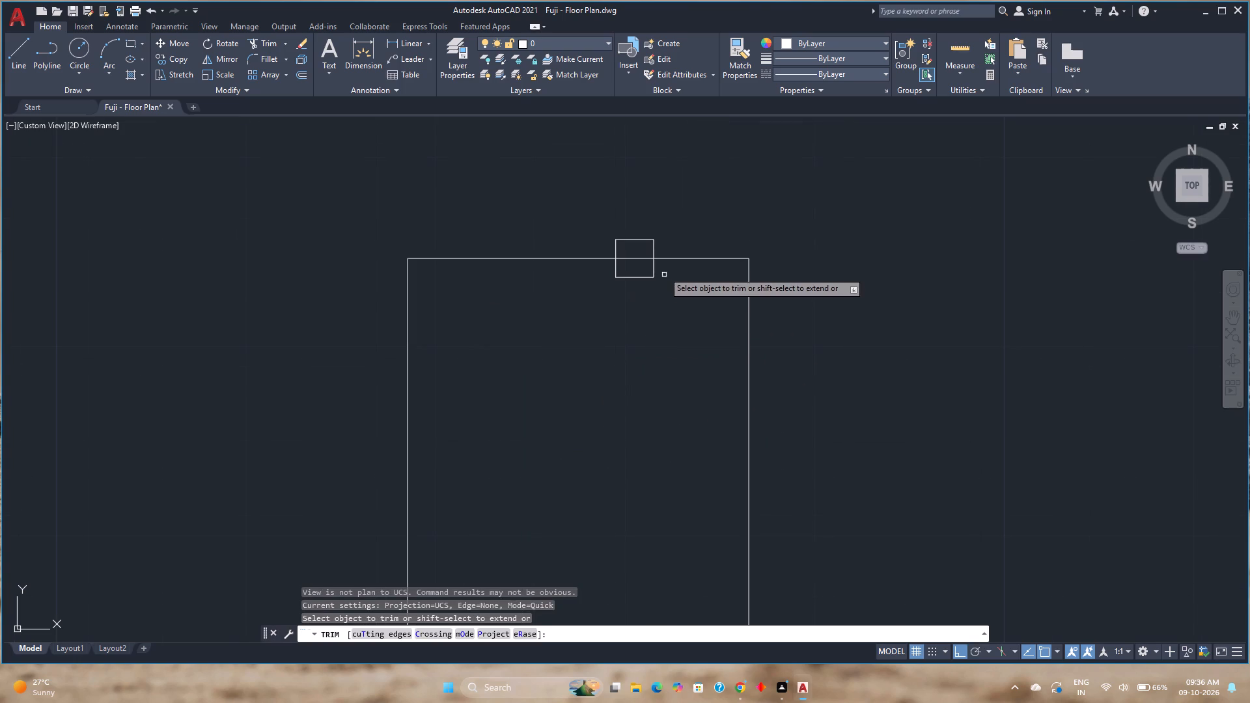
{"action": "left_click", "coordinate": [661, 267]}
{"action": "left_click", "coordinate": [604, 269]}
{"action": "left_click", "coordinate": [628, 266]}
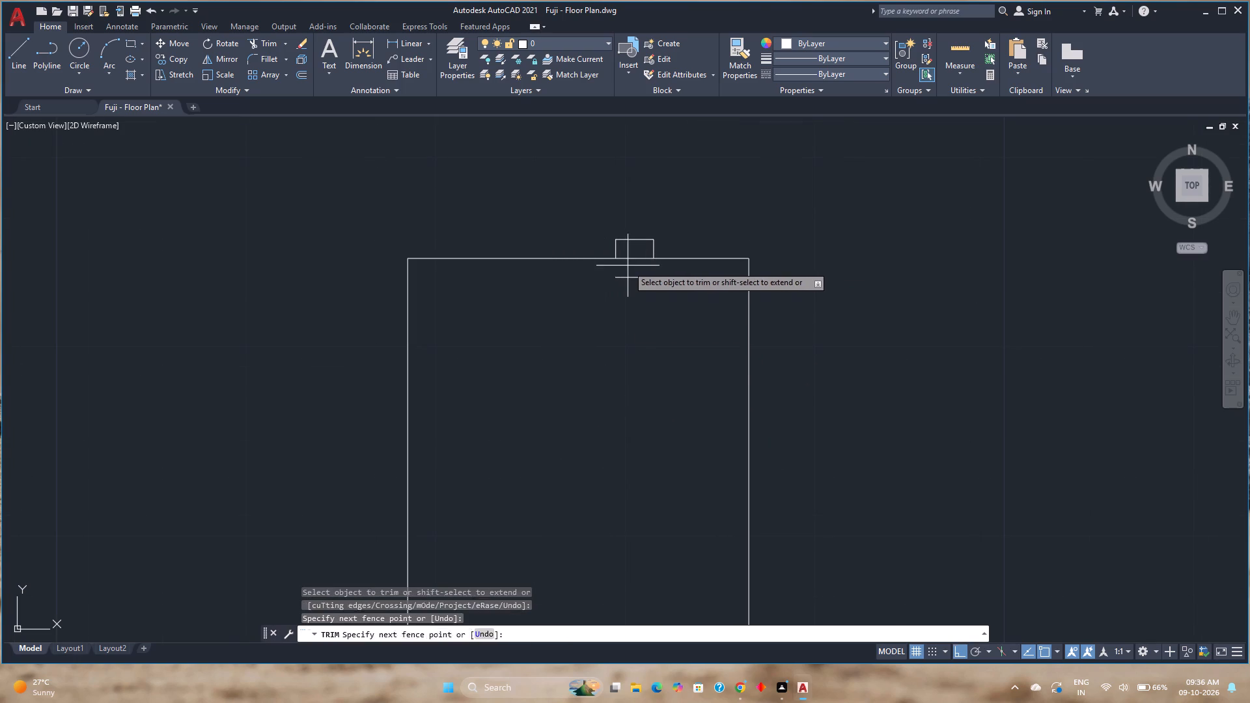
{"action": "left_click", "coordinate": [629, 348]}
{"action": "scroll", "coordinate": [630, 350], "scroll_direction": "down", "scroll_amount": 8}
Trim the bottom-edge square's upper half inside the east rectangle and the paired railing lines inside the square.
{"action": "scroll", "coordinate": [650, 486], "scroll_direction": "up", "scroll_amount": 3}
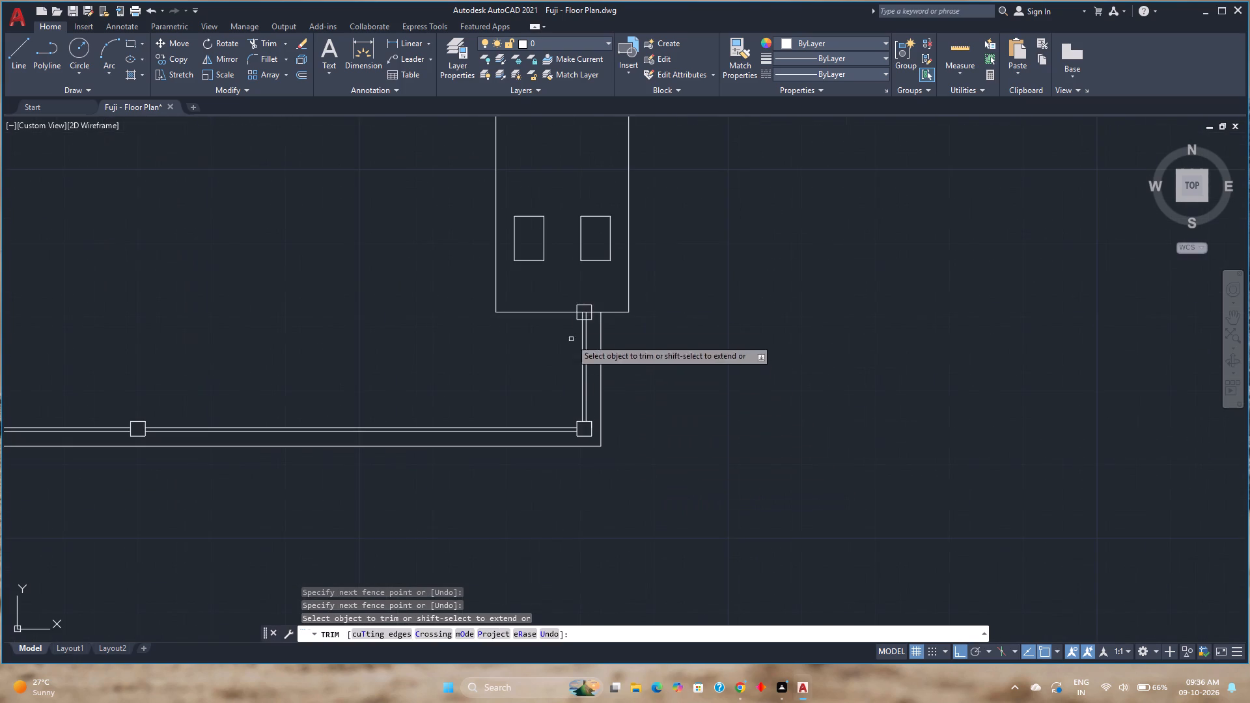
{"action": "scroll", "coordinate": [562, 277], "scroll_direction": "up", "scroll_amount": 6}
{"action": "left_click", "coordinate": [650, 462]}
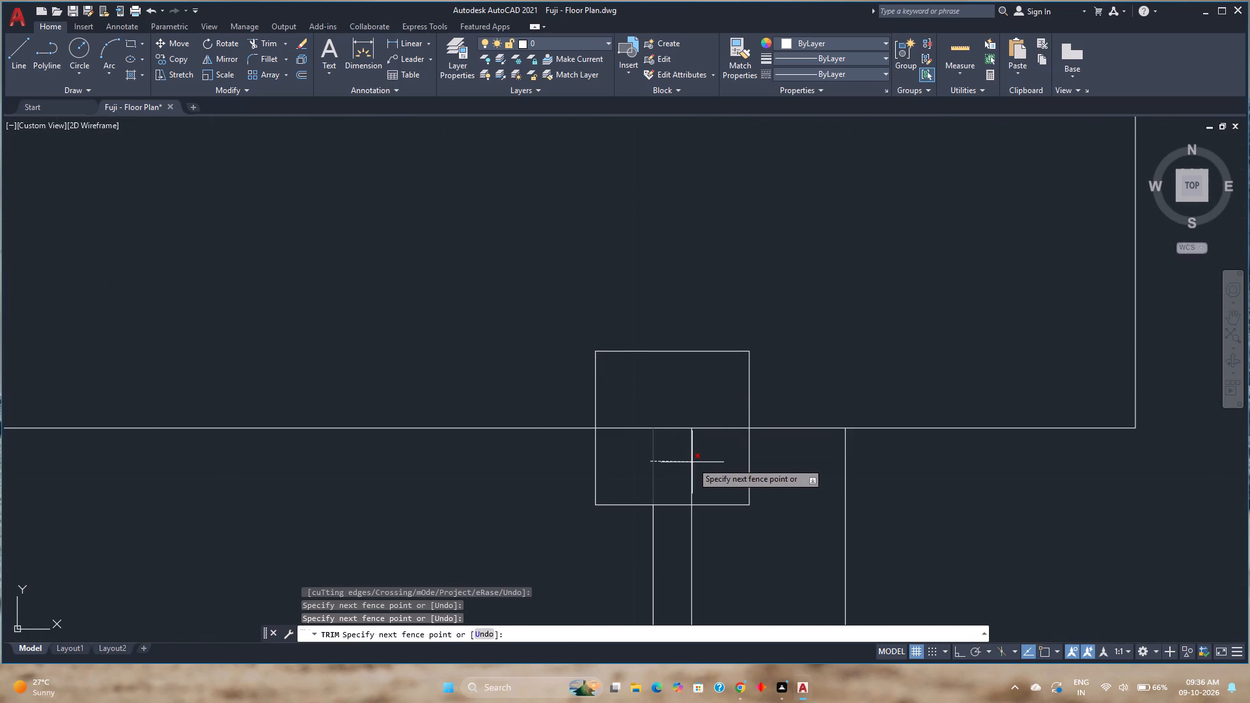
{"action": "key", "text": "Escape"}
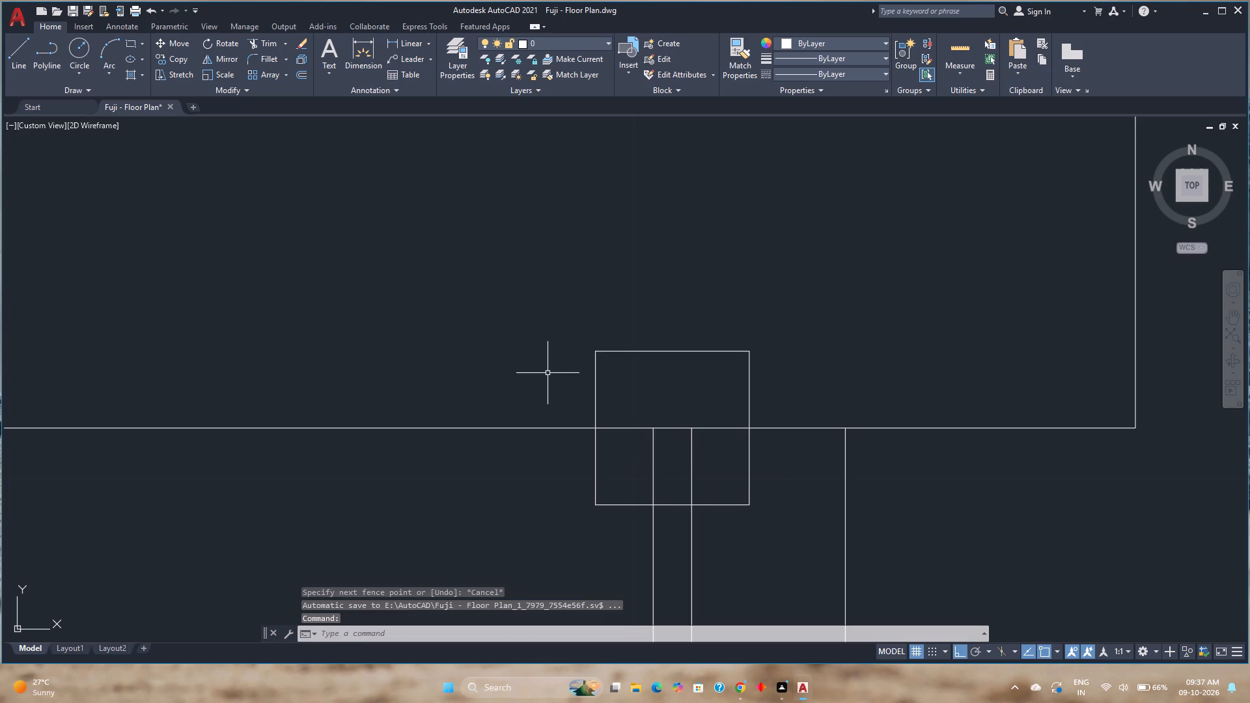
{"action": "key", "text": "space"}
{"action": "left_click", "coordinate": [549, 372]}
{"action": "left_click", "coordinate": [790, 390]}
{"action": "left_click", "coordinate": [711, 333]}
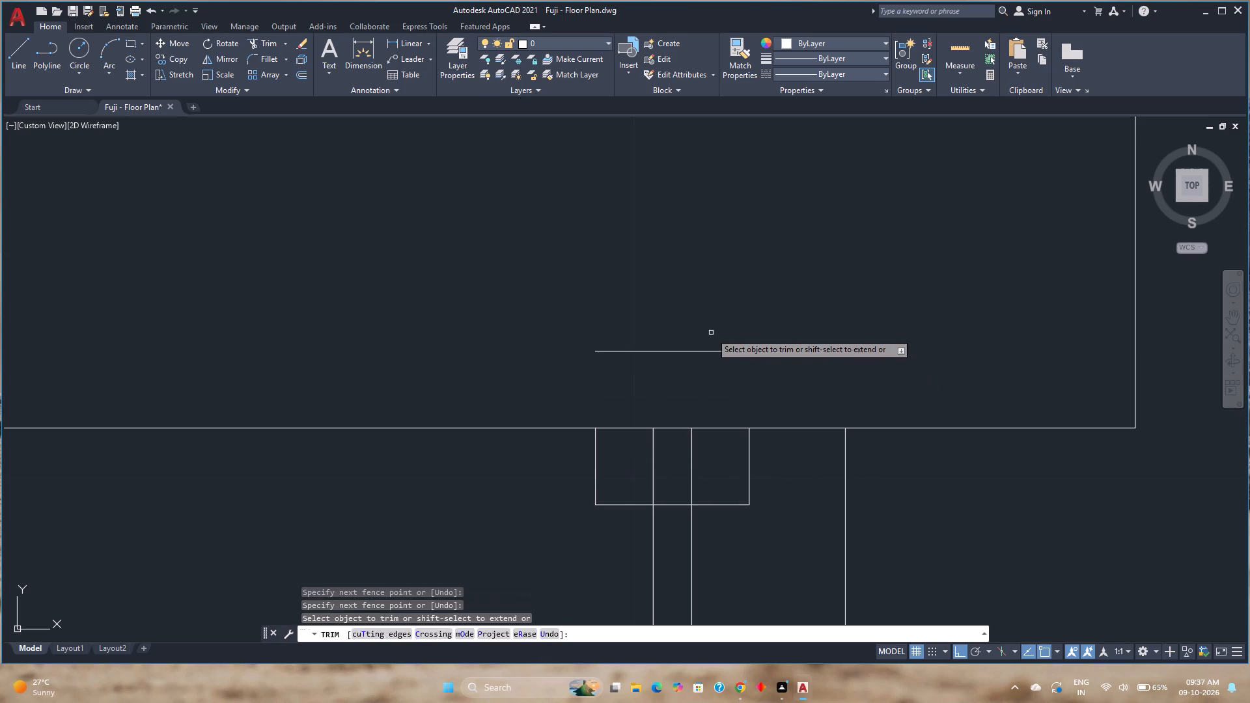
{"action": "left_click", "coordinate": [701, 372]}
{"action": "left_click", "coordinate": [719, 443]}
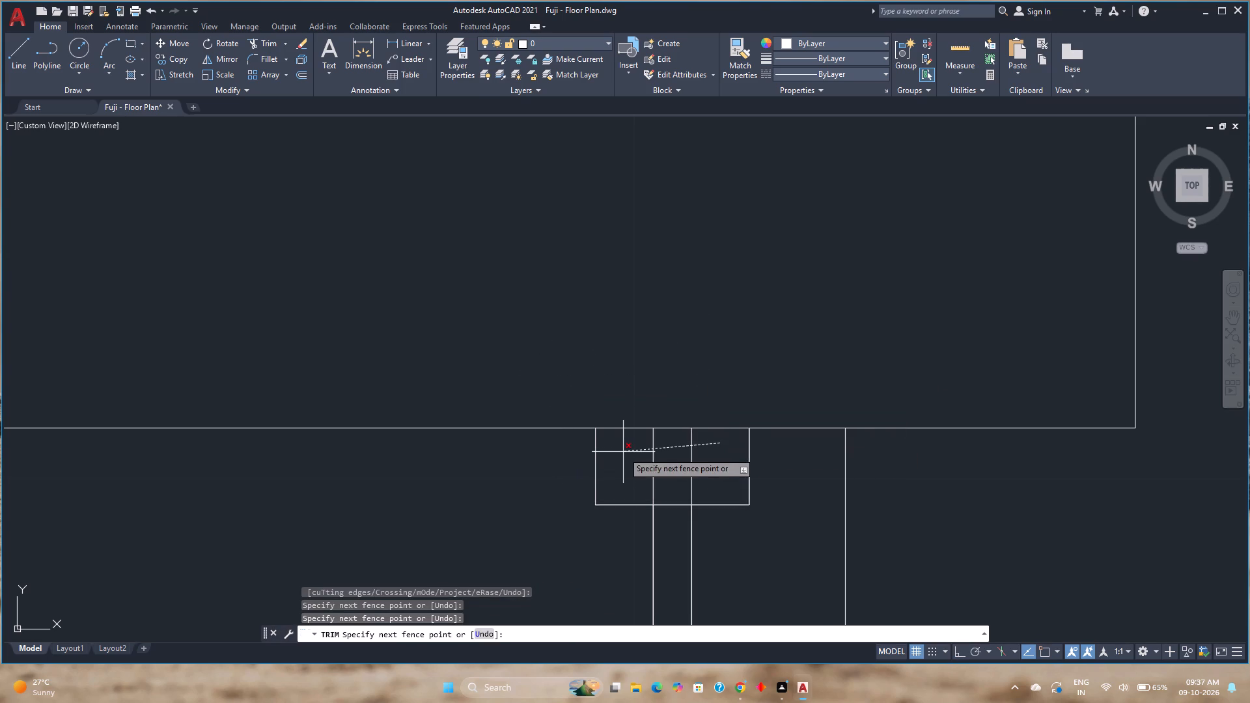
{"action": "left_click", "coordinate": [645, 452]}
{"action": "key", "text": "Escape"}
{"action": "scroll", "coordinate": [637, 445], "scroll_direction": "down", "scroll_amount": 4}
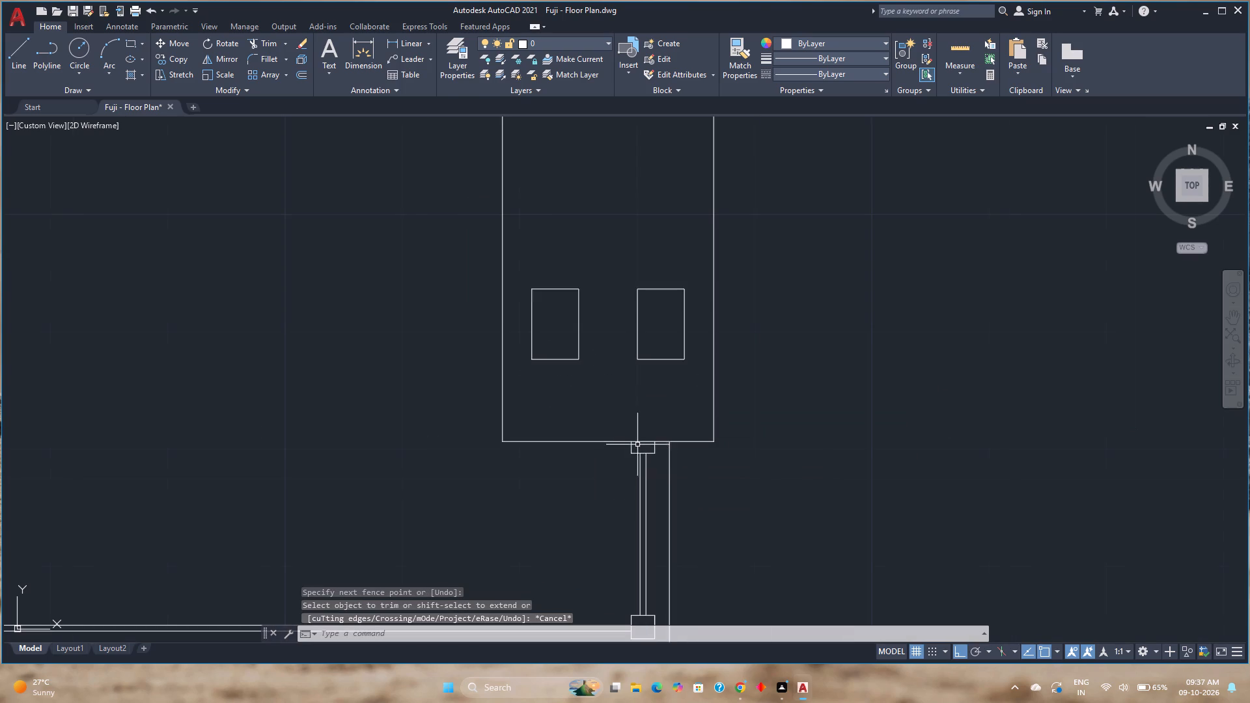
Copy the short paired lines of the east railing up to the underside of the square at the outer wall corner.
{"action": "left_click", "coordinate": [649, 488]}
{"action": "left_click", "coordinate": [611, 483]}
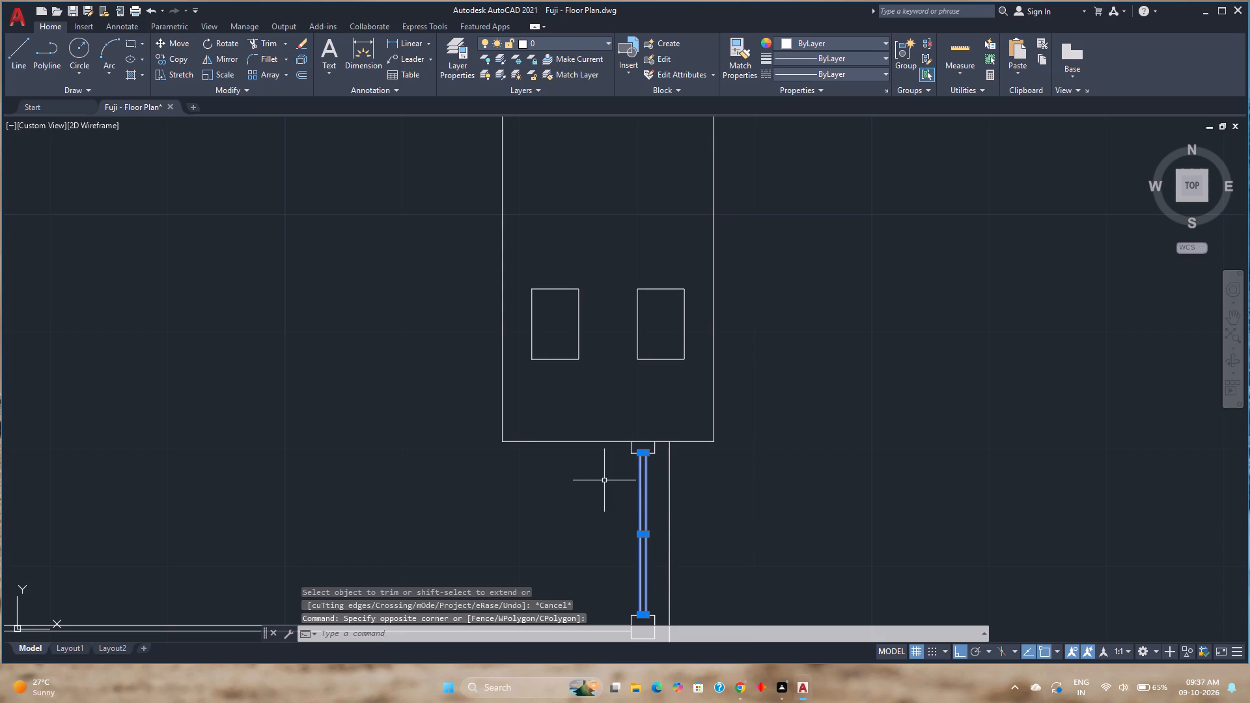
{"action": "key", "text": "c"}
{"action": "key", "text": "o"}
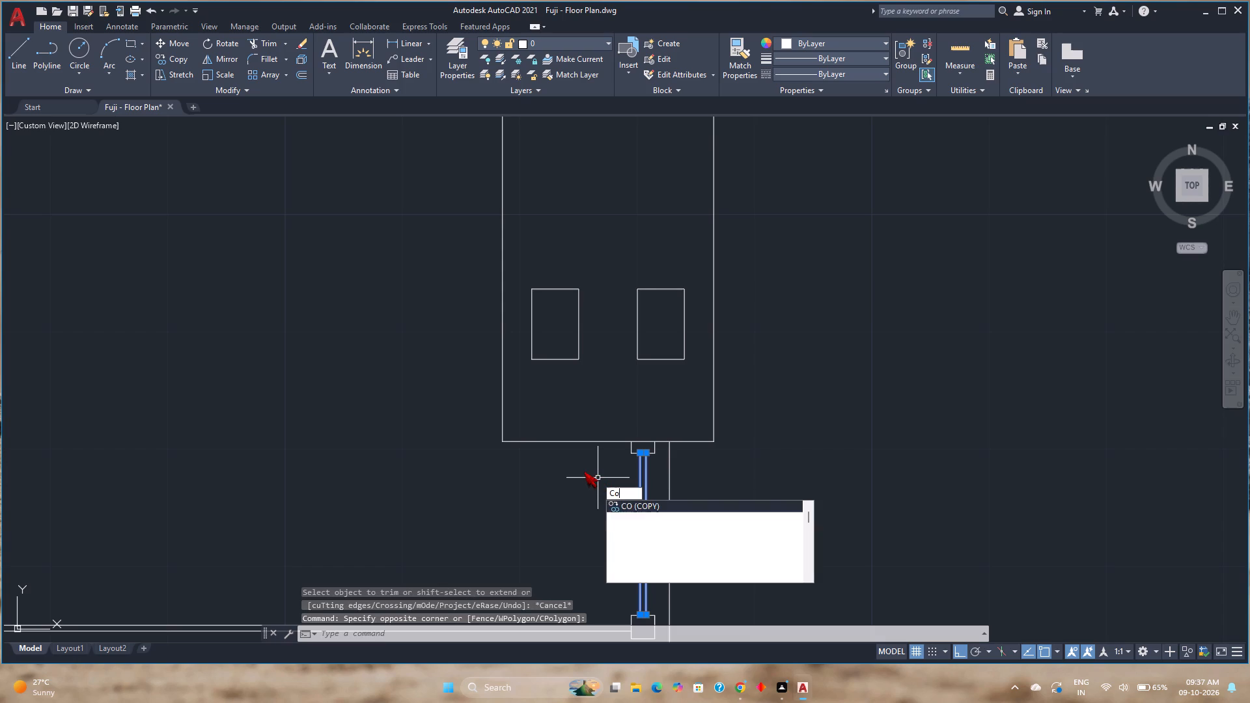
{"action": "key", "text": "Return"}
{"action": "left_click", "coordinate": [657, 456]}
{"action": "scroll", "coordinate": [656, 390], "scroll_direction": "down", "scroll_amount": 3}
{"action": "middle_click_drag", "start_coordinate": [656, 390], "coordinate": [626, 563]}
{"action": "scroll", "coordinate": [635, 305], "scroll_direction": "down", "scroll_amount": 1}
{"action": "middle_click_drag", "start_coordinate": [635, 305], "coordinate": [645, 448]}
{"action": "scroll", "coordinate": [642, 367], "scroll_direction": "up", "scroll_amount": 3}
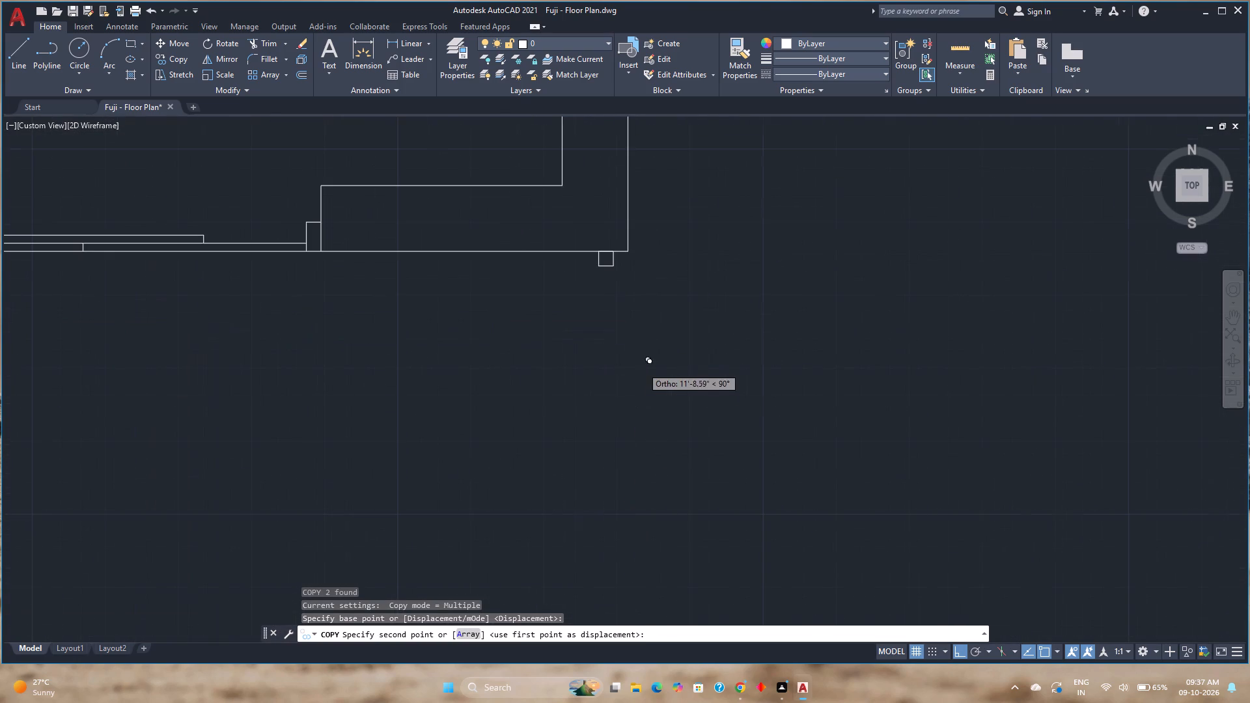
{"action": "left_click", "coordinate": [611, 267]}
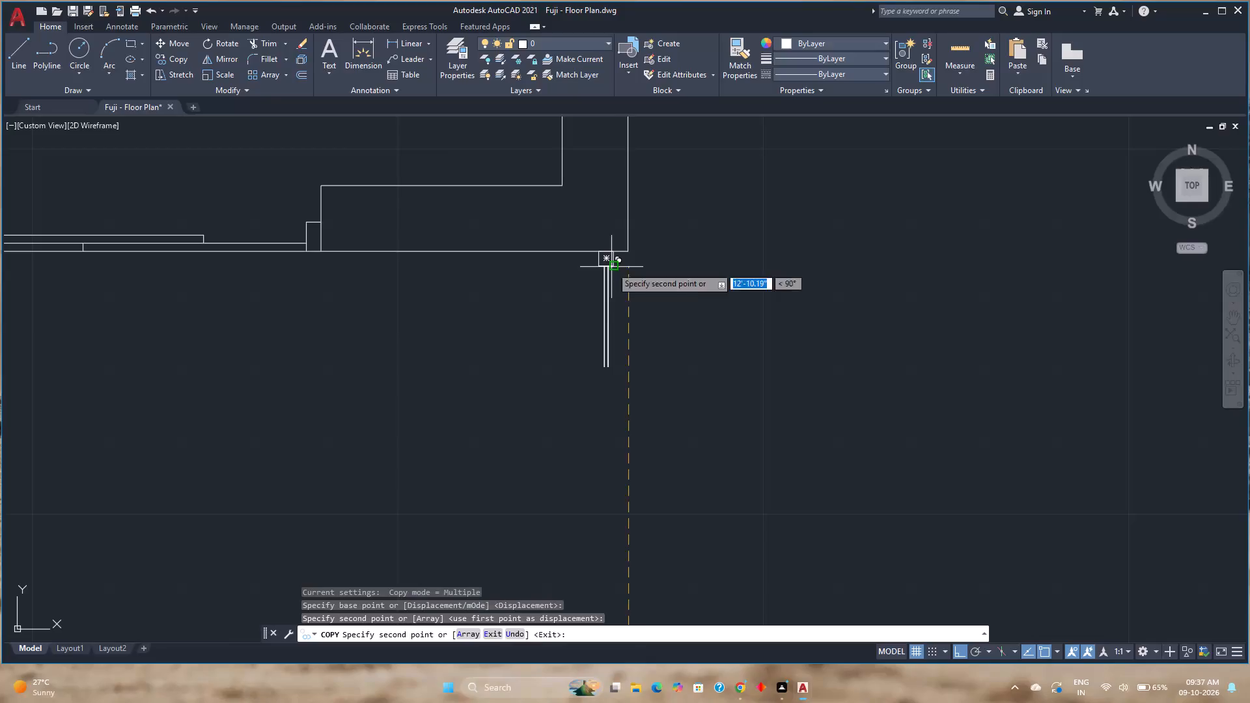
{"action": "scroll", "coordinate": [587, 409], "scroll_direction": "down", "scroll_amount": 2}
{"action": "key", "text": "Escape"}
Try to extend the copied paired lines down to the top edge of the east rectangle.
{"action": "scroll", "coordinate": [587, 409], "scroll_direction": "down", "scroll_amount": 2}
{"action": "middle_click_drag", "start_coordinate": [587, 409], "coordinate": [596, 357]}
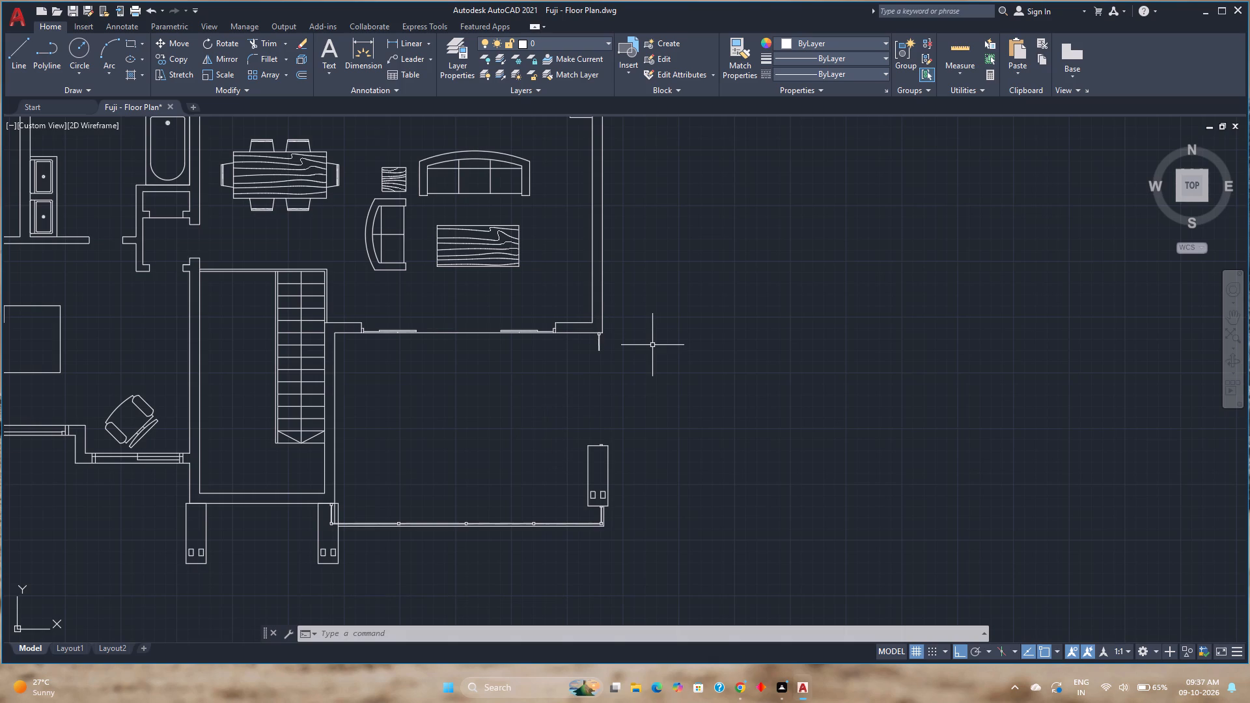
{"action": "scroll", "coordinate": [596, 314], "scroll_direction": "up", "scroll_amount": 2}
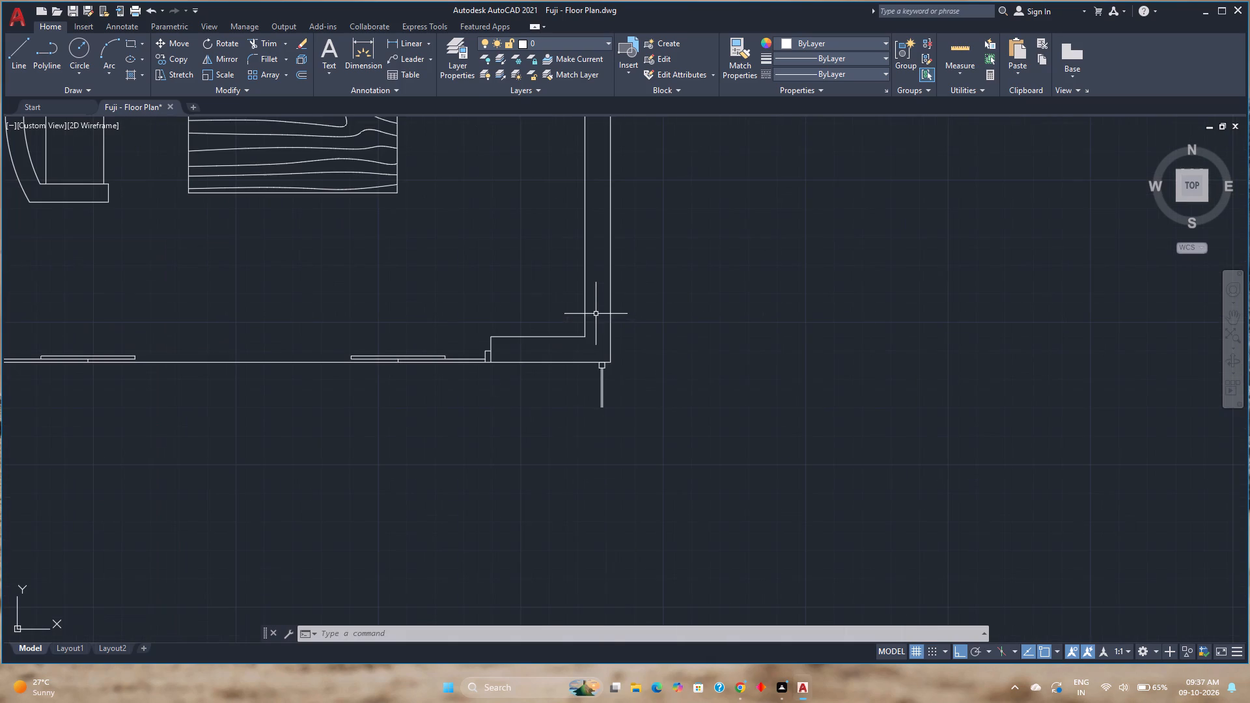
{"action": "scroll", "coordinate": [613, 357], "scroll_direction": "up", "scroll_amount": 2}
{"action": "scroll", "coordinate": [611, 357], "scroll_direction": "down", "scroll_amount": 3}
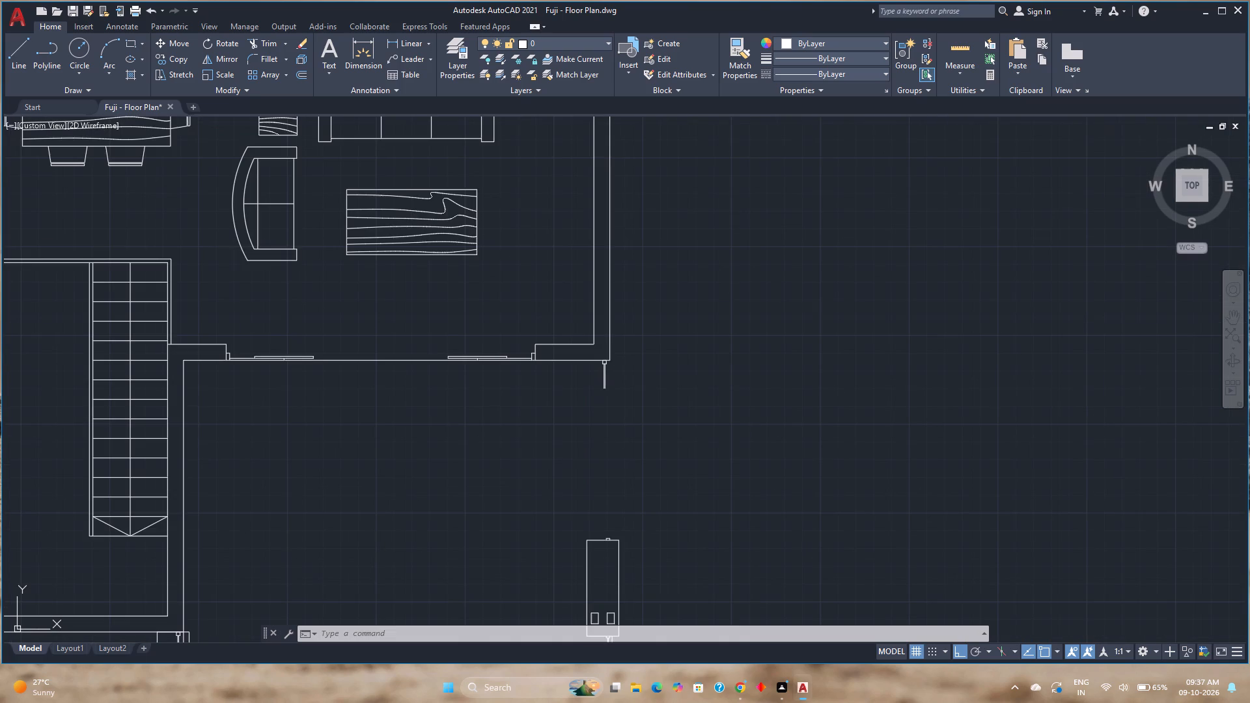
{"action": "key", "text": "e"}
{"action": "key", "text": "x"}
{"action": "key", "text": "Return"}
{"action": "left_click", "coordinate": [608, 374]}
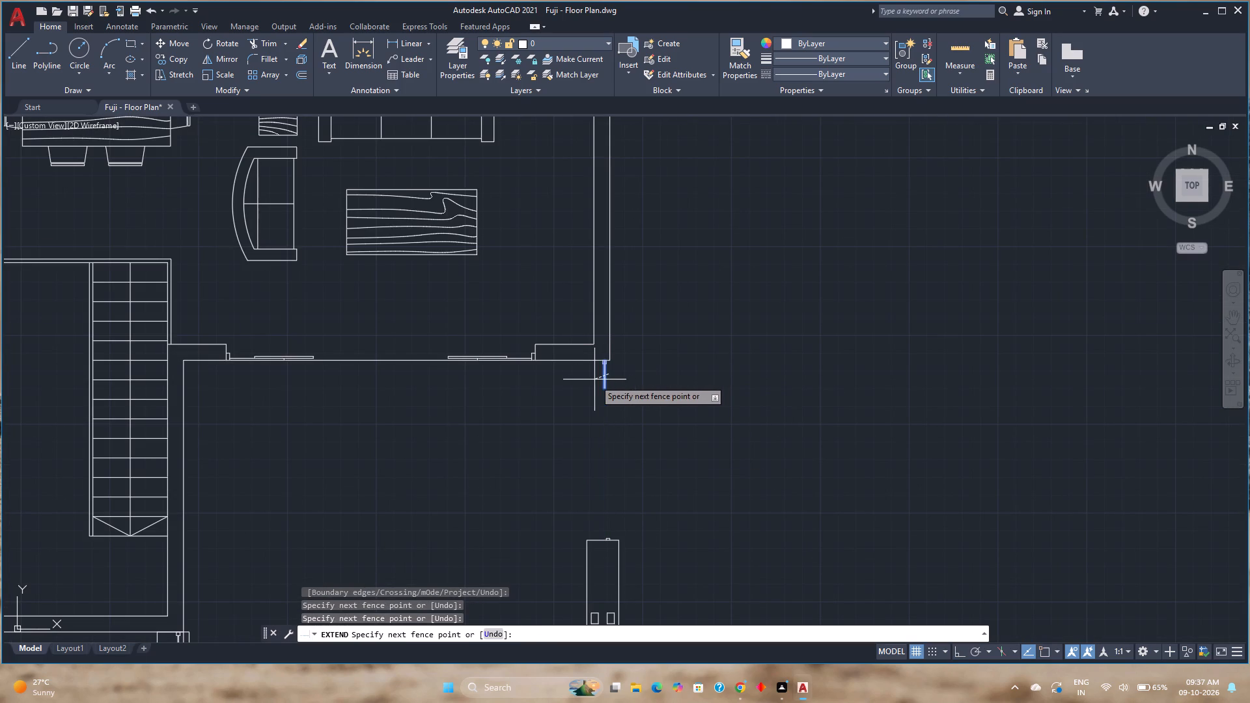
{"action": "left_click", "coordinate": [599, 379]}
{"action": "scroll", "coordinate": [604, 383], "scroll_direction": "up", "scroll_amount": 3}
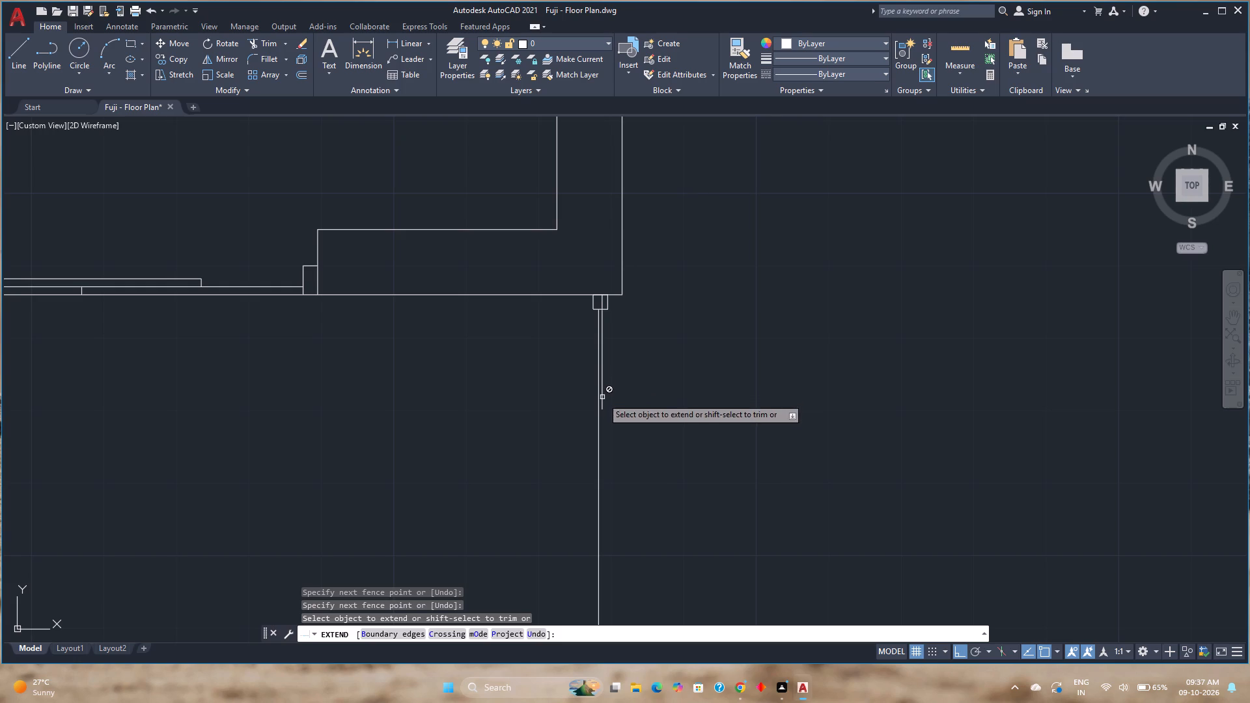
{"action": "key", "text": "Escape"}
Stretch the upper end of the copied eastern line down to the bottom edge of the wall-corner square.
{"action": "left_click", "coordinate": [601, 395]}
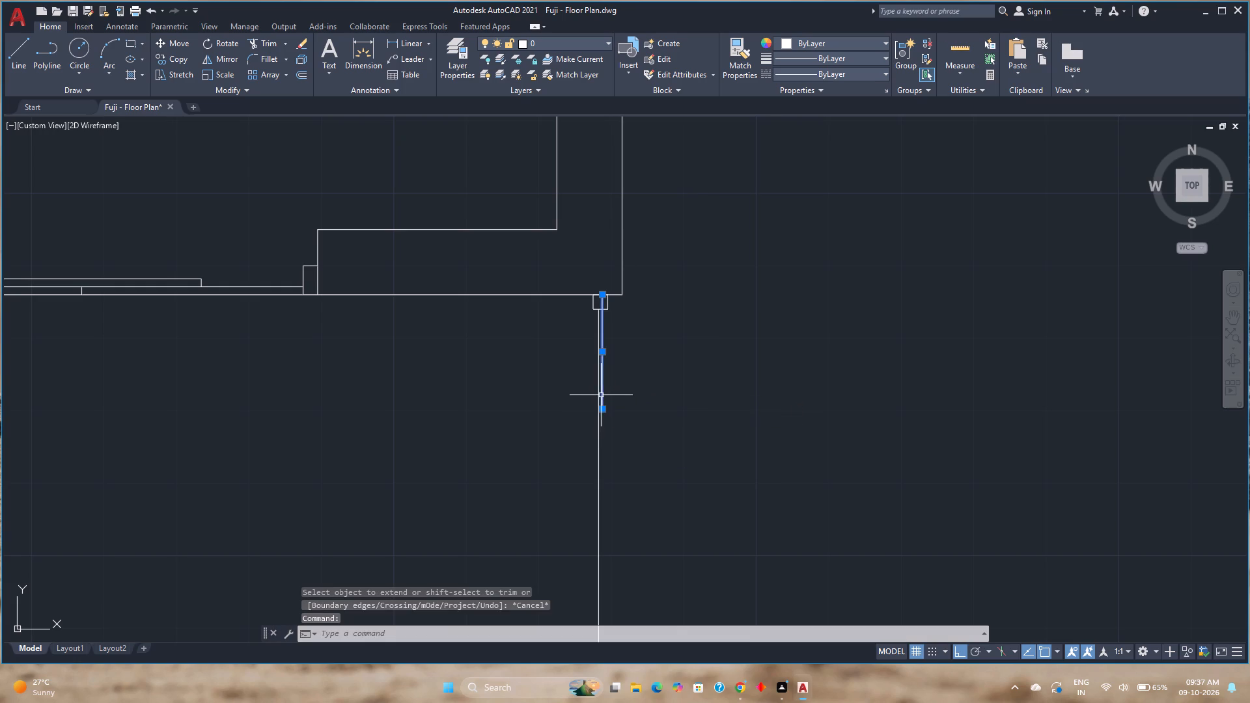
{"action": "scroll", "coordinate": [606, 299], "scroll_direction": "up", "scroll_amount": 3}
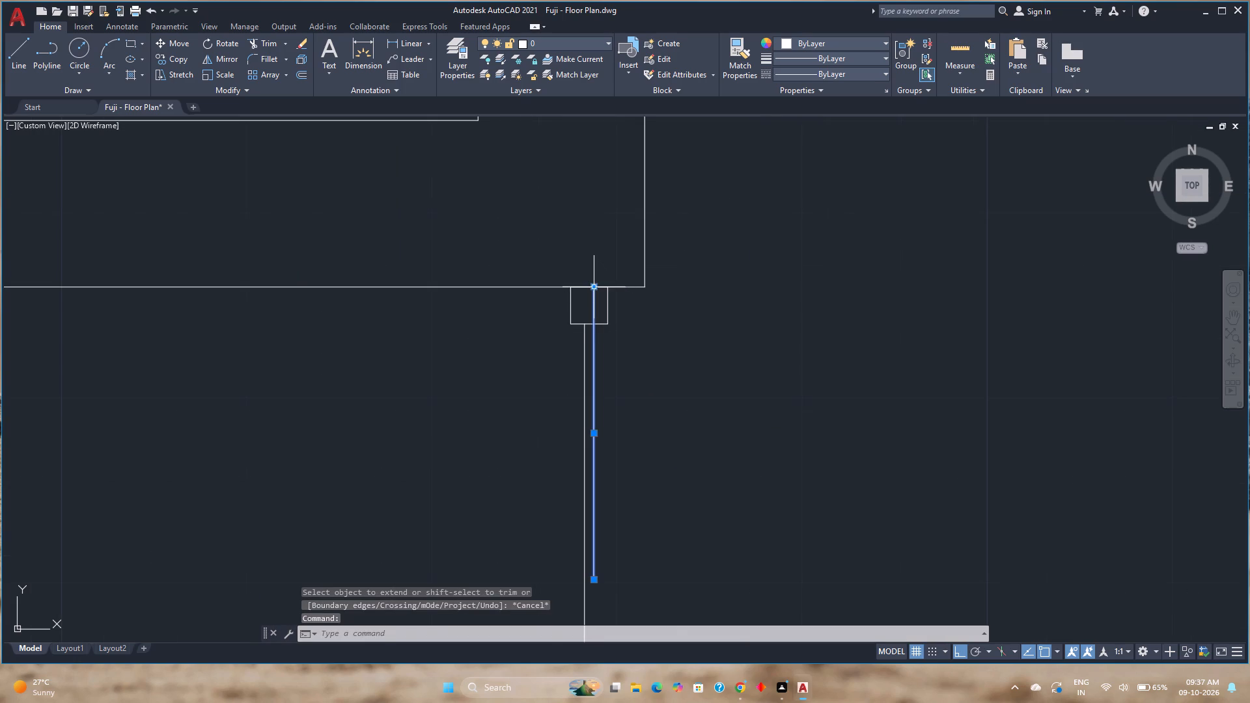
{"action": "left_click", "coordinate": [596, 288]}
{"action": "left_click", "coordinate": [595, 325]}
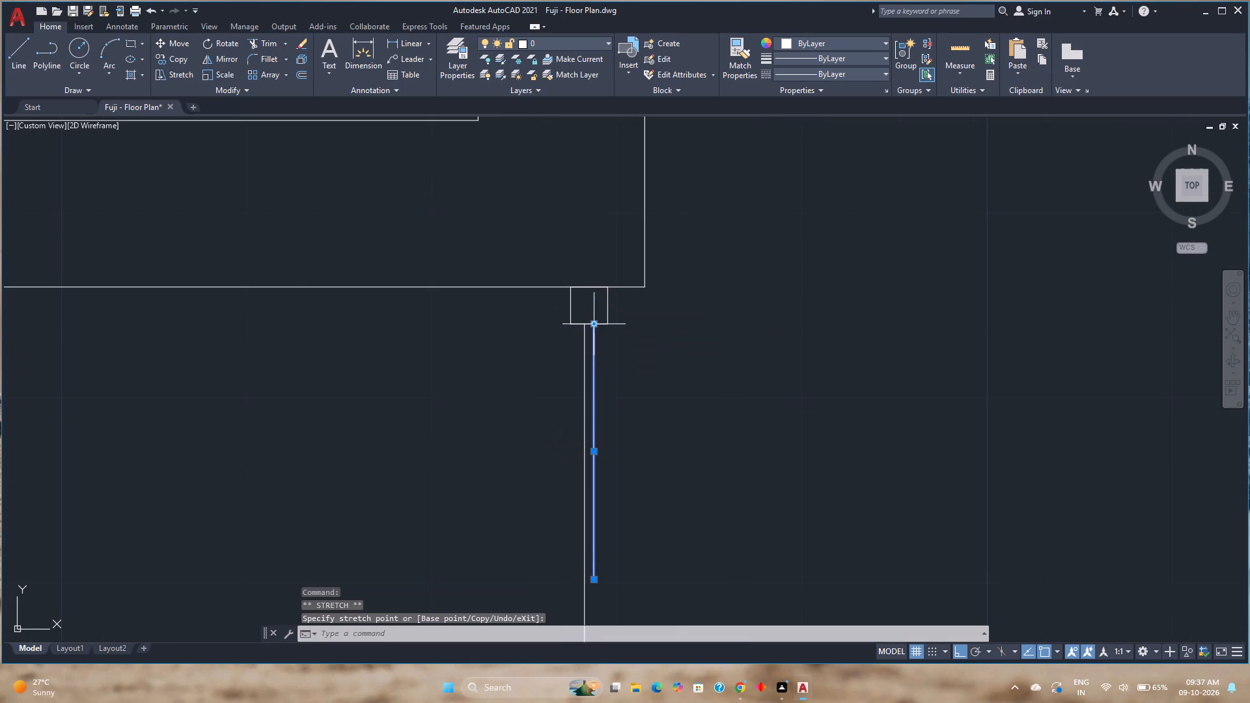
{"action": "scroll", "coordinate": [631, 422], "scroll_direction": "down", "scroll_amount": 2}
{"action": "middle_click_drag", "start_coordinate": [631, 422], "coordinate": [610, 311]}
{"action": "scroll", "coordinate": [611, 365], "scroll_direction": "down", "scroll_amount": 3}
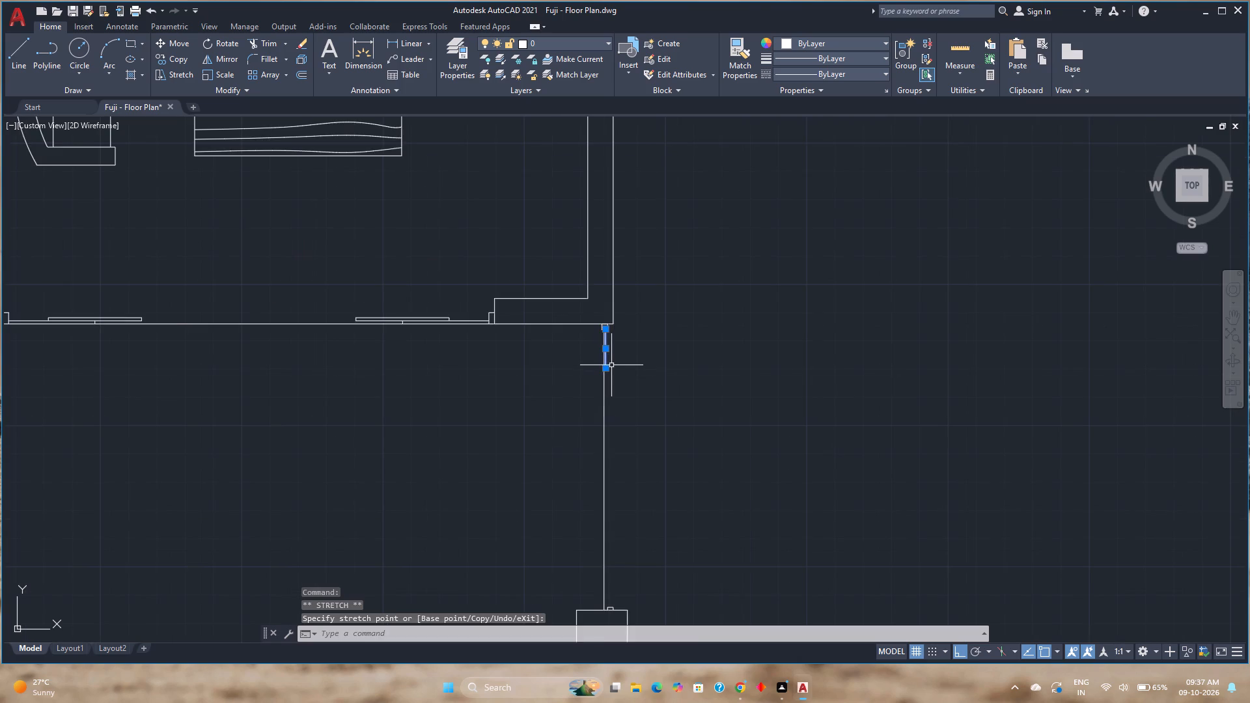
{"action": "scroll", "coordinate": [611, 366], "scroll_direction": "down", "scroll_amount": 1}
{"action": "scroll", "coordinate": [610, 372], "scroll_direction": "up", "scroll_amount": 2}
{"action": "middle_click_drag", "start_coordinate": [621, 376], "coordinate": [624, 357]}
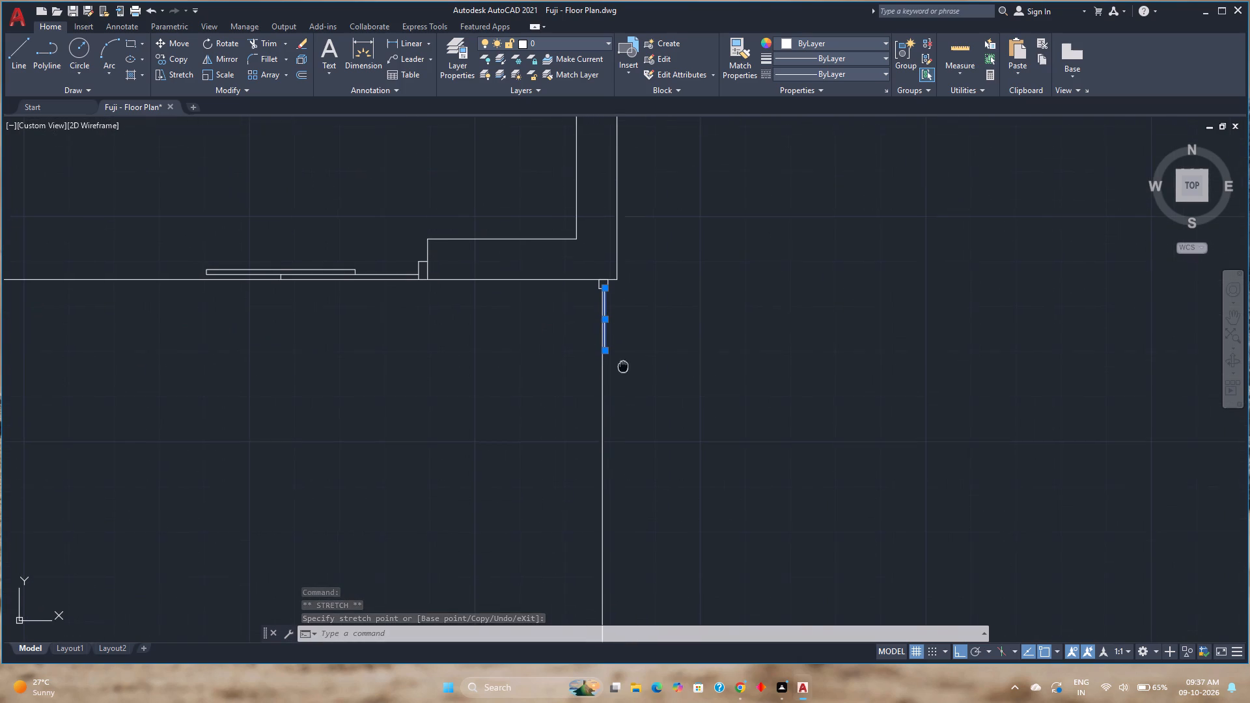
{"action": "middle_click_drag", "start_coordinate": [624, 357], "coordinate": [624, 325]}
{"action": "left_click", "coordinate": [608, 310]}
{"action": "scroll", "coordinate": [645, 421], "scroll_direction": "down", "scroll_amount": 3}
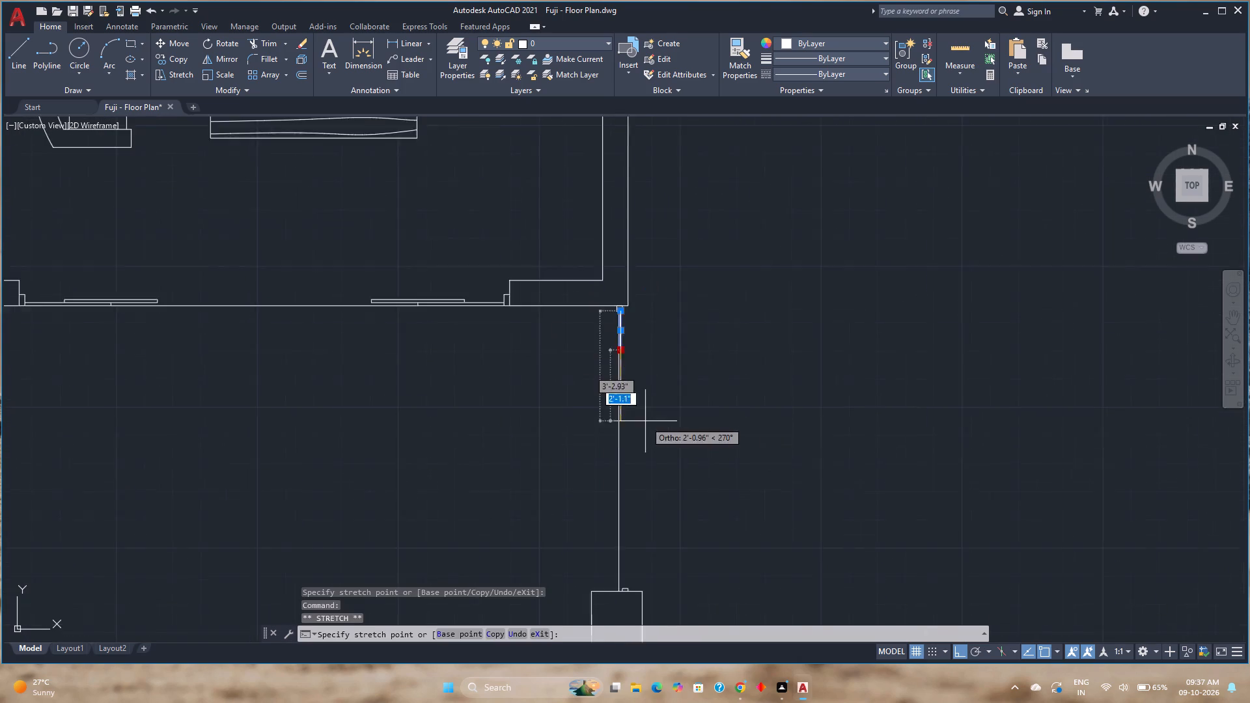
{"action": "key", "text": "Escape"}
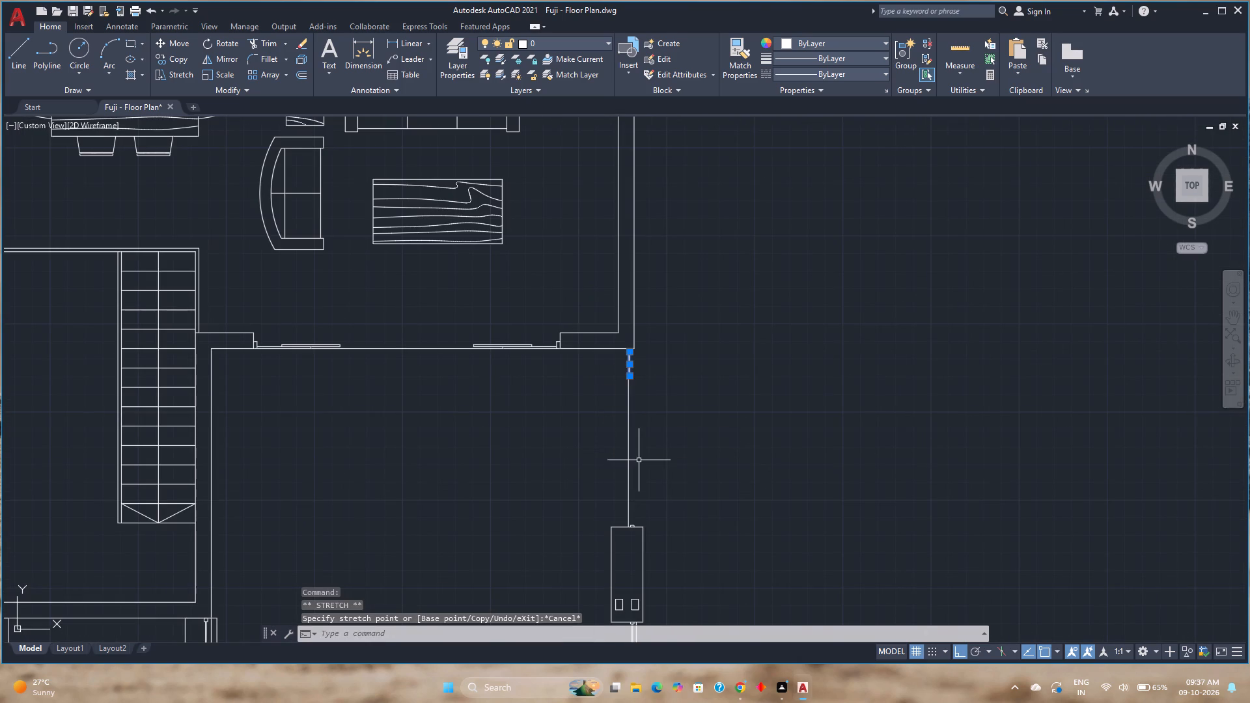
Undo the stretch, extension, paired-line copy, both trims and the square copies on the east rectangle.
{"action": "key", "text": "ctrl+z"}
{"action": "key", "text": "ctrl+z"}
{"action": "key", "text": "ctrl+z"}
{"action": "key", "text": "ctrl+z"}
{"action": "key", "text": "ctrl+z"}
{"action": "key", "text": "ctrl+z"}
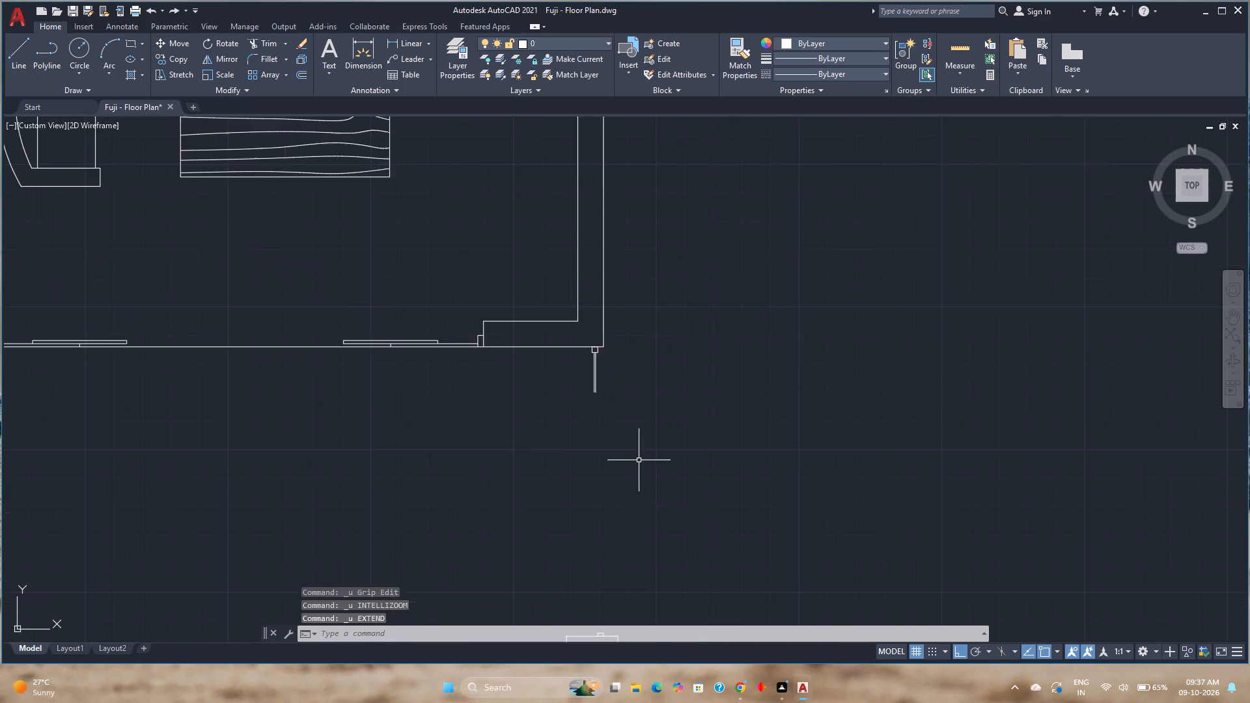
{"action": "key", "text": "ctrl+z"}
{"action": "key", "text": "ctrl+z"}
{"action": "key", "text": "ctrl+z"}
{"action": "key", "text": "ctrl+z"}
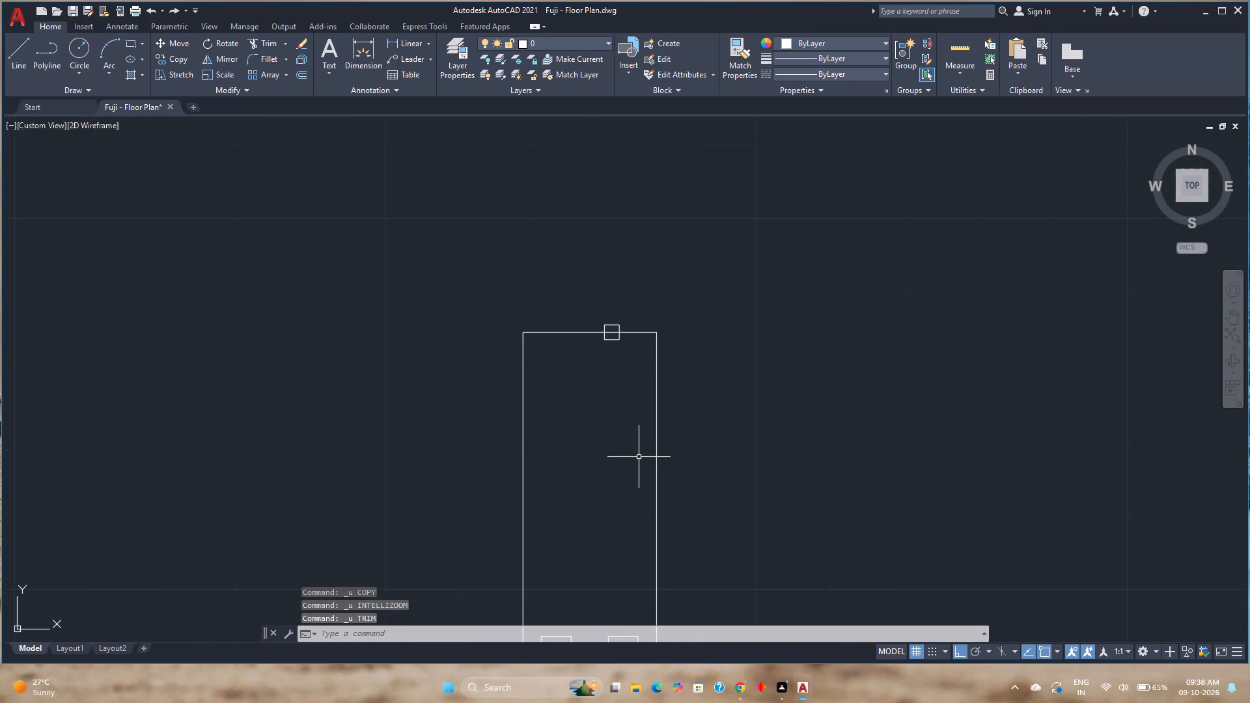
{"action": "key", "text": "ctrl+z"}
Delete the square beneath the outer wall corner at the area's northeast end.
{"action": "scroll", "coordinate": [639, 457], "scroll_direction": "down", "scroll_amount": 3}
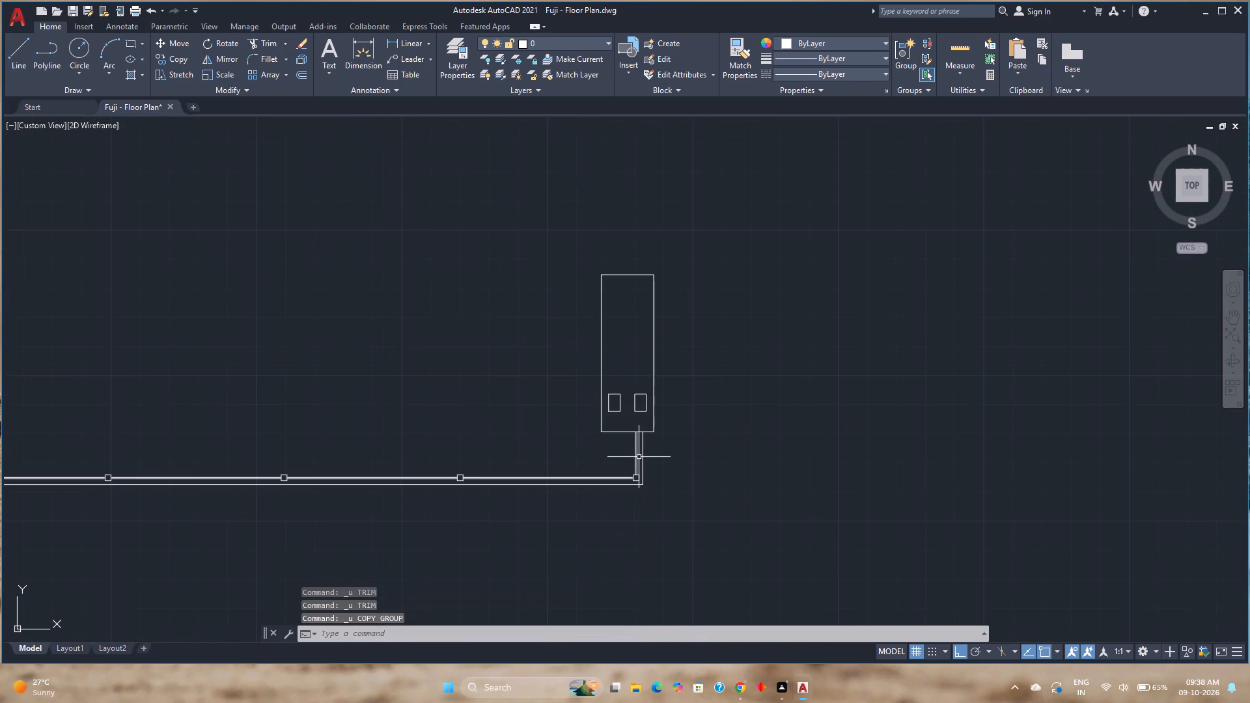
{"action": "scroll", "coordinate": [637, 440], "scroll_direction": "down", "scroll_amount": 2}
{"action": "middle_click_drag", "start_coordinate": [638, 440], "coordinate": [646, 458]}
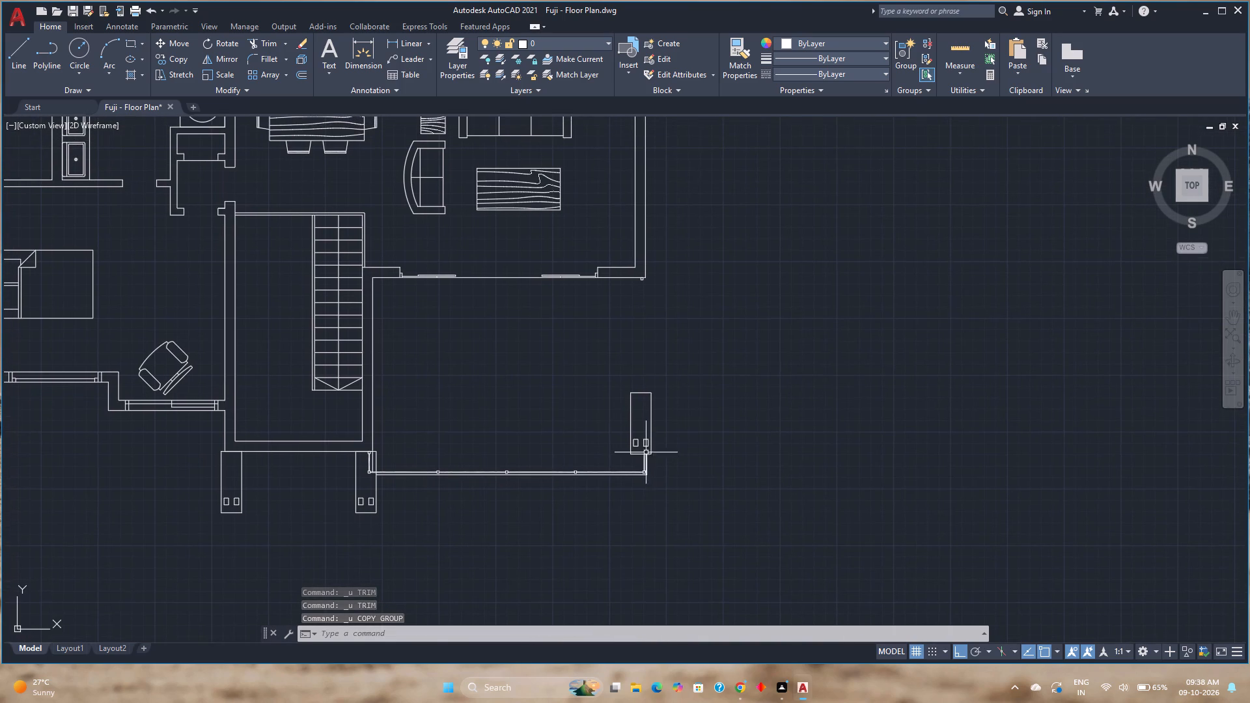
{"action": "scroll", "coordinate": [648, 257], "scroll_direction": "up", "scroll_amount": 6}
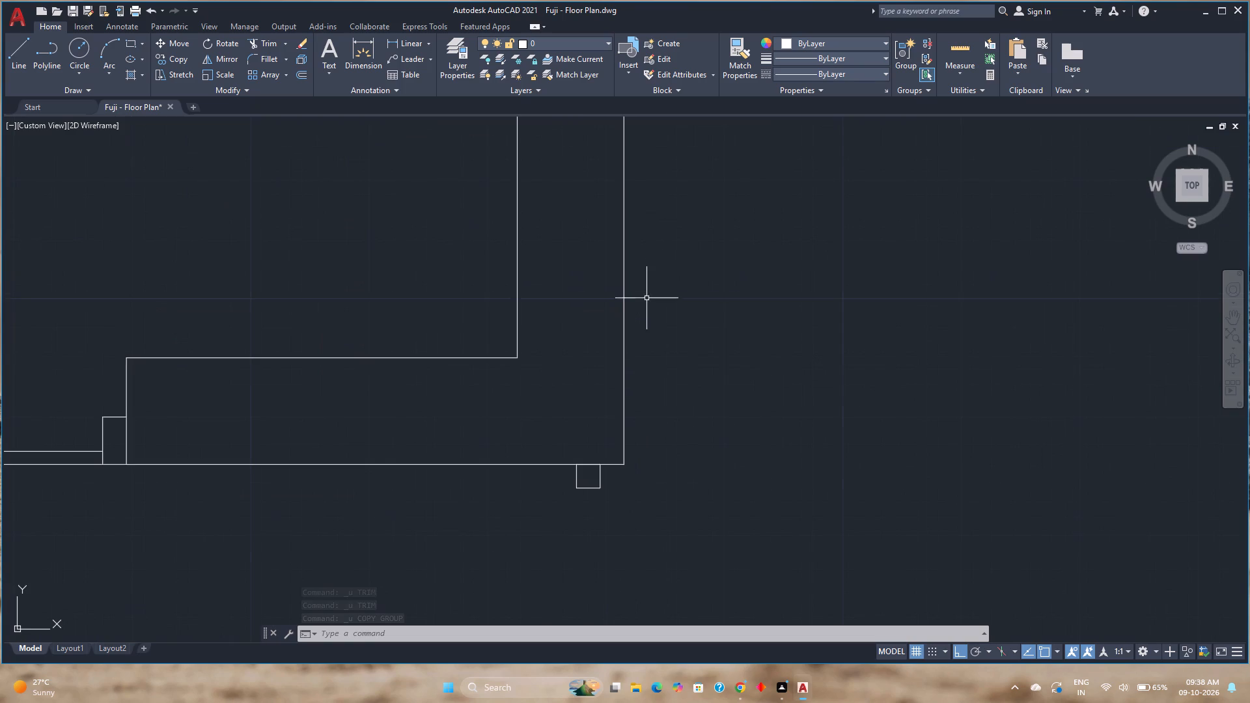
{"action": "middle_click_drag", "start_coordinate": [607, 581], "coordinate": [668, 472]}
{"action": "left_click", "coordinate": [674, 484]}
{"action": "left_click", "coordinate": [590, 483]}
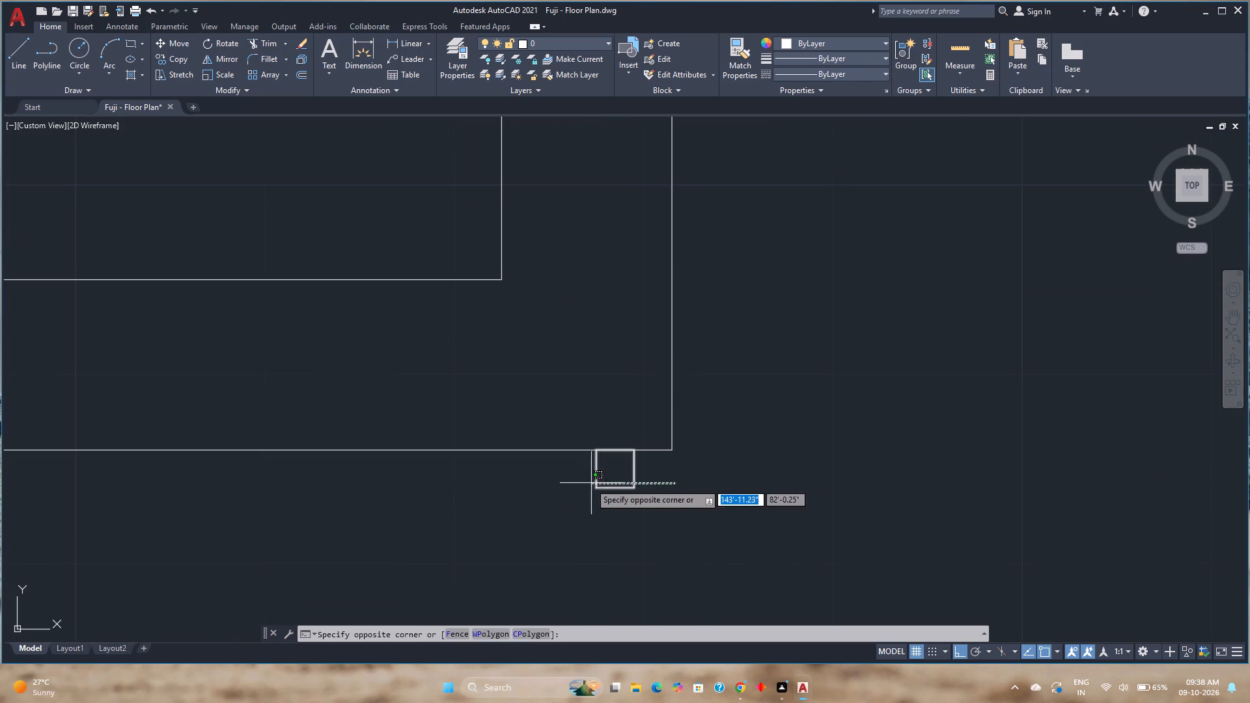
{"action": "key", "text": "Delete"}
Copy the railing's southeast corner square by its top-right corner up to the house's outer wall corner.
{"action": "scroll", "coordinate": [590, 484], "scroll_direction": "down", "scroll_amount": 6}
{"action": "middle_click_drag", "start_coordinate": [589, 481], "coordinate": [606, 367]}
{"action": "scroll", "coordinate": [626, 329], "scroll_direction": "down", "scroll_amount": 3}
{"action": "scroll", "coordinate": [624, 439], "scroll_direction": "up", "scroll_amount": 3}
{"action": "scroll", "coordinate": [626, 496], "scroll_direction": "up", "scroll_amount": 1}
{"action": "scroll", "coordinate": [630, 548], "scroll_direction": "up", "scroll_amount": 4}
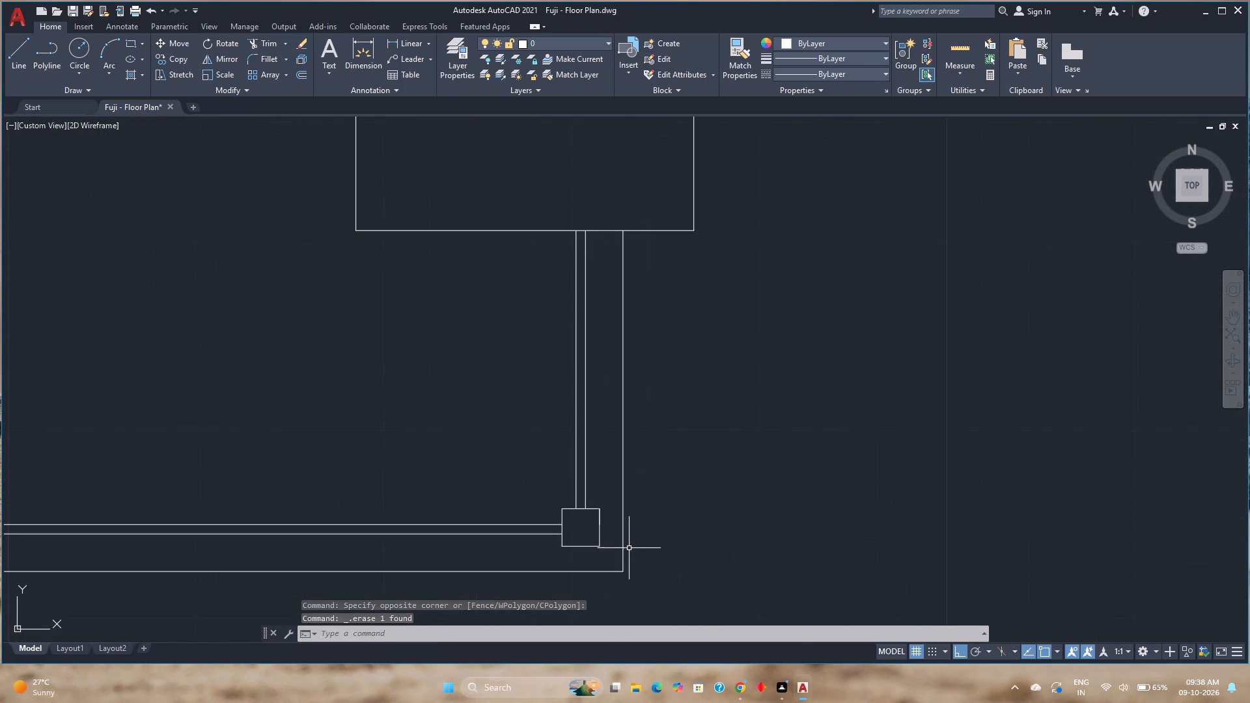
{"action": "left_click", "coordinate": [600, 532]}
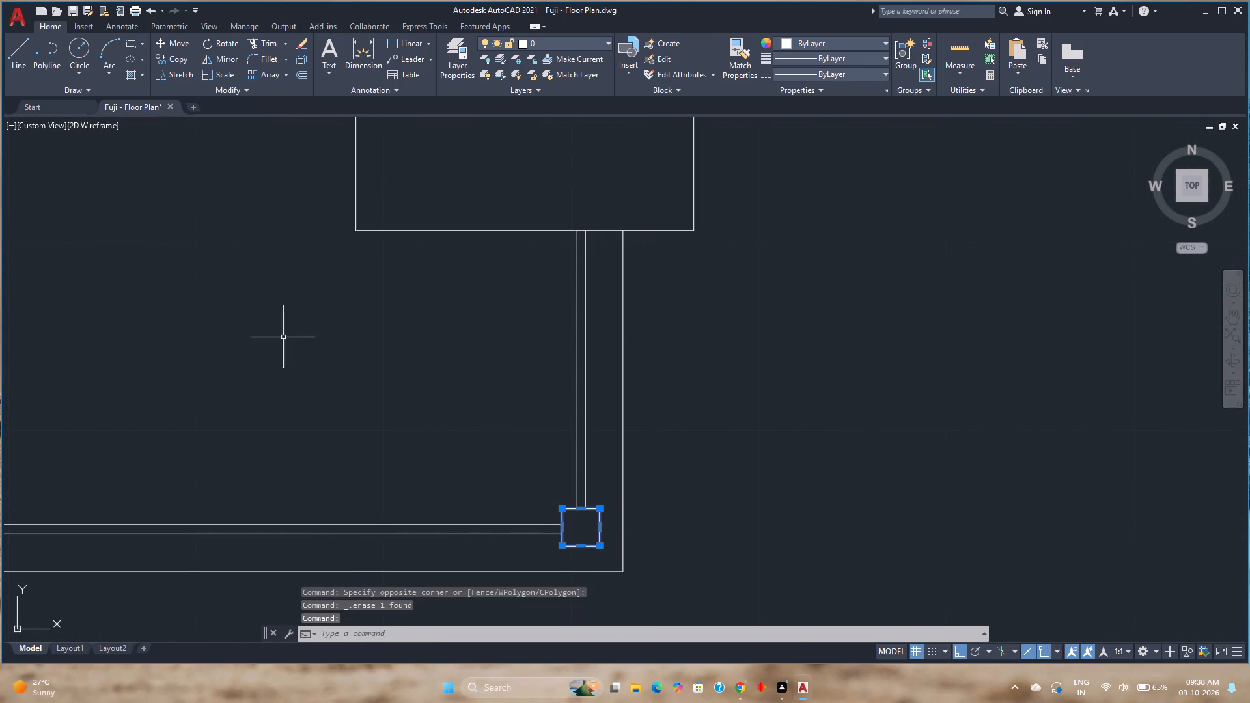
{"action": "left_click", "coordinate": [184, 62]}
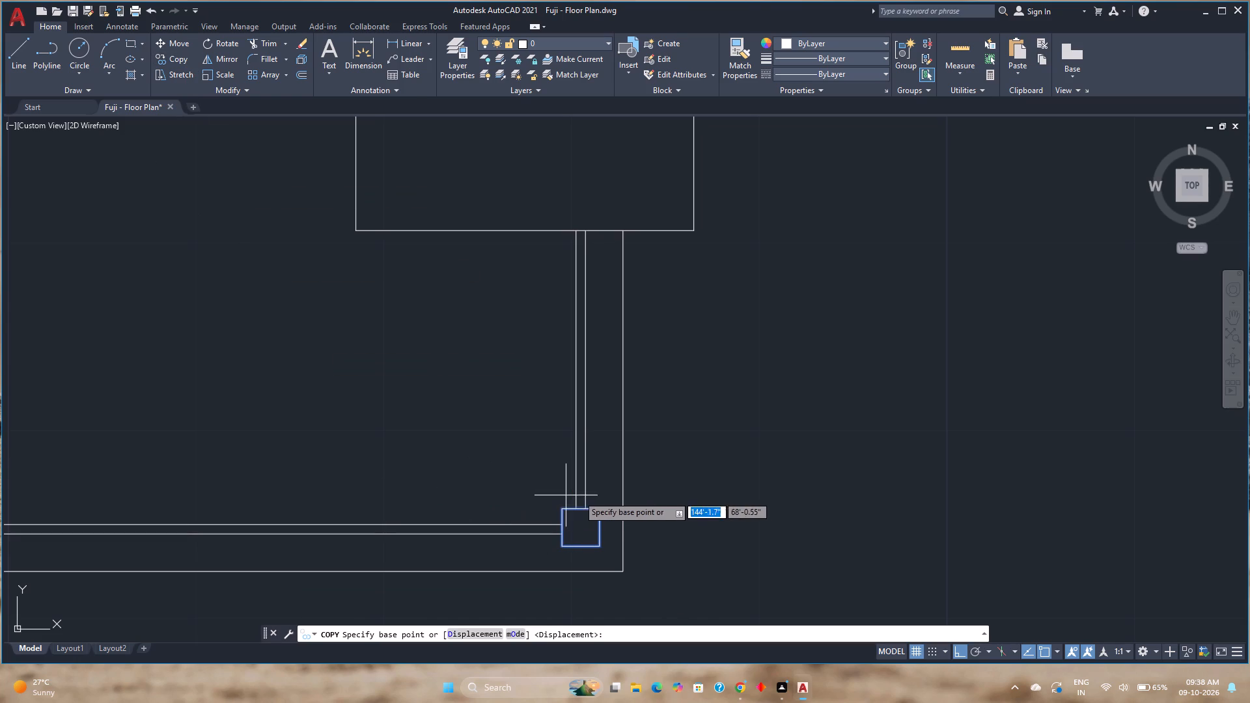
{"action": "left_click", "coordinate": [596, 510]}
{"action": "scroll", "coordinate": [594, 400], "scroll_direction": "down", "scroll_amount": 7}
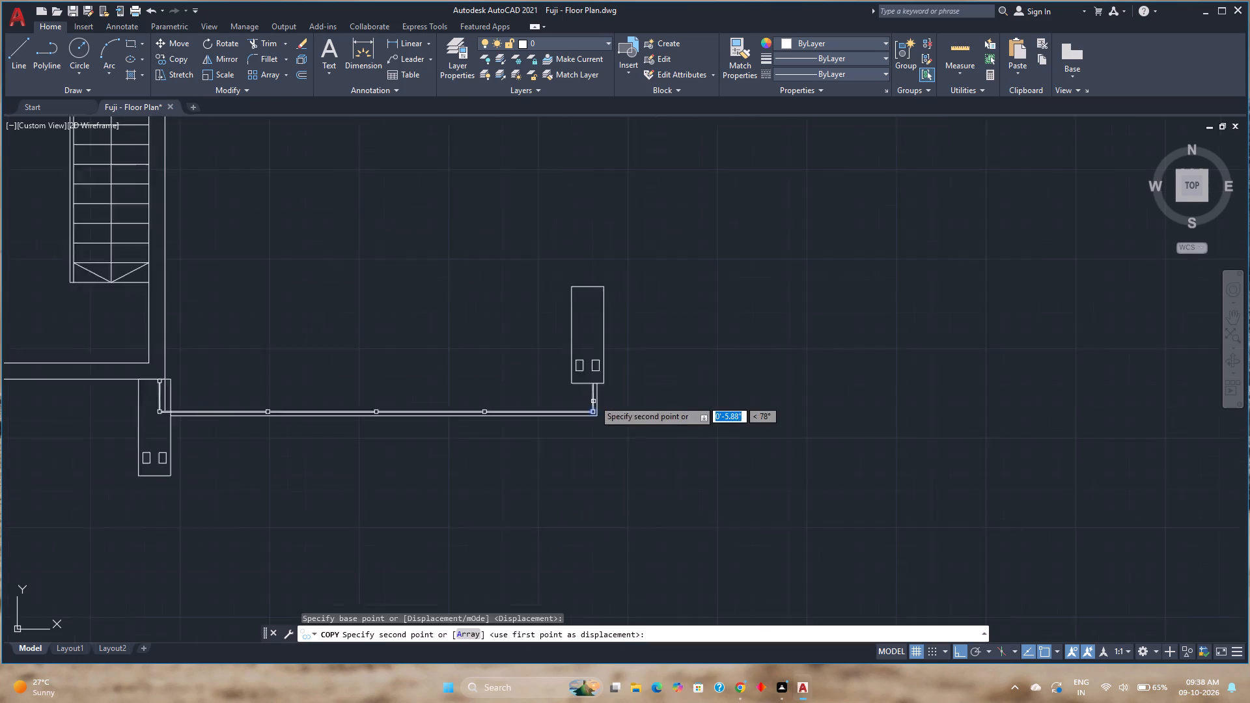
{"action": "scroll", "coordinate": [594, 400], "scroll_direction": "down", "scroll_amount": 1}
{"action": "middle_click_drag", "start_coordinate": [594, 400], "coordinate": [572, 571]}
{"action": "scroll", "coordinate": [553, 414], "scroll_direction": "up", "scroll_amount": 3}
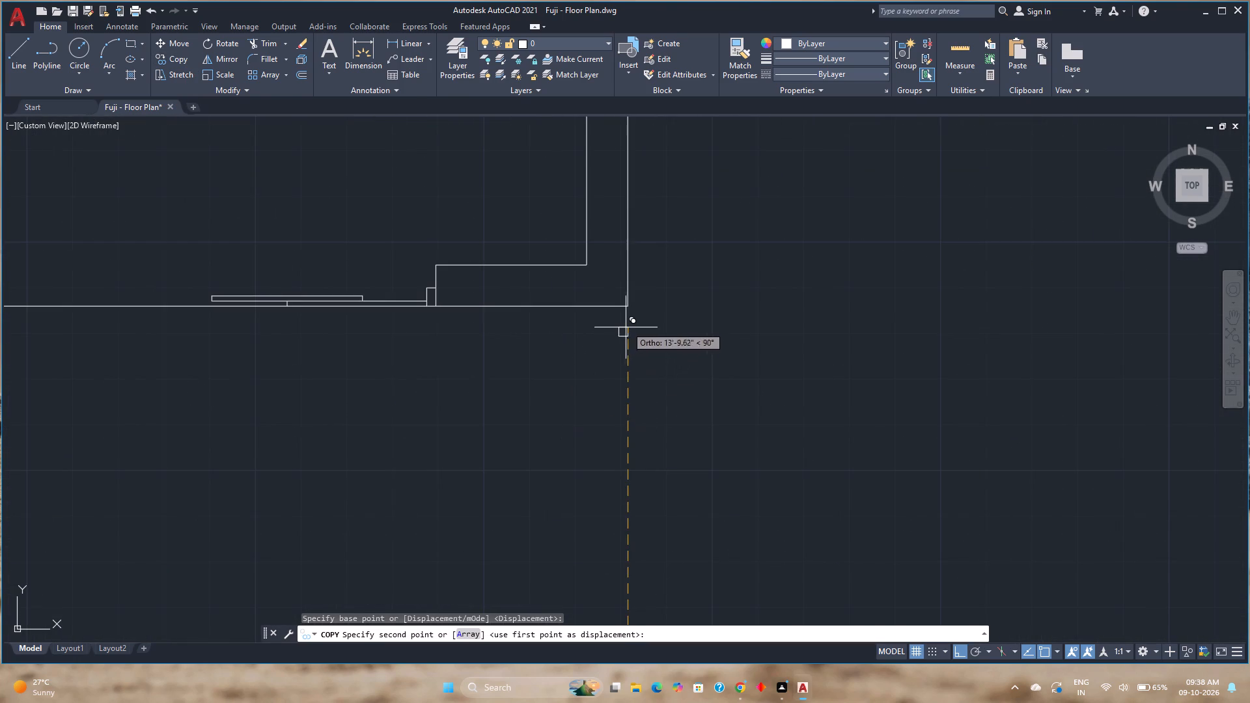
{"action": "left_click", "coordinate": [627, 310]}
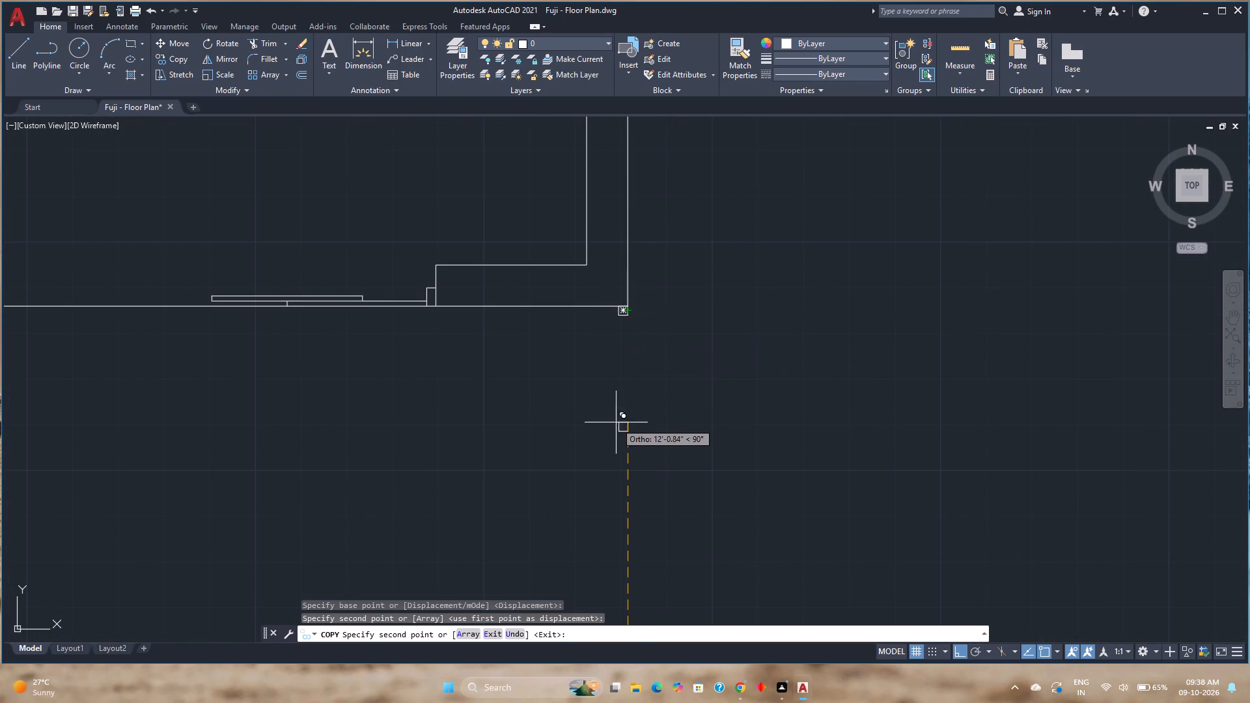
{"action": "scroll", "coordinate": [616, 422], "scroll_direction": "down", "scroll_amount": 2}
{"action": "key", "text": "Escape"}
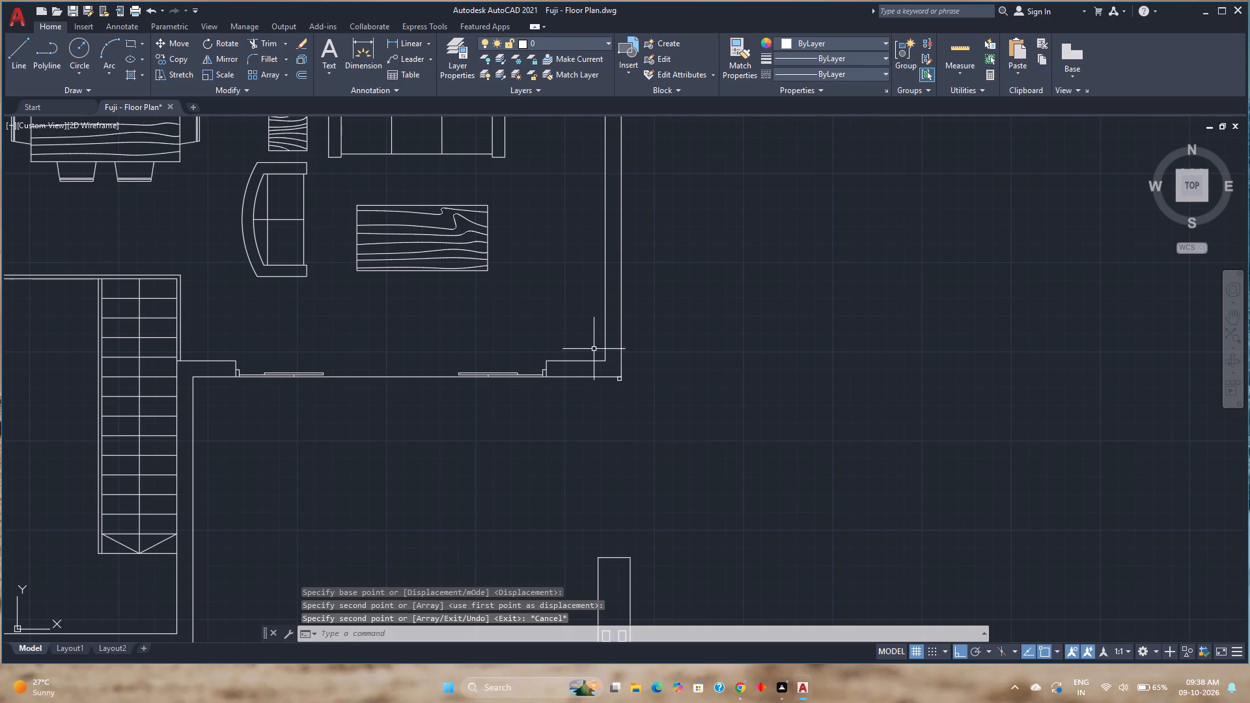
Copy the wall-corner square by its right-side midpoint straight down onto the top edge of the east rectangle.
{"action": "scroll", "coordinate": [620, 401], "scroll_direction": "up", "scroll_amount": 3}
{"action": "left_click", "coordinate": [613, 352]}
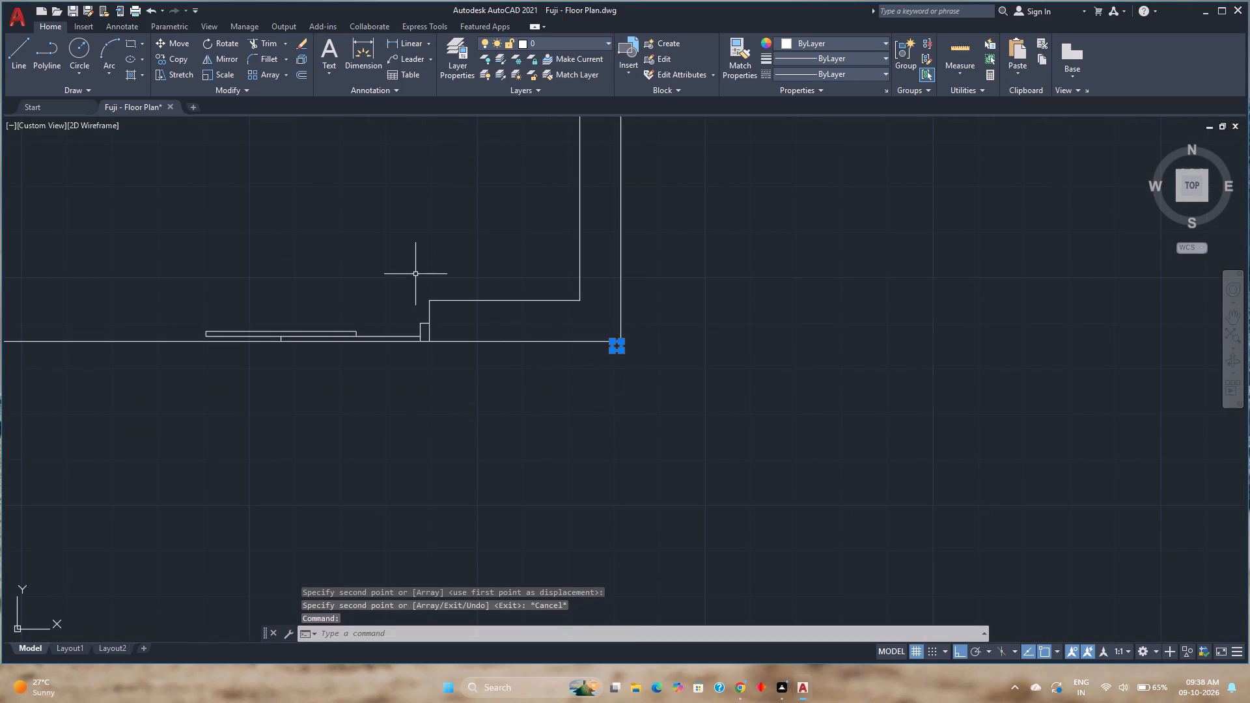
{"action": "left_click", "coordinate": [172, 58]}
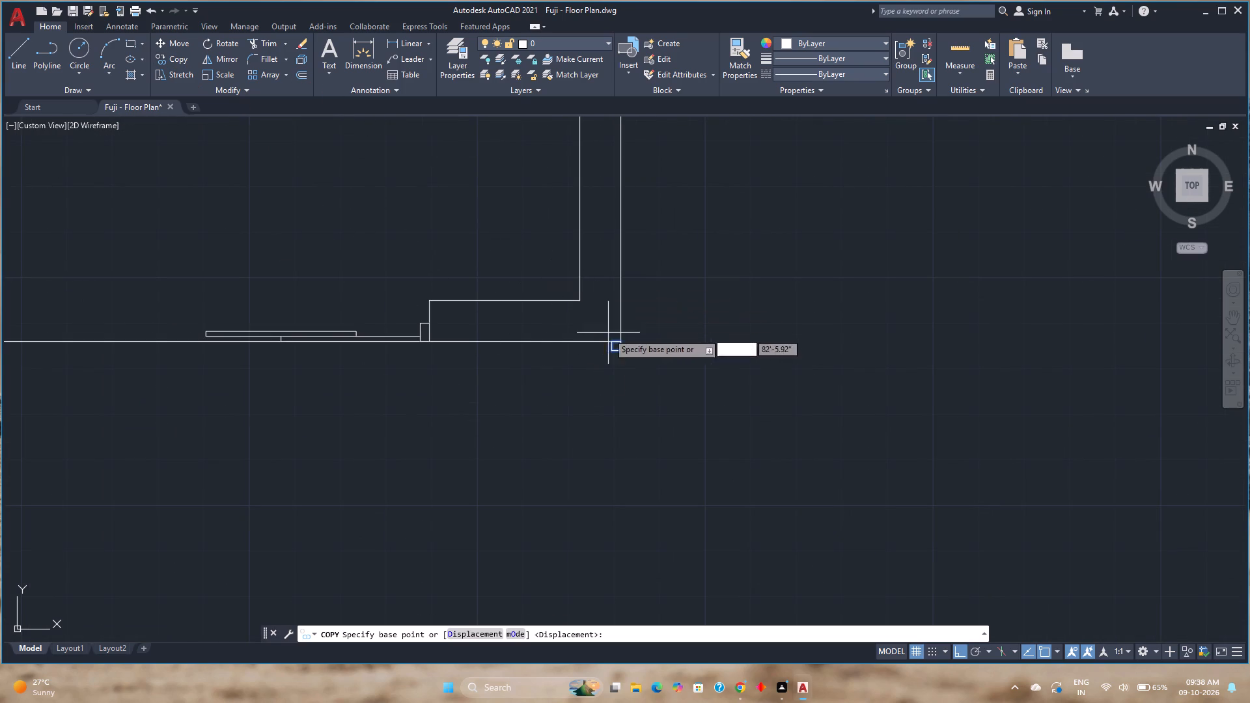
{"action": "scroll", "coordinate": [622, 351], "scroll_direction": "up", "scroll_amount": 4}
{"action": "left_click", "coordinate": [602, 311]}
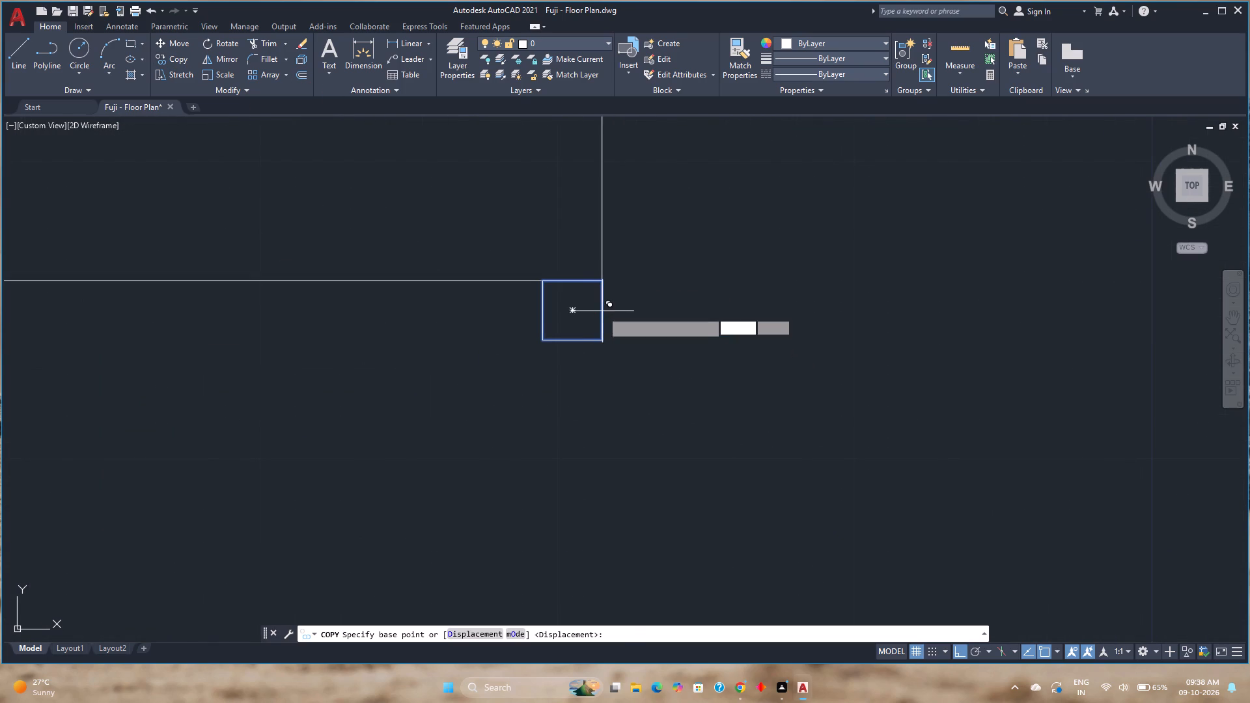
{"action": "scroll", "coordinate": [616, 391], "scroll_direction": "down", "scroll_amount": 12}
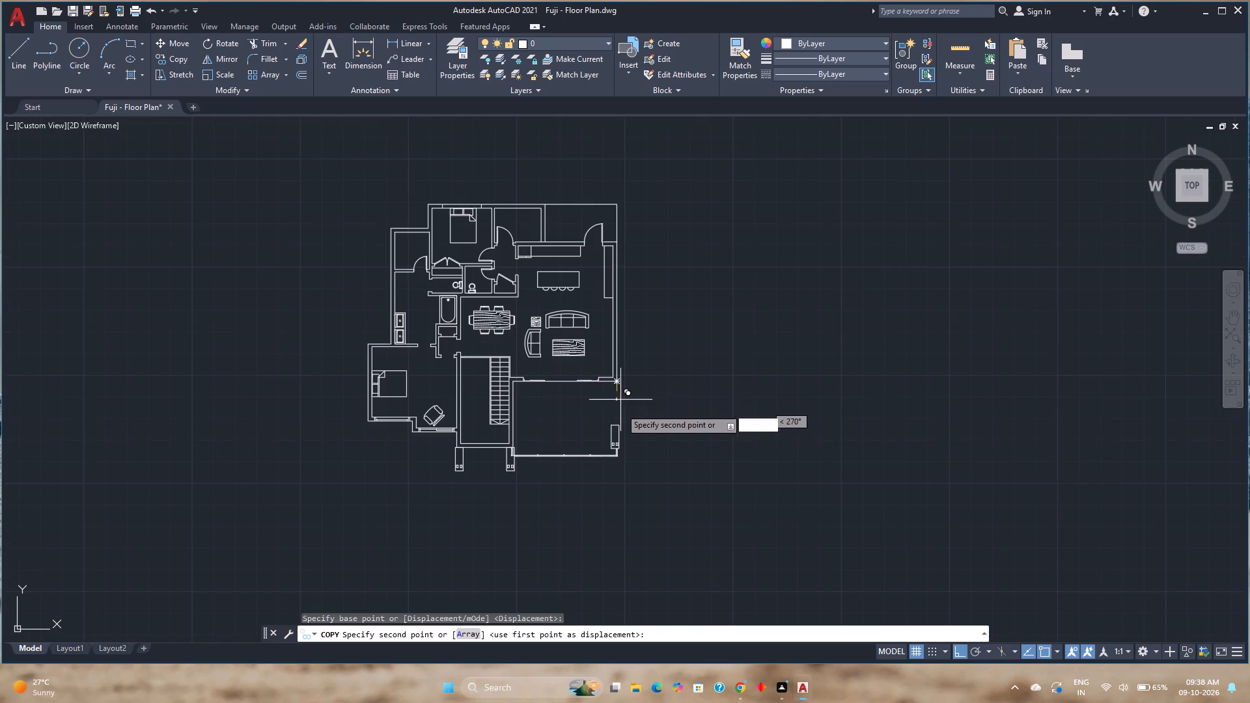
{"action": "scroll", "coordinate": [620, 416], "scroll_direction": "up", "scroll_amount": 4}
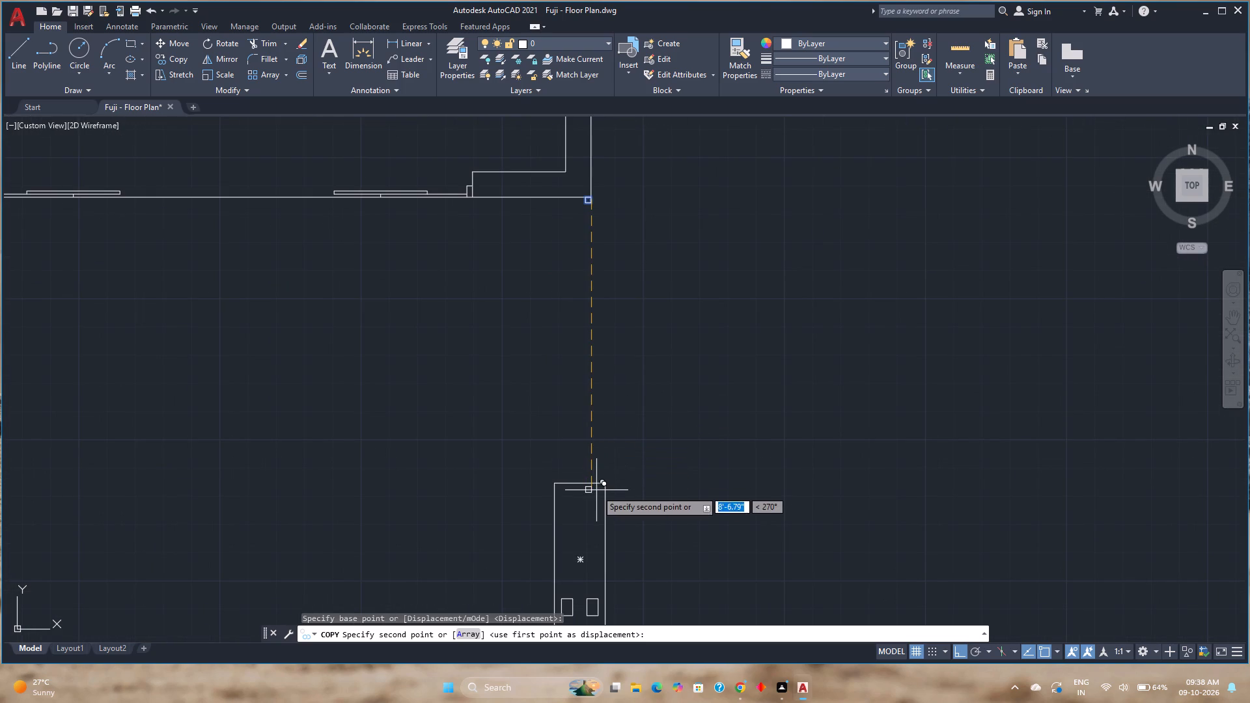
{"action": "scroll", "coordinate": [592, 486], "scroll_direction": "up", "scroll_amount": 3}
{"action": "left_click", "coordinate": [588, 483]}
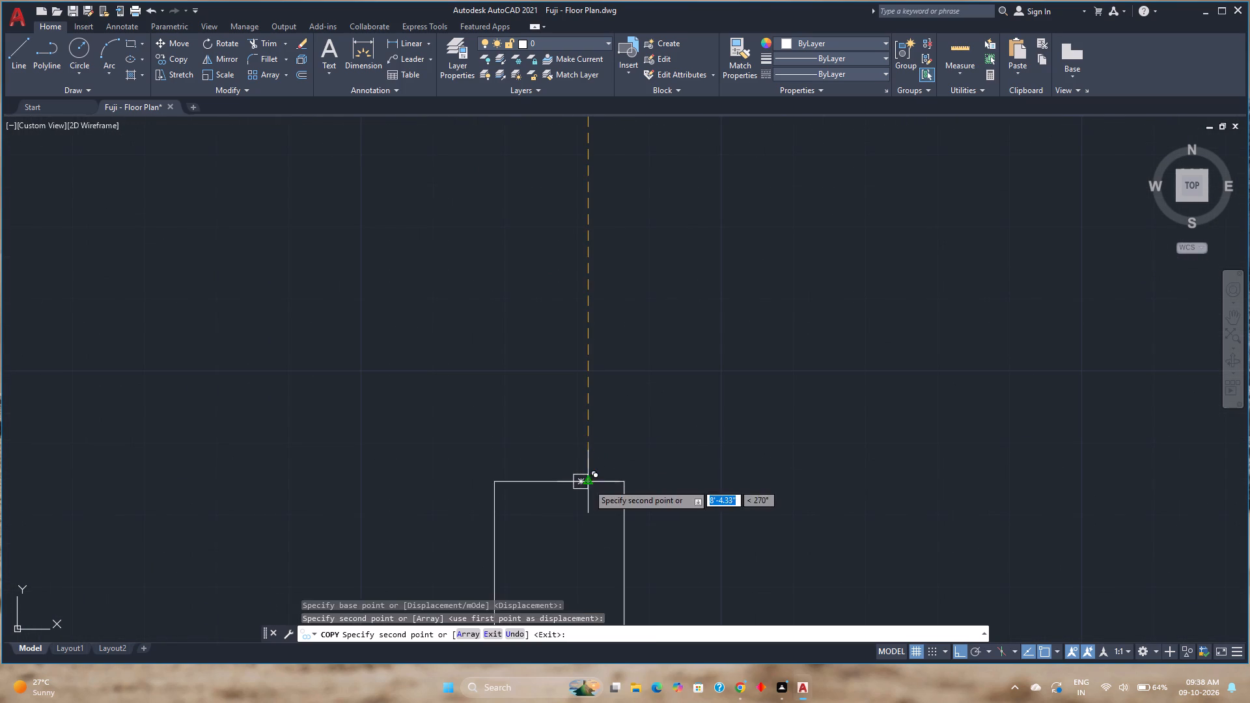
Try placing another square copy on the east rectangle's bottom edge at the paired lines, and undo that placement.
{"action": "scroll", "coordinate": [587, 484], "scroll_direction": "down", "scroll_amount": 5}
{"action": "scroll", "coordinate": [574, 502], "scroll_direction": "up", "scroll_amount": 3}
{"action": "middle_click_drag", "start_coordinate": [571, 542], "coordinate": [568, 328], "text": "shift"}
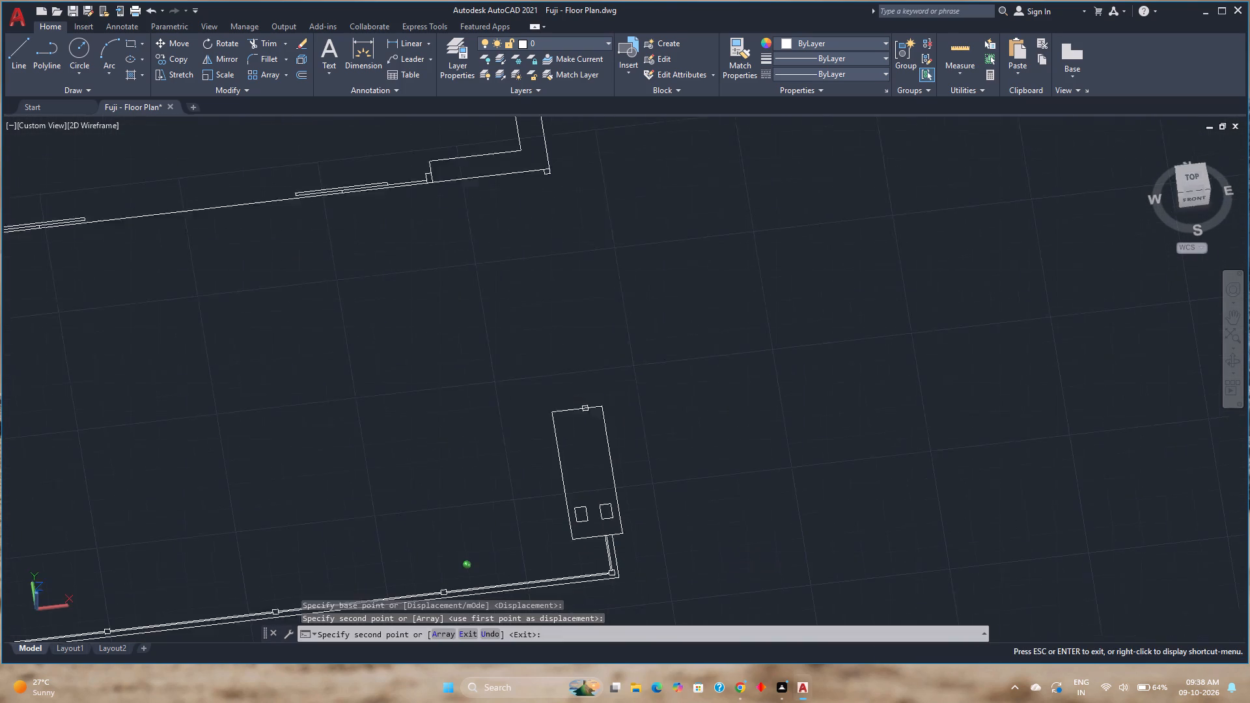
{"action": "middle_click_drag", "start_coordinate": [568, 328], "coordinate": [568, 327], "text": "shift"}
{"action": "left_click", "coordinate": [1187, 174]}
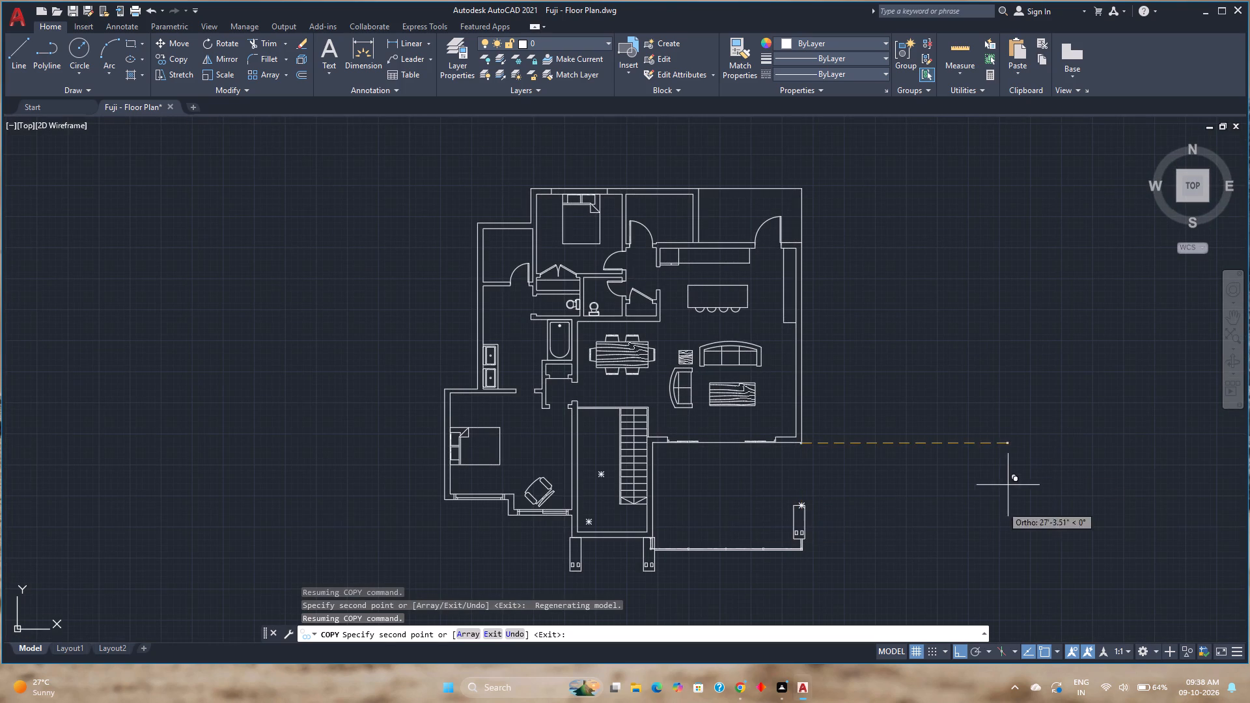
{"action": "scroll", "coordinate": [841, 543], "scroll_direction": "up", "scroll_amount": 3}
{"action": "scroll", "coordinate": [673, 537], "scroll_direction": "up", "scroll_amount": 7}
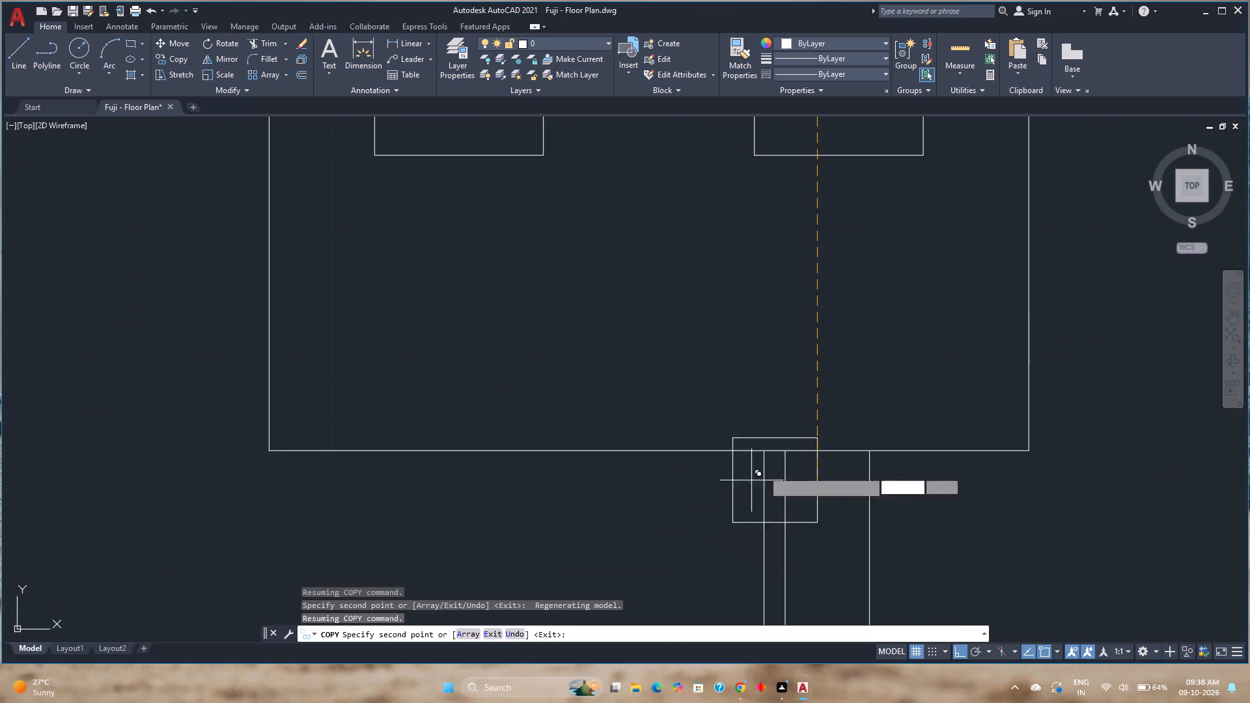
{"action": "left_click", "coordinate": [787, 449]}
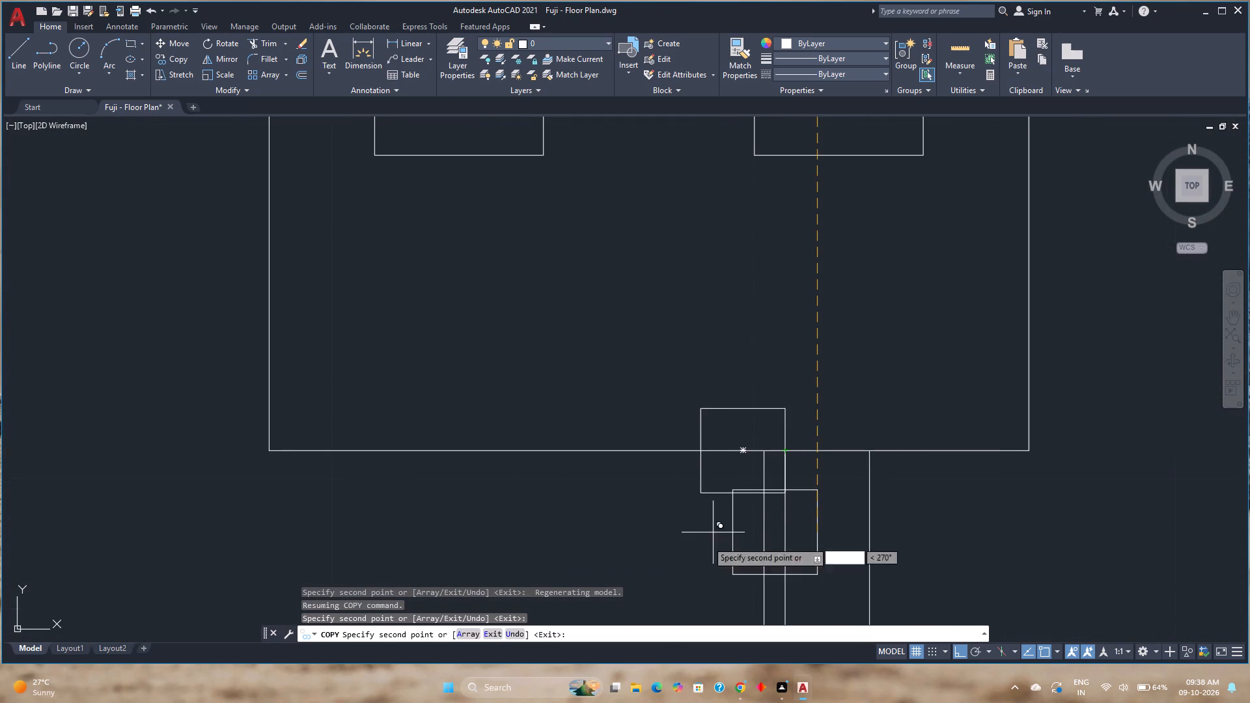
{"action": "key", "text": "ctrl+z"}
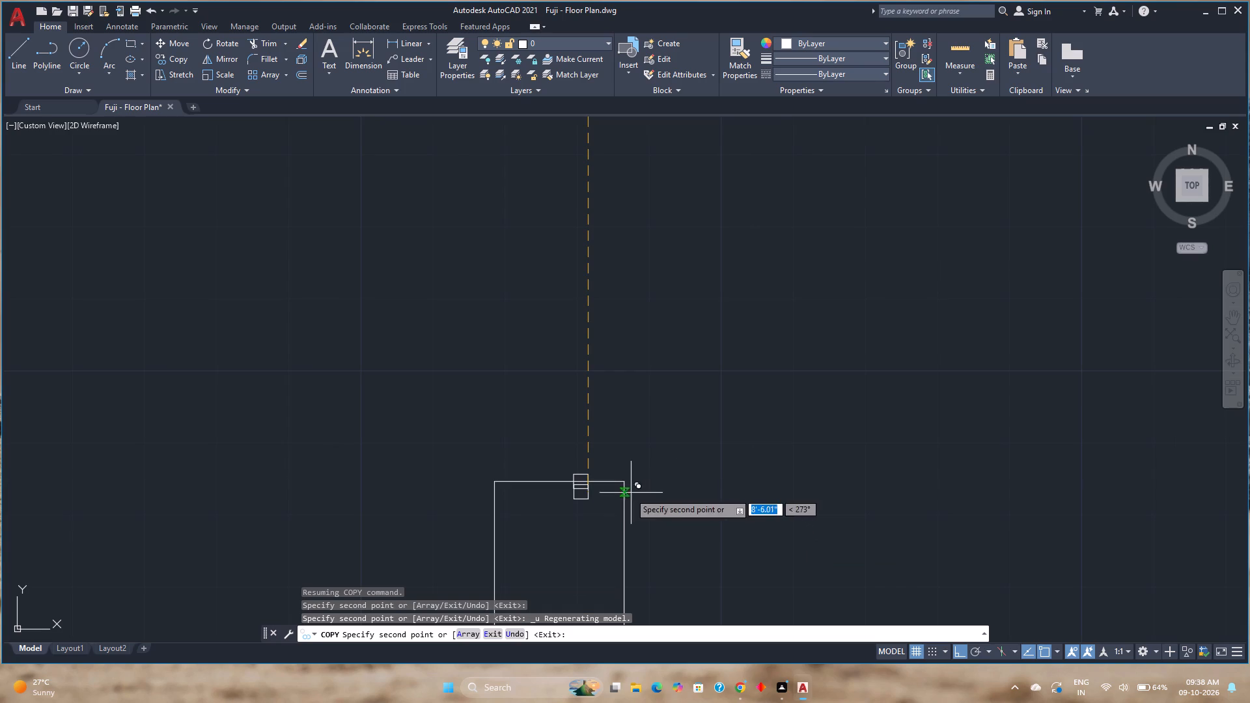
Place a square copy on the east rectangle's bottom edge over the paired lines, vertically aligned with the wall-corner square.
{"action": "scroll", "coordinate": [615, 488], "scroll_direction": "down", "scroll_amount": 1}
{"action": "middle_click_drag", "start_coordinate": [607, 581], "coordinate": [667, 379]}
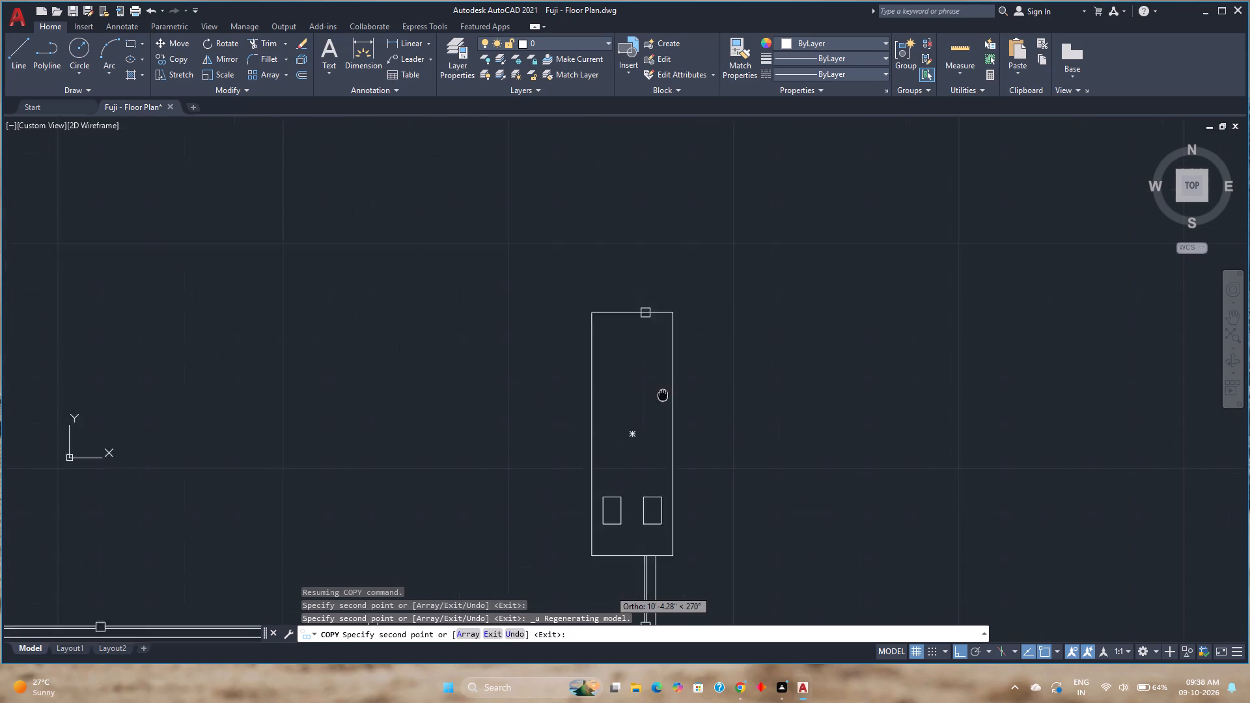
{"action": "middle_click_drag", "start_coordinate": [667, 379], "coordinate": [667, 365]}
{"action": "scroll", "coordinate": [660, 537], "scroll_direction": "up", "scroll_amount": 3}
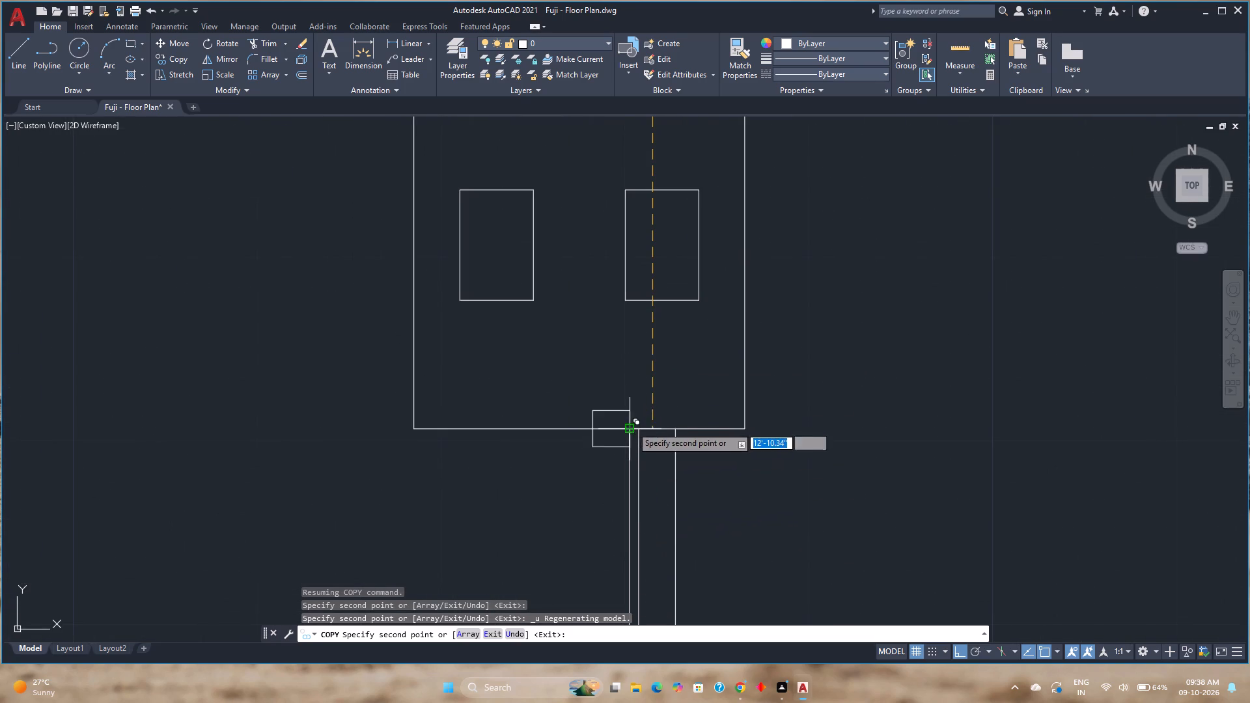
{"action": "left_click", "coordinate": [649, 428]}
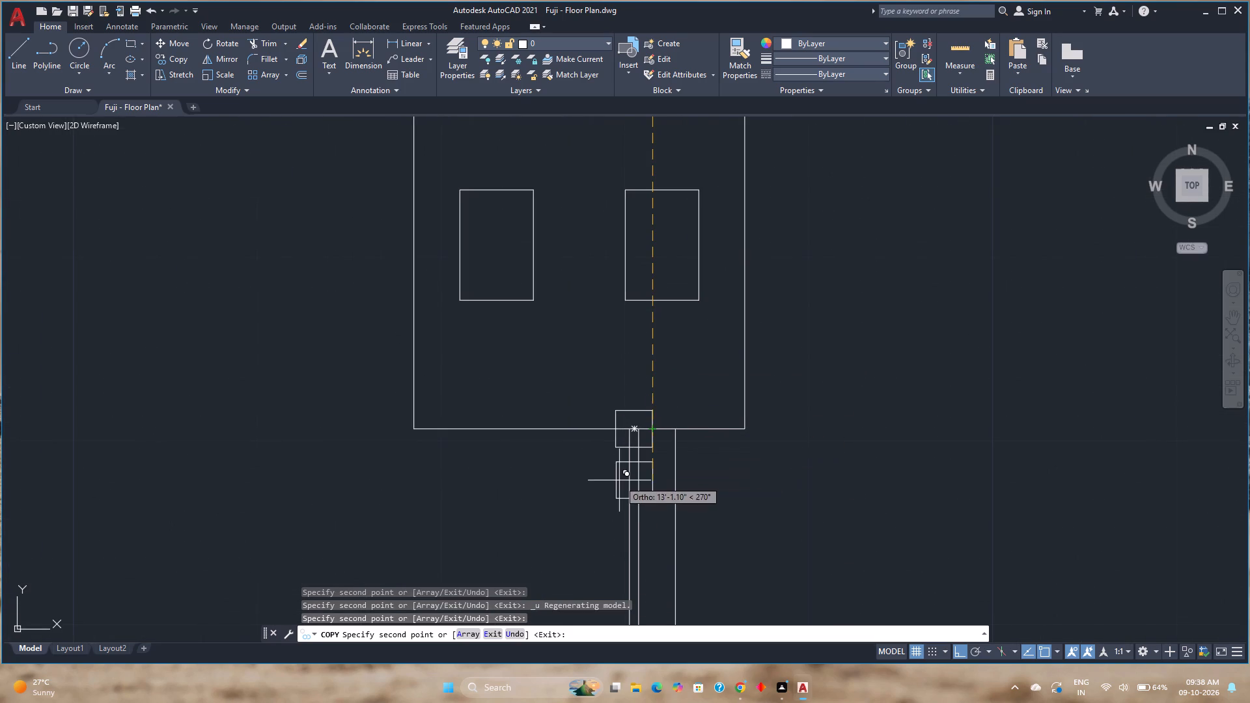
{"action": "key", "text": "Escape"}
{"action": "key", "text": "r"}
{"action": "key", "text": "Escape"}
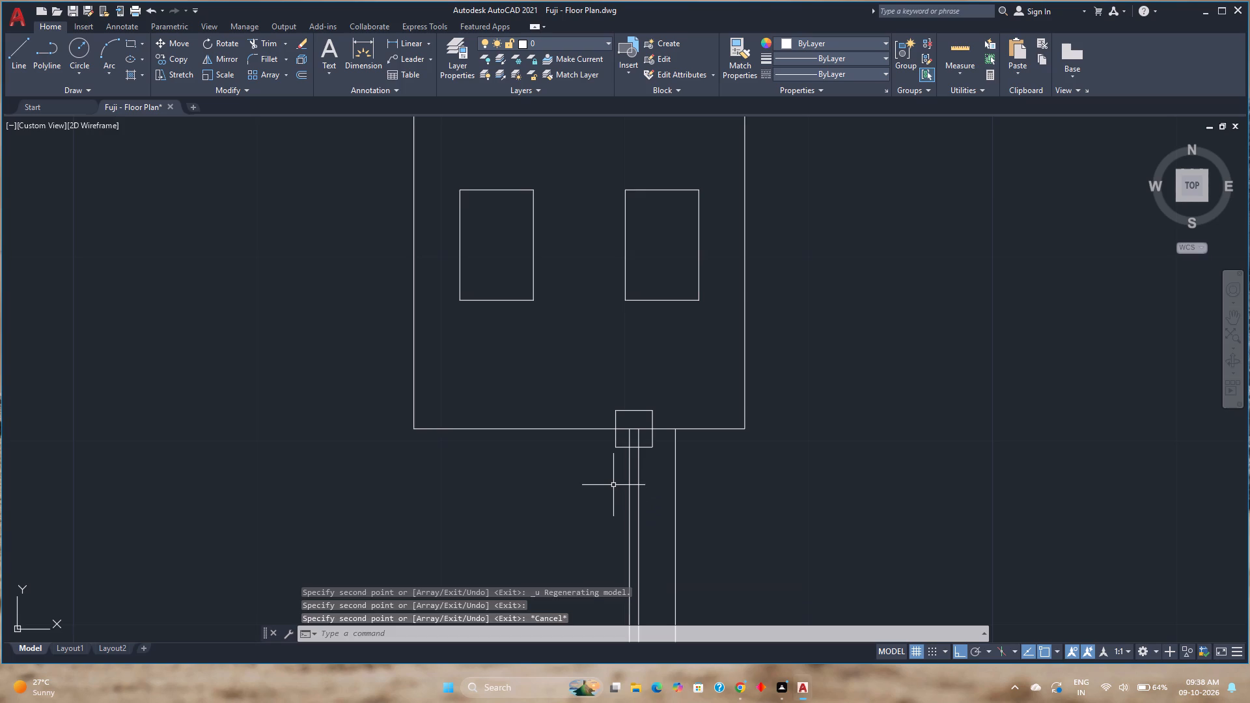
Trim the paired lines inside the bottom-edge square and the part of that square lying inside the east rectangle.
{"action": "key", "text": "t"}
{"action": "key", "text": "r"}
{"action": "key", "text": "Return"}
{"action": "scroll", "coordinate": [662, 432], "scroll_direction": "up", "scroll_amount": 3}
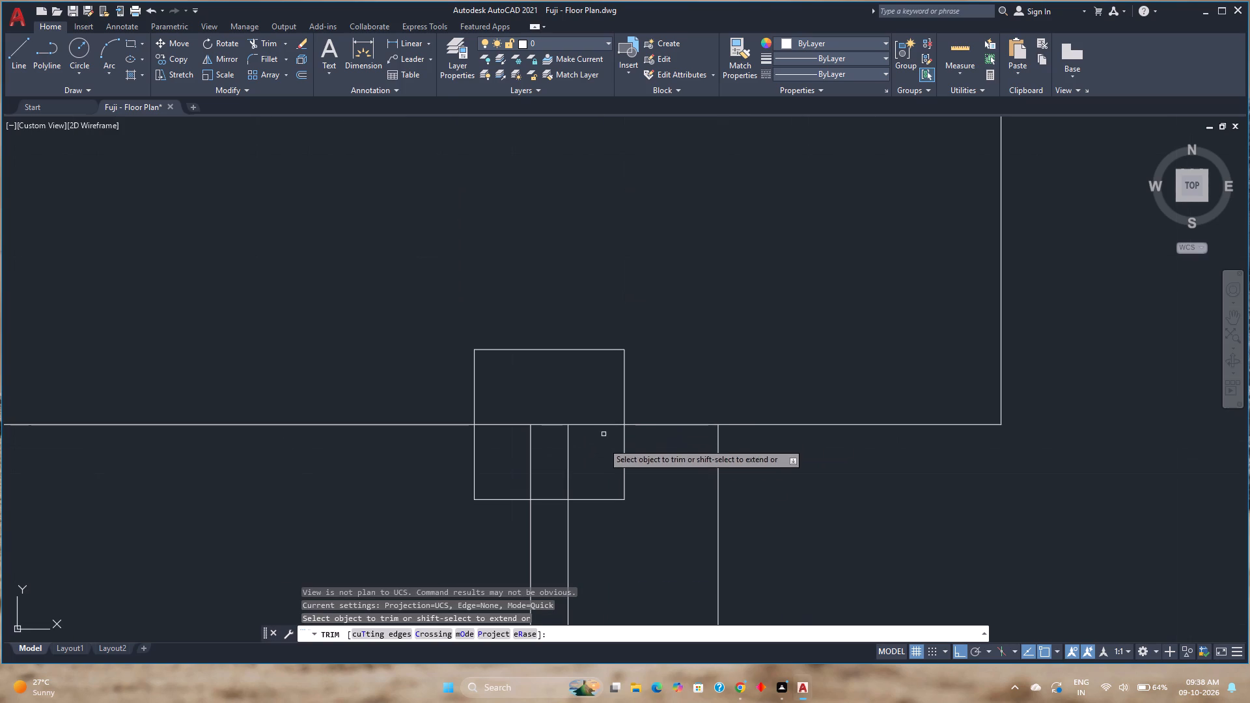
{"action": "left_click", "coordinate": [598, 460]}
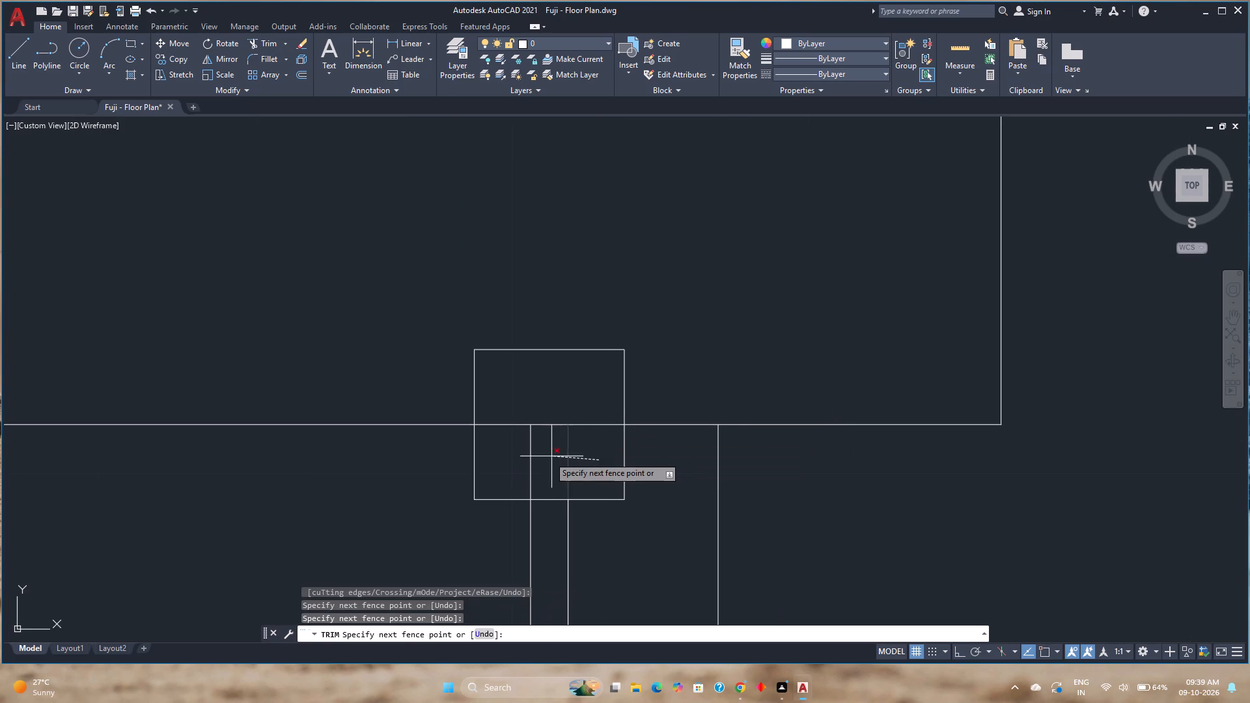
{"action": "left_click", "coordinate": [521, 459]}
{"action": "left_click", "coordinate": [648, 387]}
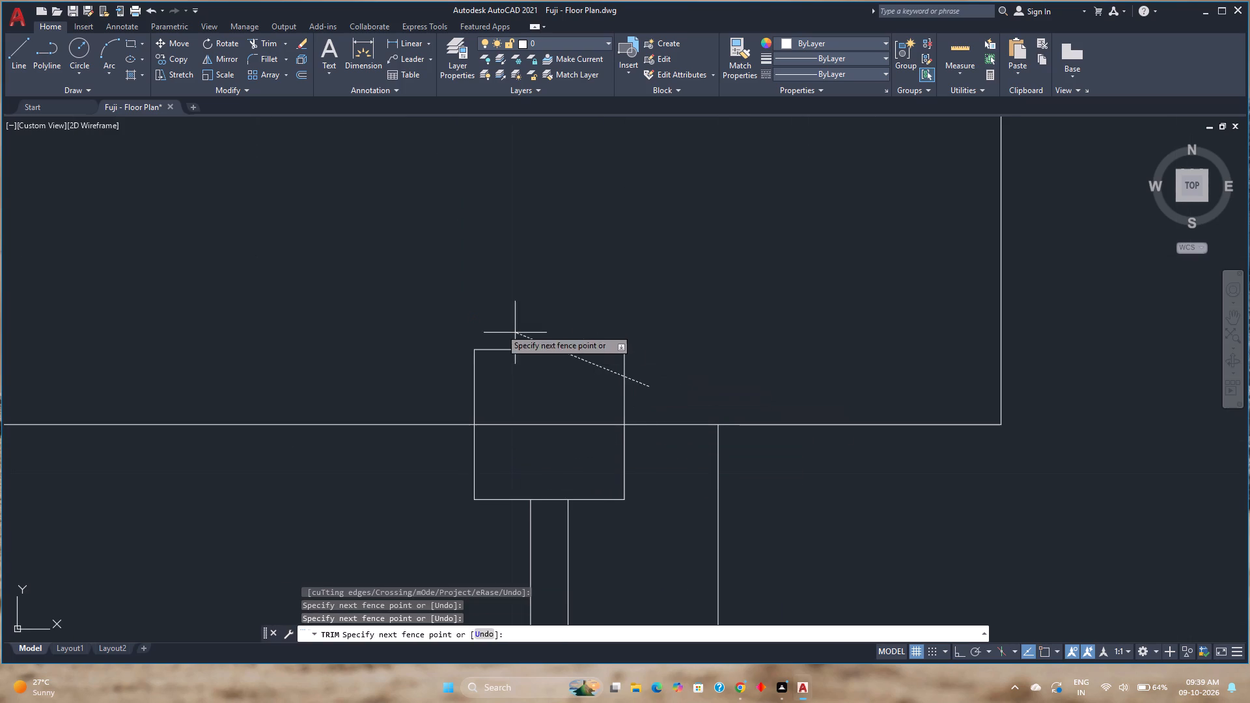
{"action": "left_click", "coordinate": [443, 319]}
{"action": "left_click", "coordinate": [428, 363]}
{"action": "left_click", "coordinate": [523, 376]}
{"action": "scroll", "coordinate": [523, 376], "scroll_direction": "down", "scroll_amount": 1}
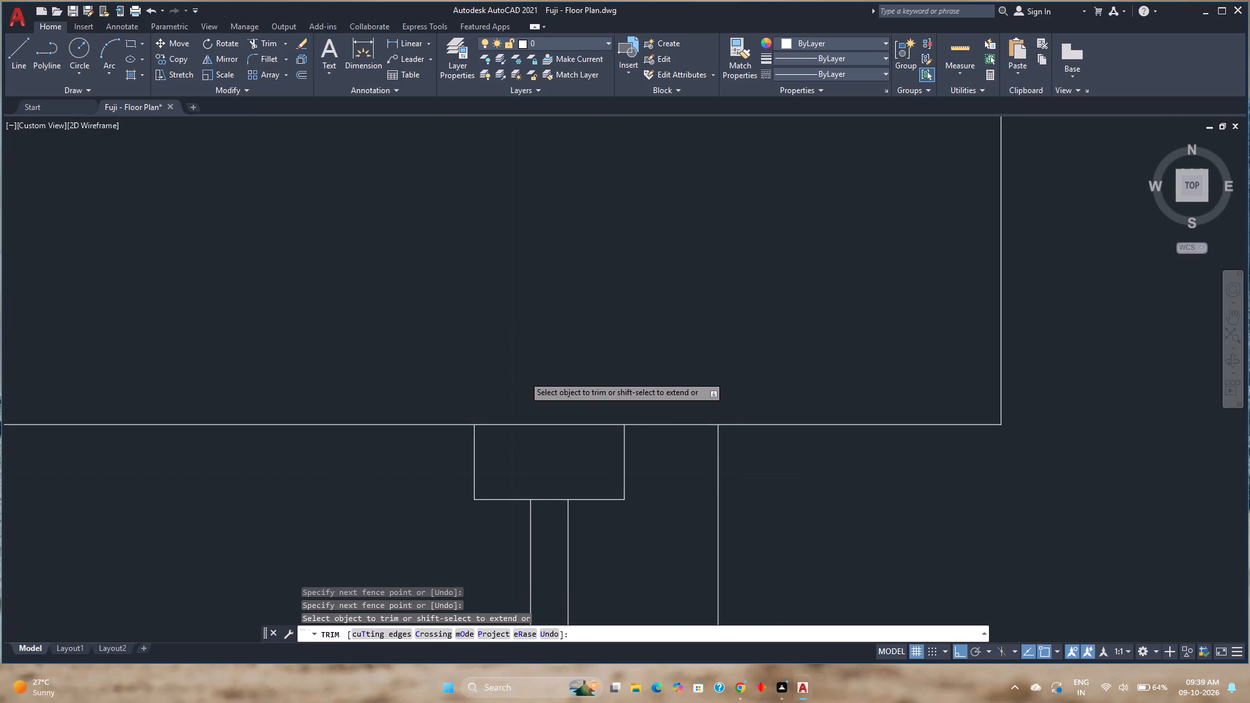
{"action": "scroll", "coordinate": [523, 376], "scroll_direction": "down", "scroll_amount": 1}
{"action": "key", "text": "Escape"}
Copy the short paired lines below the east rectangle up to the bottom edge of the wall-corner square.
{"action": "left_click", "coordinate": [558, 460]}
{"action": "left_click", "coordinate": [486, 456]}
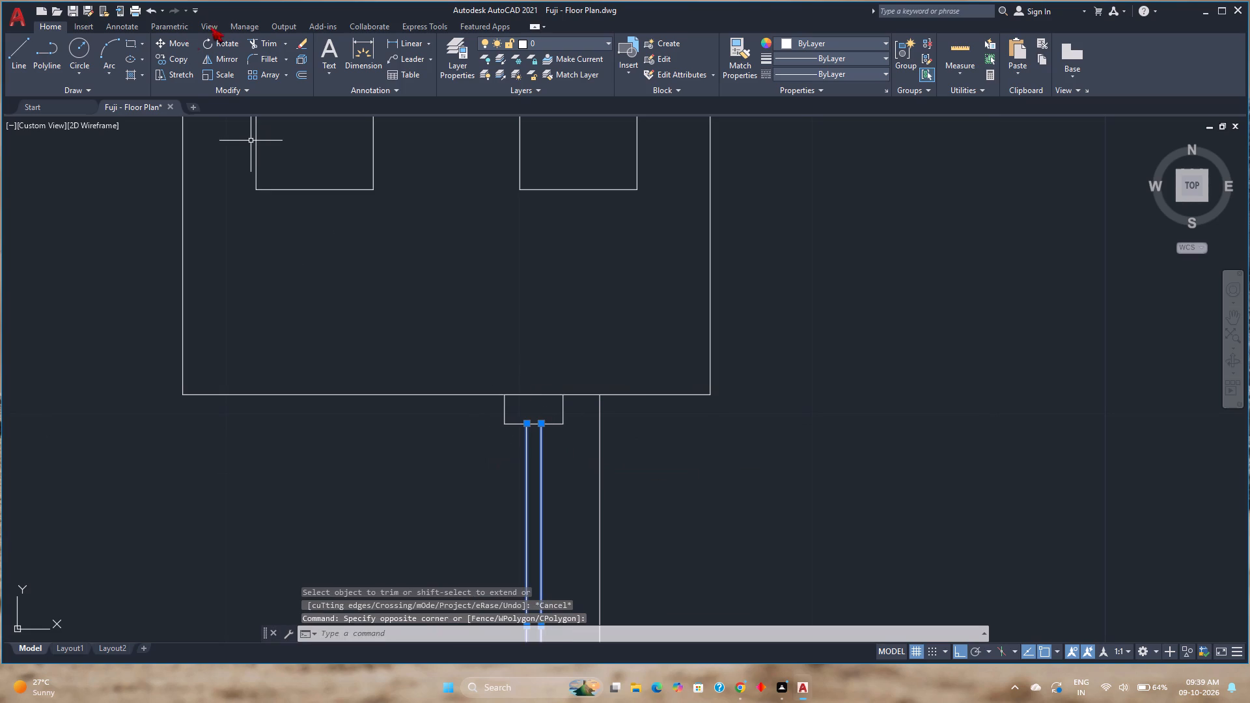
{"action": "left_click", "coordinate": [169, 56]}
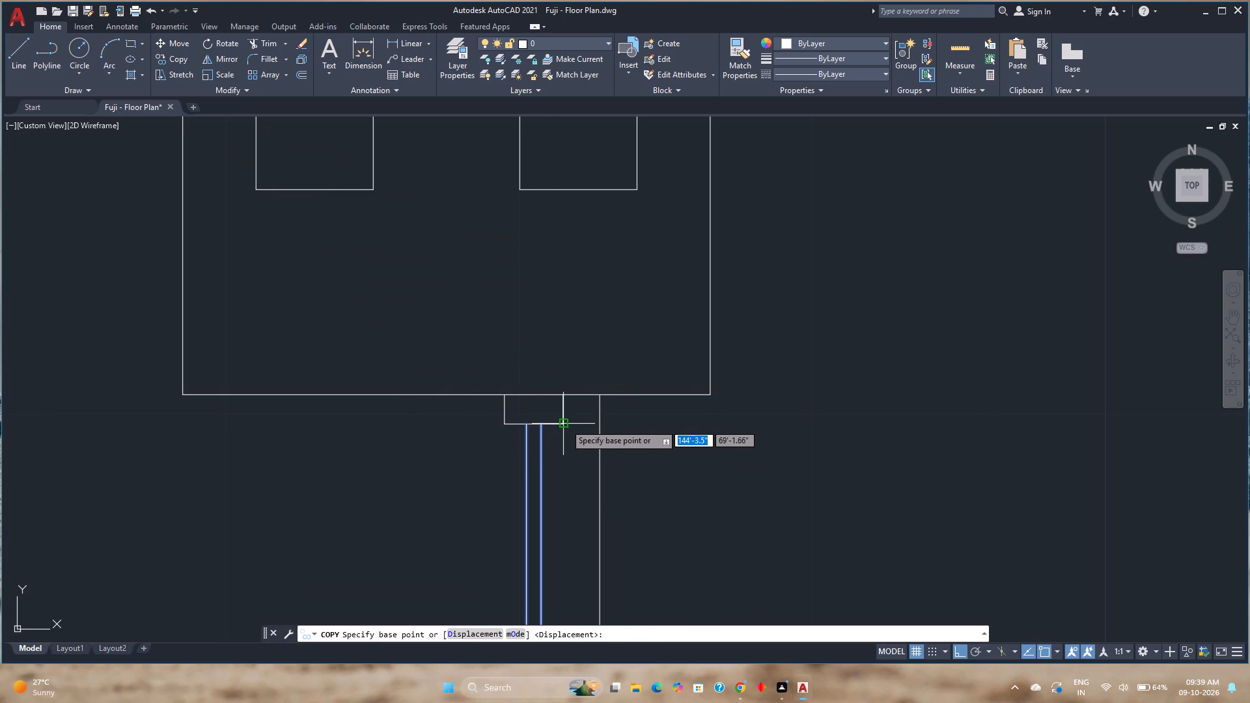
{"action": "left_click", "coordinate": [565, 424]}
{"action": "scroll", "coordinate": [592, 345], "scroll_direction": "down", "scroll_amount": 4}
{"action": "middle_click_drag", "start_coordinate": [594, 345], "coordinate": [545, 467]}
{"action": "scroll", "coordinate": [551, 404], "scroll_direction": "down", "scroll_amount": 2}
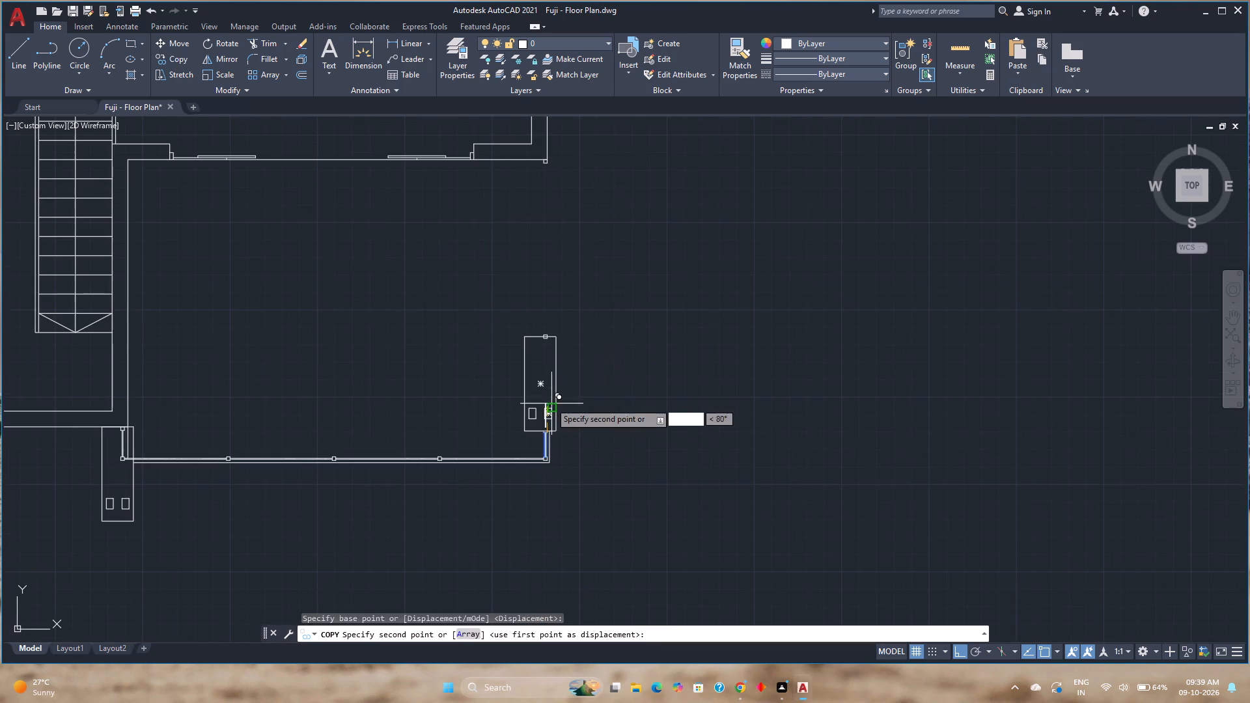
{"action": "scroll", "coordinate": [547, 171], "scroll_direction": "up", "scroll_amount": 5}
{"action": "left_click", "coordinate": [549, 134]}
{"action": "key", "text": "Escape"}
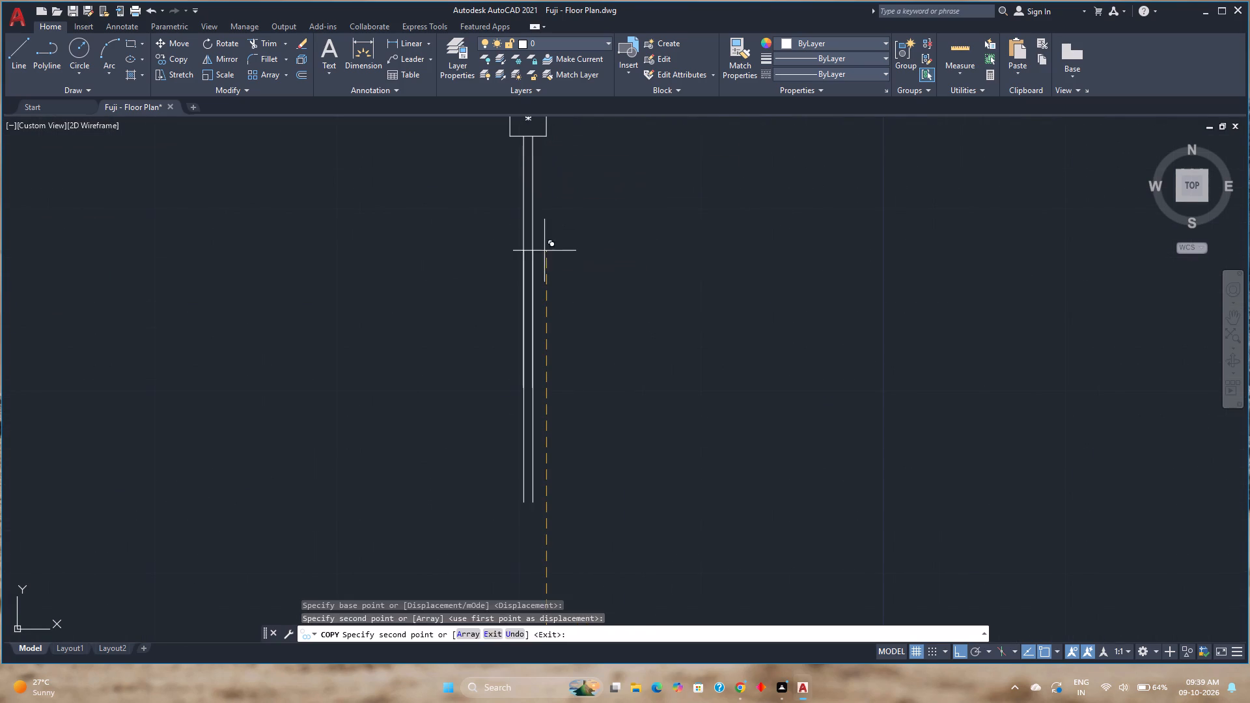
Extend the copied paired lines below the wall-corner square down to the square on the east rectangle's top edge.
{"action": "scroll", "coordinate": [525, 292], "scroll_direction": "down", "scroll_amount": 3}
{"action": "key", "text": "e"}
{"action": "key", "text": "x"}
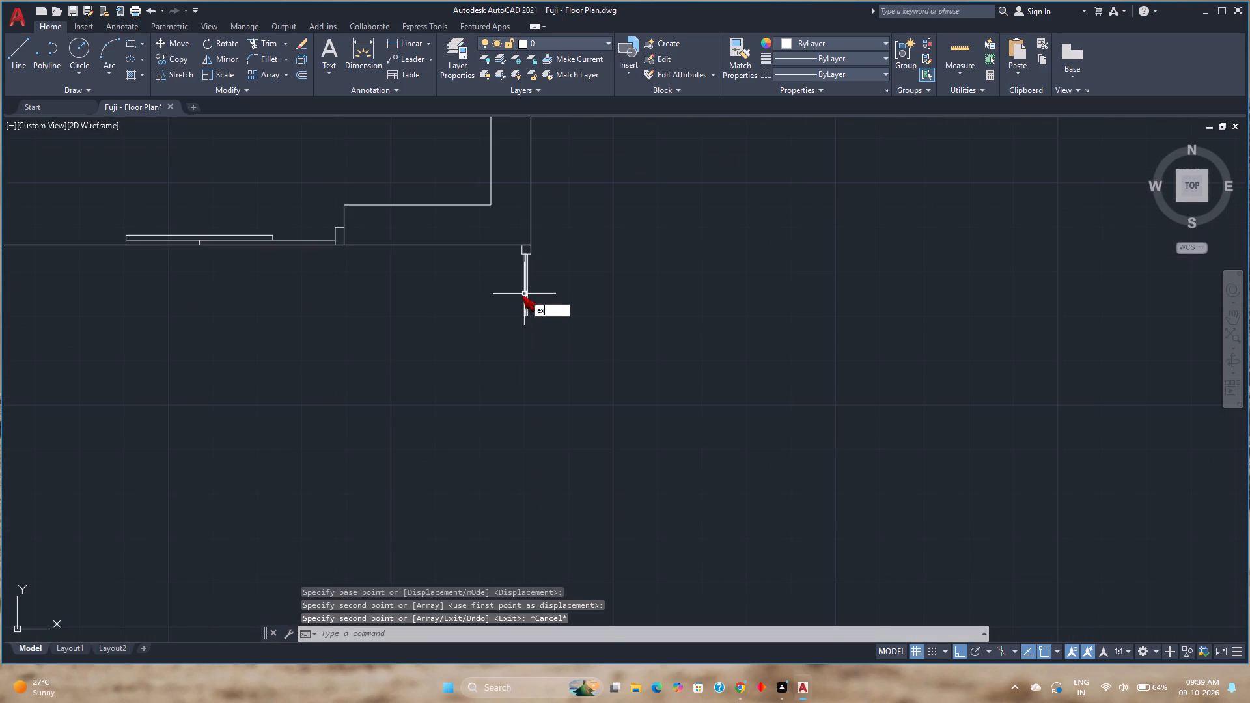
{"action": "key", "text": "Return"}
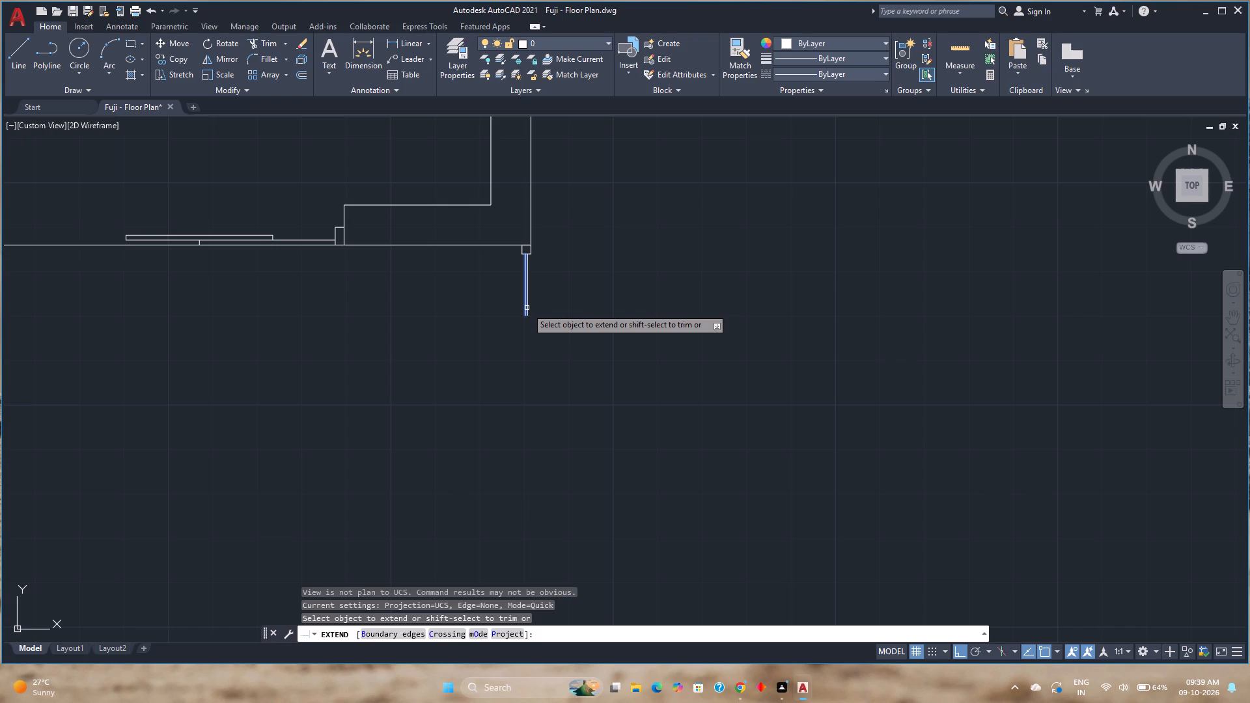
{"action": "left_click", "coordinate": [527, 308]}
{"action": "scroll", "coordinate": [527, 308], "scroll_direction": "up", "scroll_amount": 2}
{"action": "left_click", "coordinate": [526, 309]}
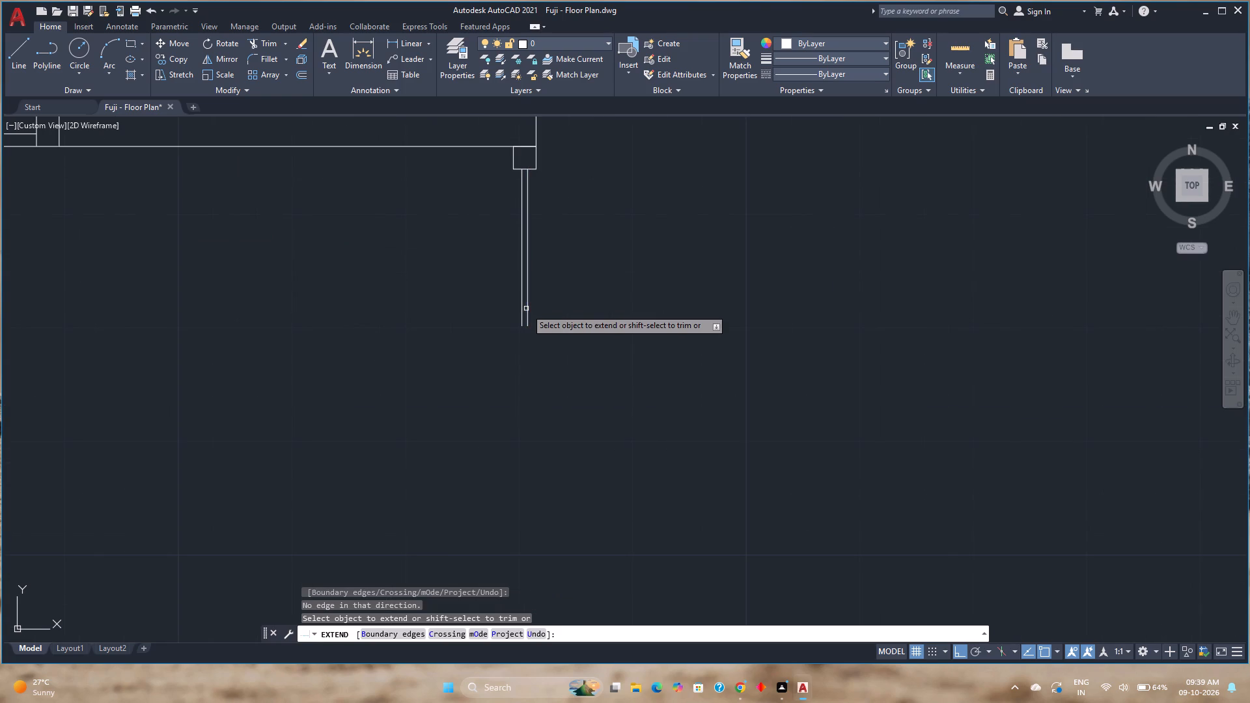
{"action": "scroll", "coordinate": [526, 309], "scroll_direction": "down", "scroll_amount": 5}
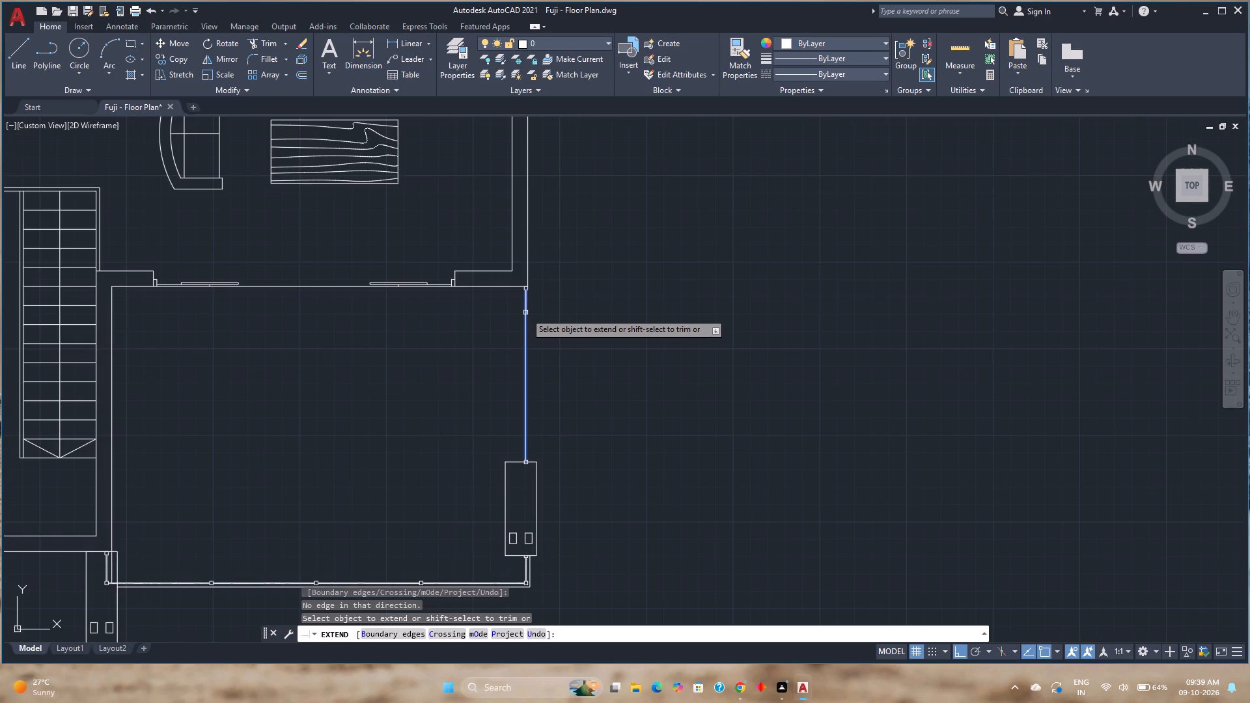
{"action": "left_click", "coordinate": [525, 312]}
{"action": "scroll", "coordinate": [525, 304], "scroll_direction": "up", "scroll_amount": 3}
{"action": "scroll", "coordinate": [525, 307], "scroll_direction": "down", "scroll_amount": 2}
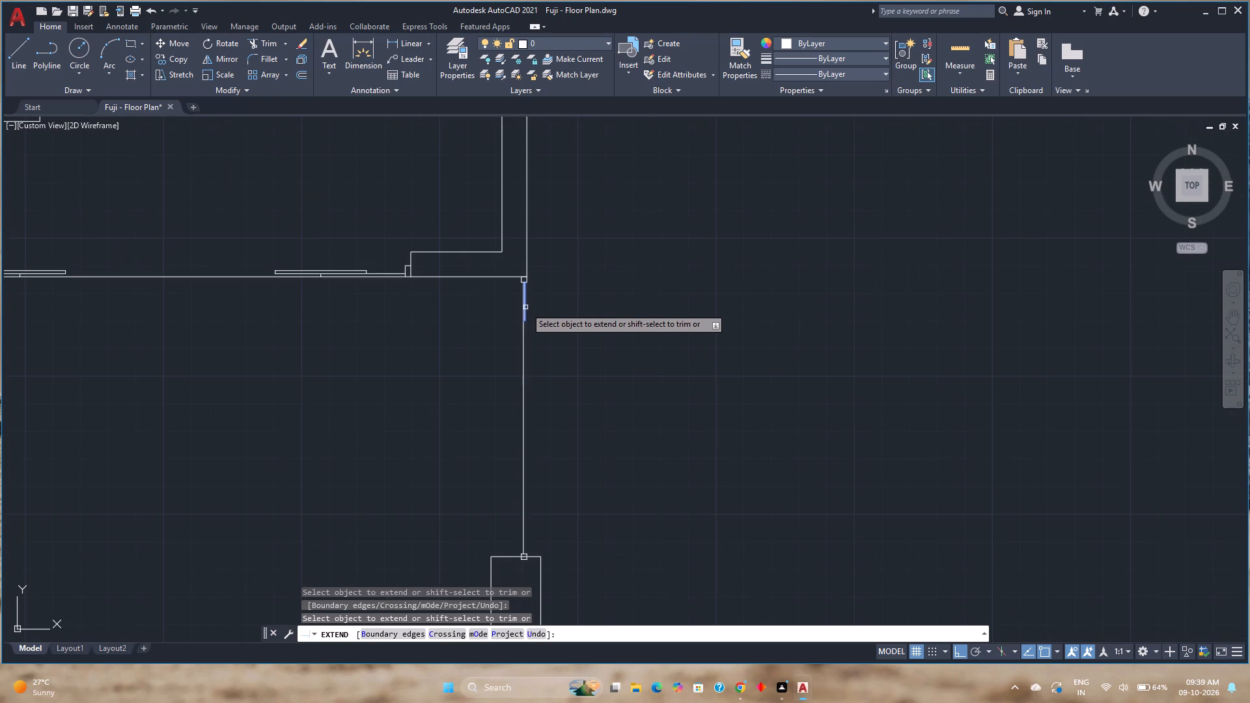
{"action": "left_click", "coordinate": [525, 307]}
{"action": "key", "text": "Escape"}
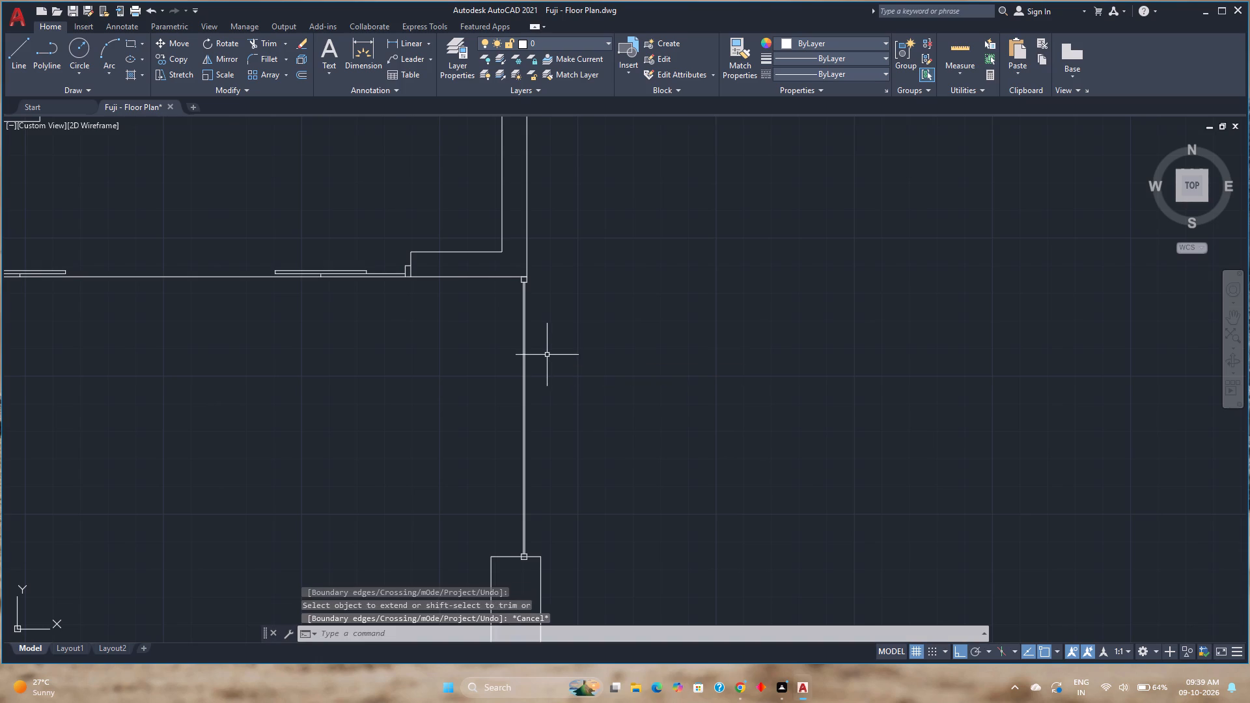
Trim the part of the top-edge square that lies inside the east rectangle.
{"action": "scroll", "coordinate": [551, 359], "scroll_direction": "down", "scroll_amount": 1}
{"action": "middle_click_drag", "start_coordinate": [551, 359], "coordinate": [610, 236]}
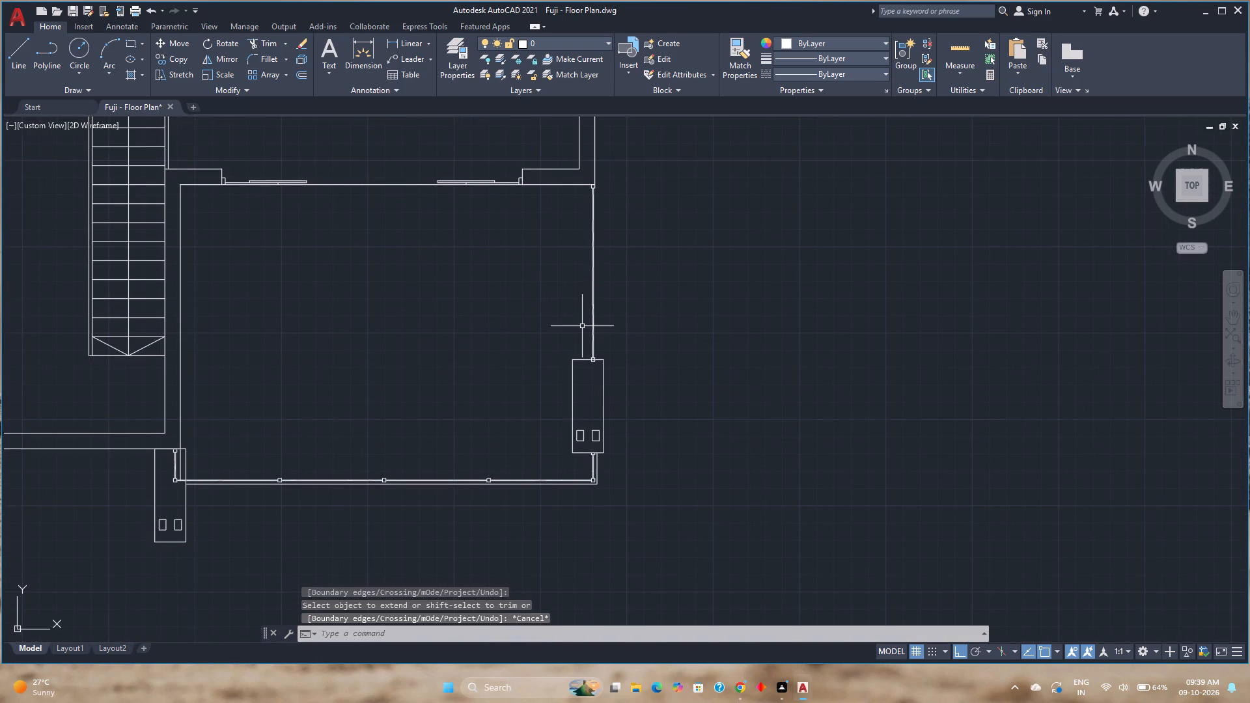
{"action": "scroll", "coordinate": [594, 361], "scroll_direction": "up", "scroll_amount": 3}
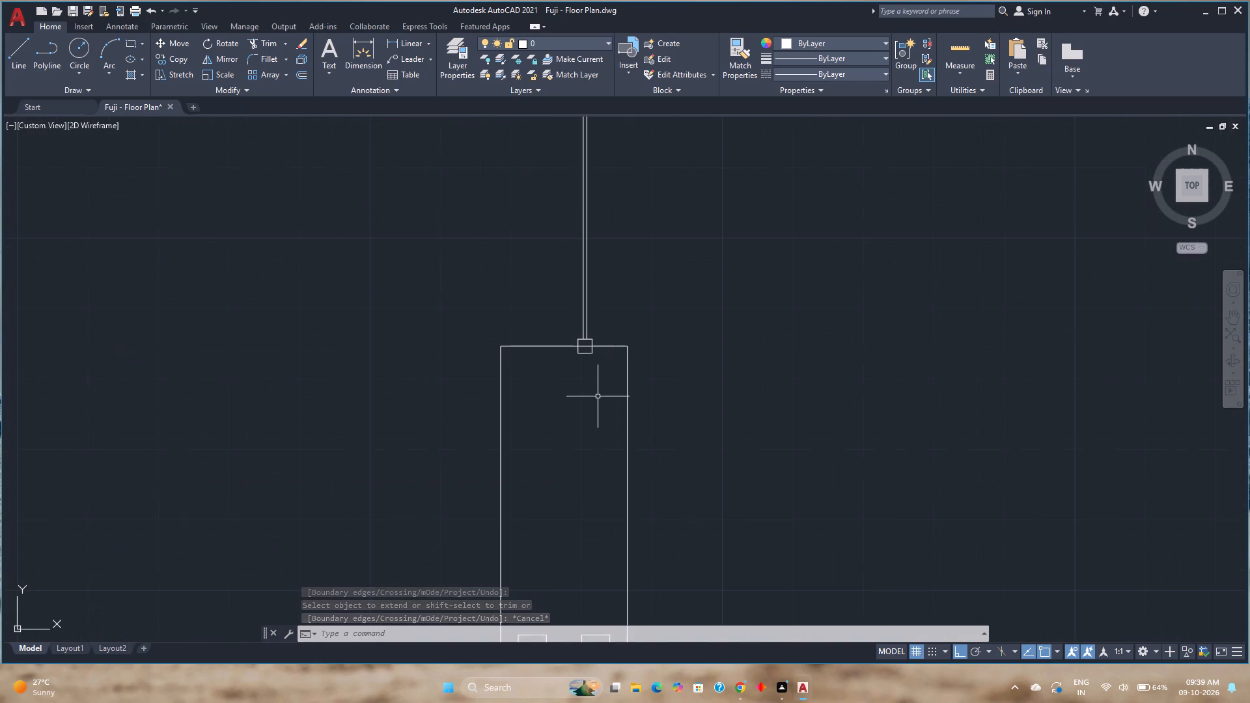
{"action": "key", "text": "t"}
{"action": "key", "text": "r"}
{"action": "key", "text": "Return"}
{"action": "scroll", "coordinate": [590, 369], "scroll_direction": "up", "scroll_amount": 2}
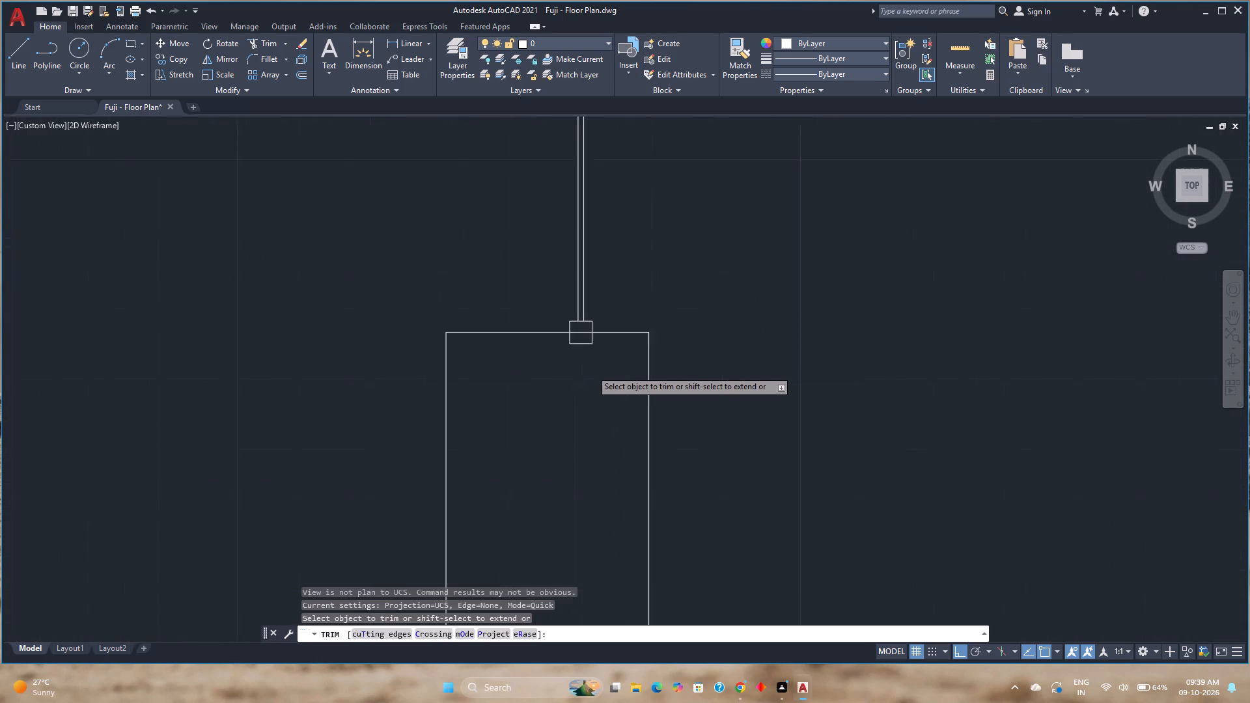
{"action": "left_click", "coordinate": [586, 325]}
{"action": "left_click", "coordinate": [576, 341]}
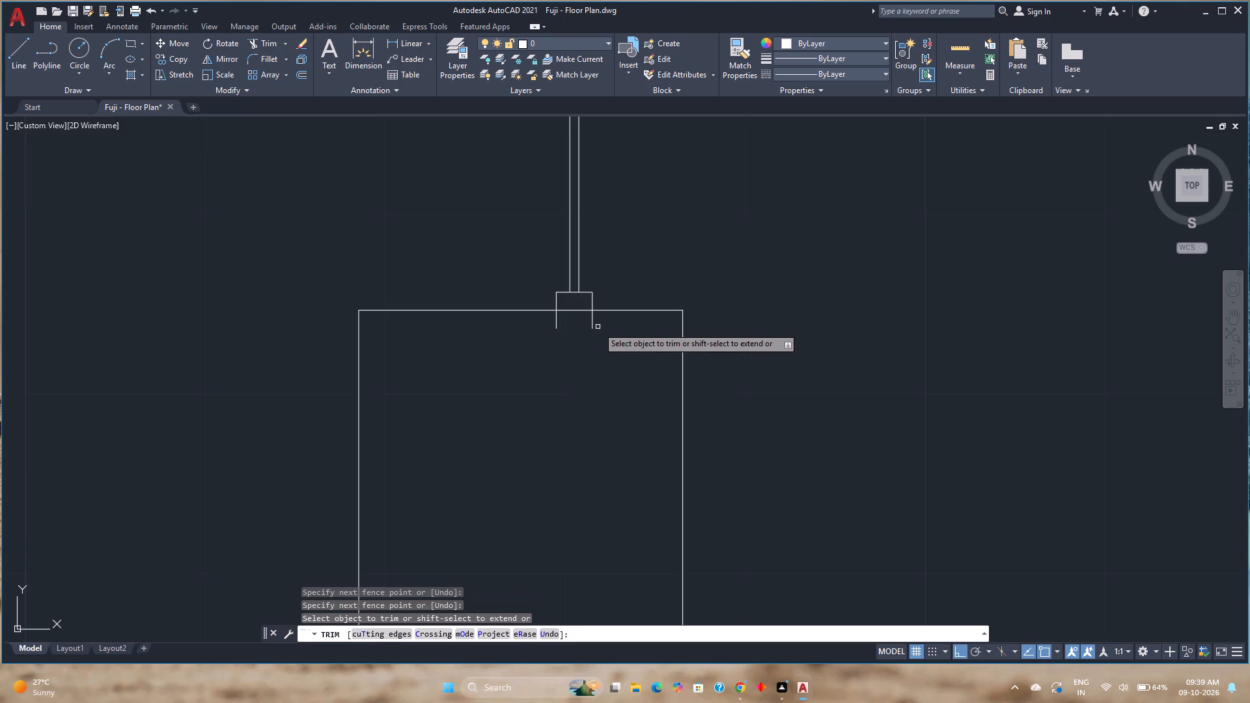
{"action": "left_click", "coordinate": [600, 324]}
{"action": "left_click", "coordinate": [552, 322]}
{"action": "scroll", "coordinate": [552, 322], "scroll_direction": "down", "scroll_amount": 4}
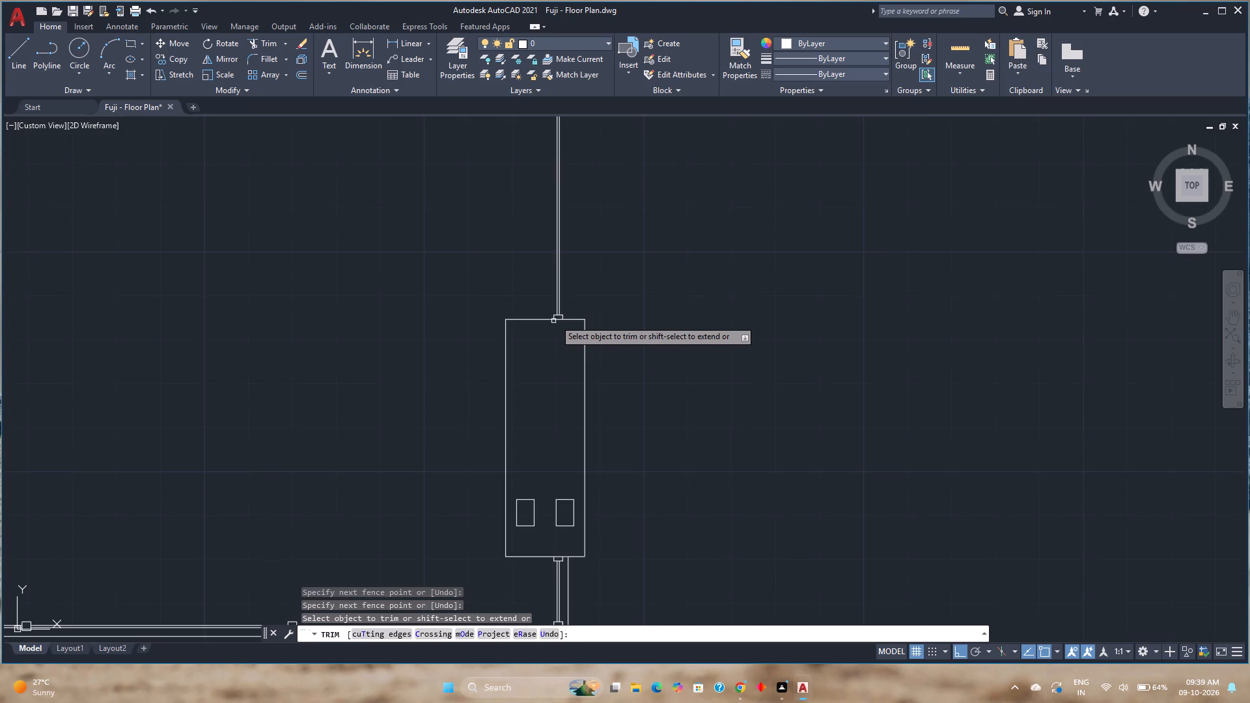
{"action": "scroll", "coordinate": [575, 269], "scroll_direction": "down", "scroll_amount": 1}
{"action": "middle_click_drag", "start_coordinate": [575, 269], "coordinate": [556, 435]}
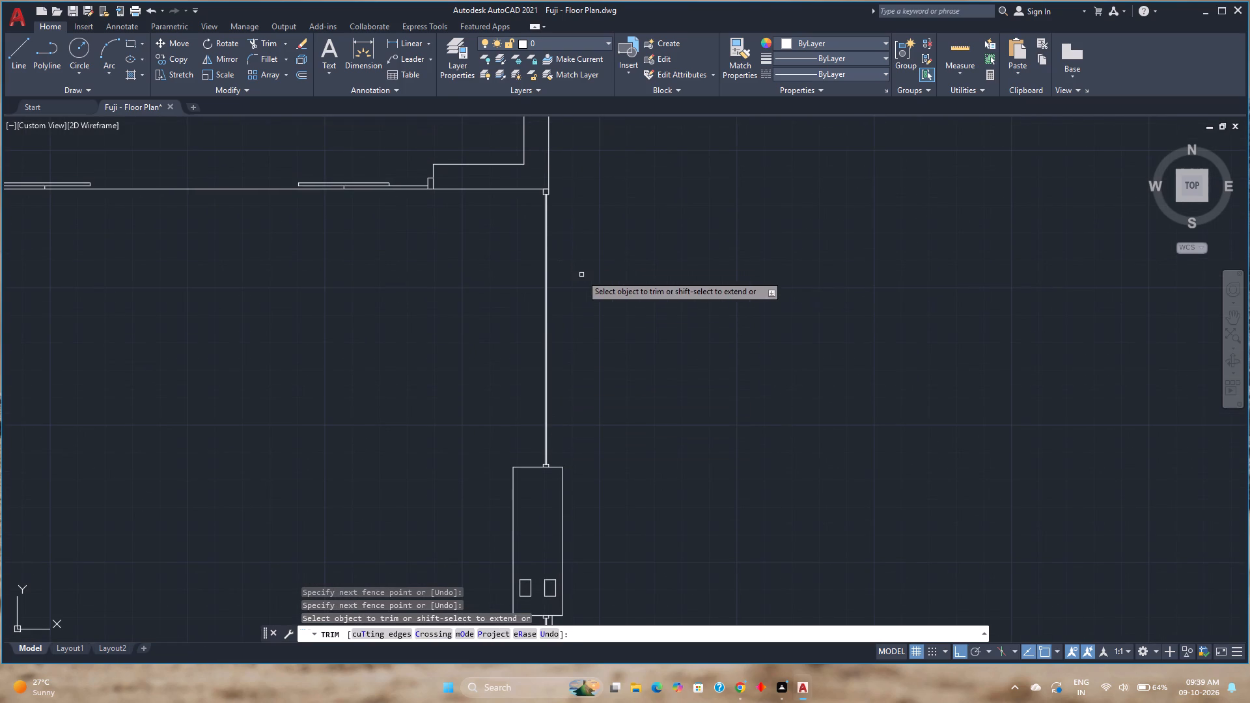
{"action": "key", "text": "Escape"}
{"action": "key", "text": "space"}
{"action": "key", "text": "Escape"}
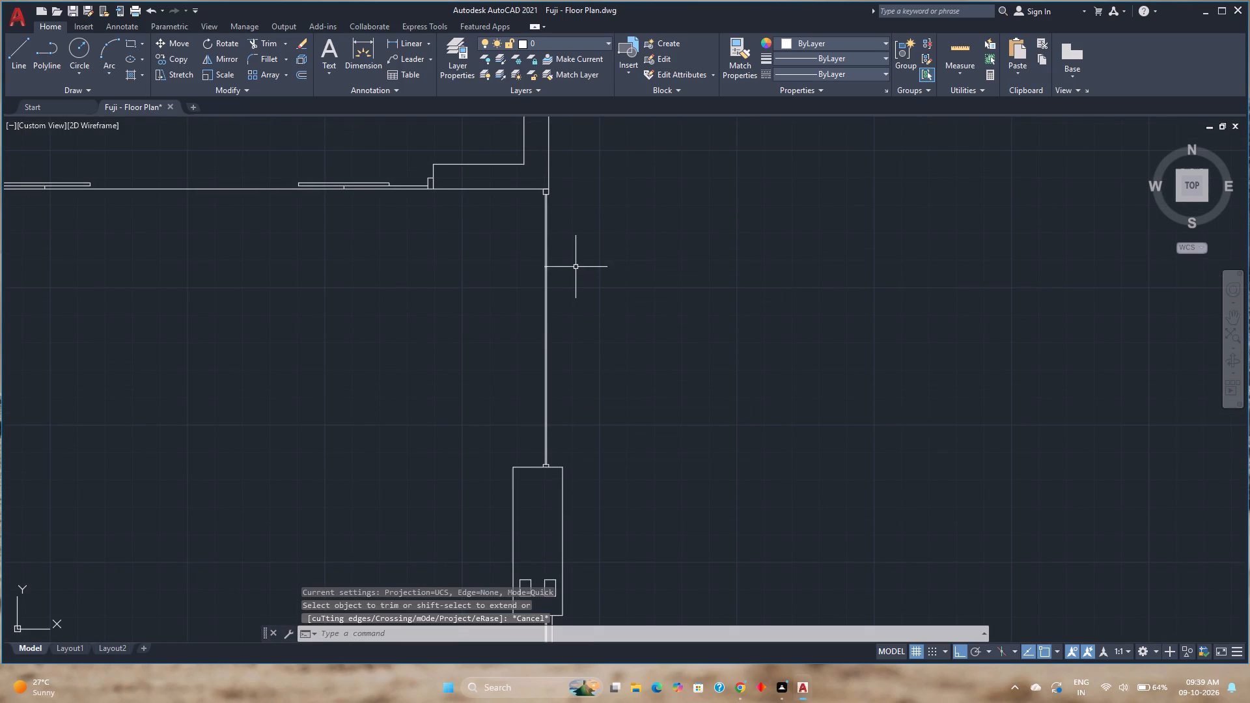
Offset the outer line of the east side's long paired lines 2" outward to the east.
{"action": "left_click", "coordinate": [306, 73]}
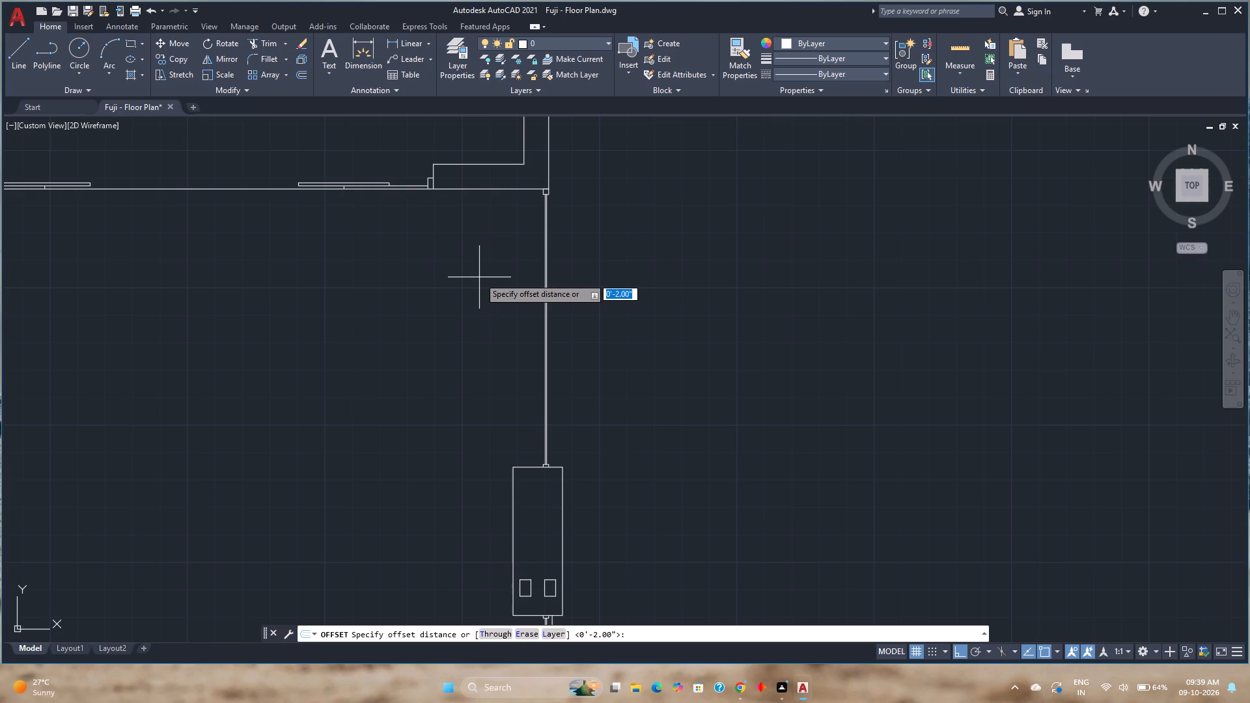
{"action": "key", "text": "2"}
{"action": "key", "text": "Return"}
{"action": "scroll", "coordinate": [534, 195], "scroll_direction": "up", "scroll_amount": 5}
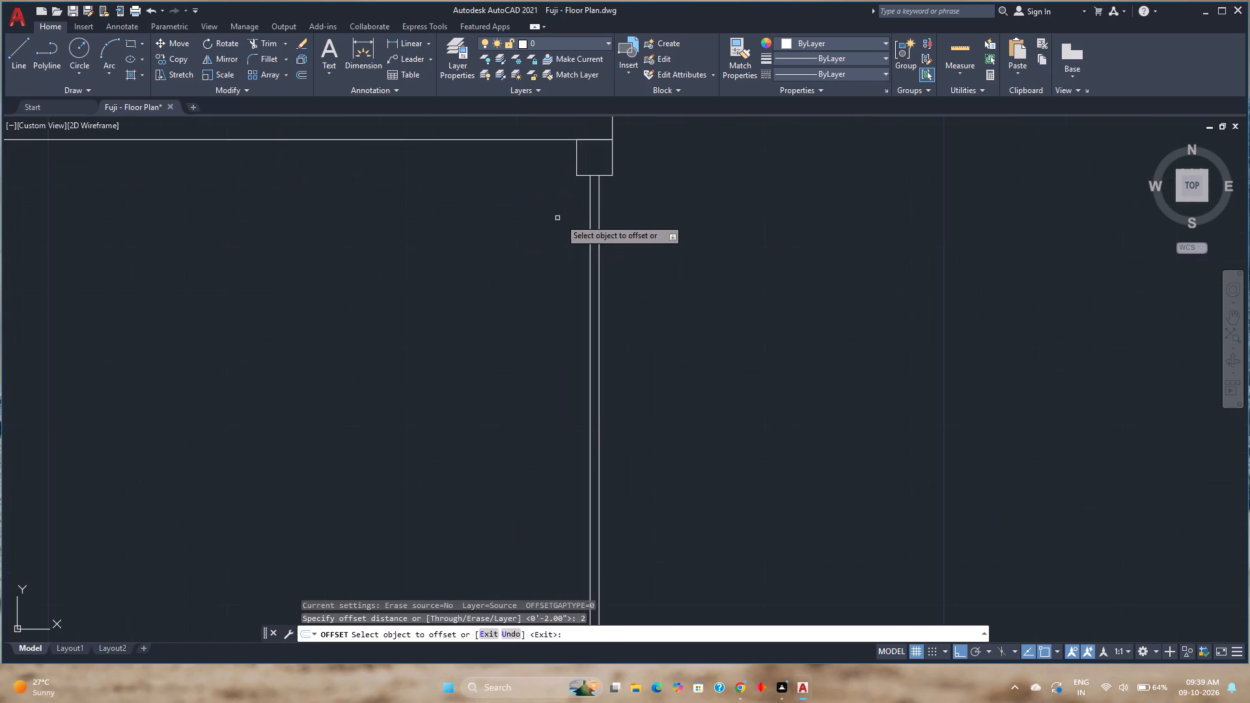
{"action": "left_click", "coordinate": [598, 227]}
{"action": "left_click", "coordinate": [709, 230]}
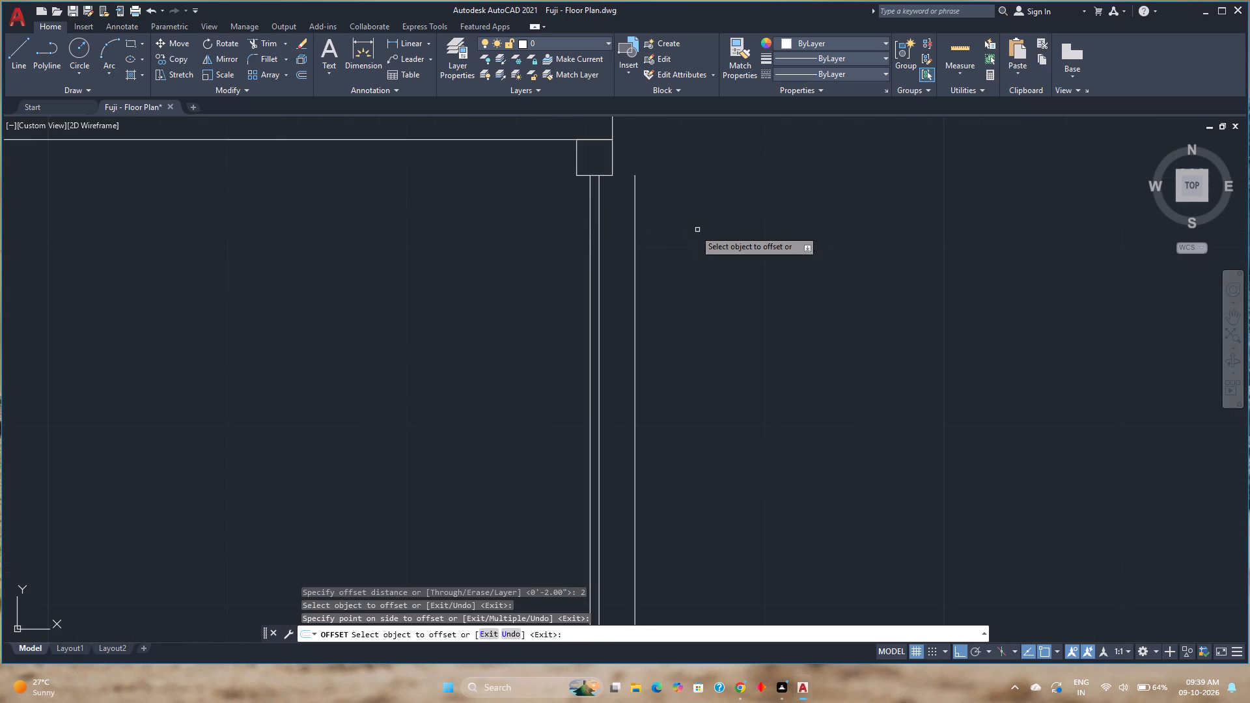
{"action": "key", "text": "Escape"}
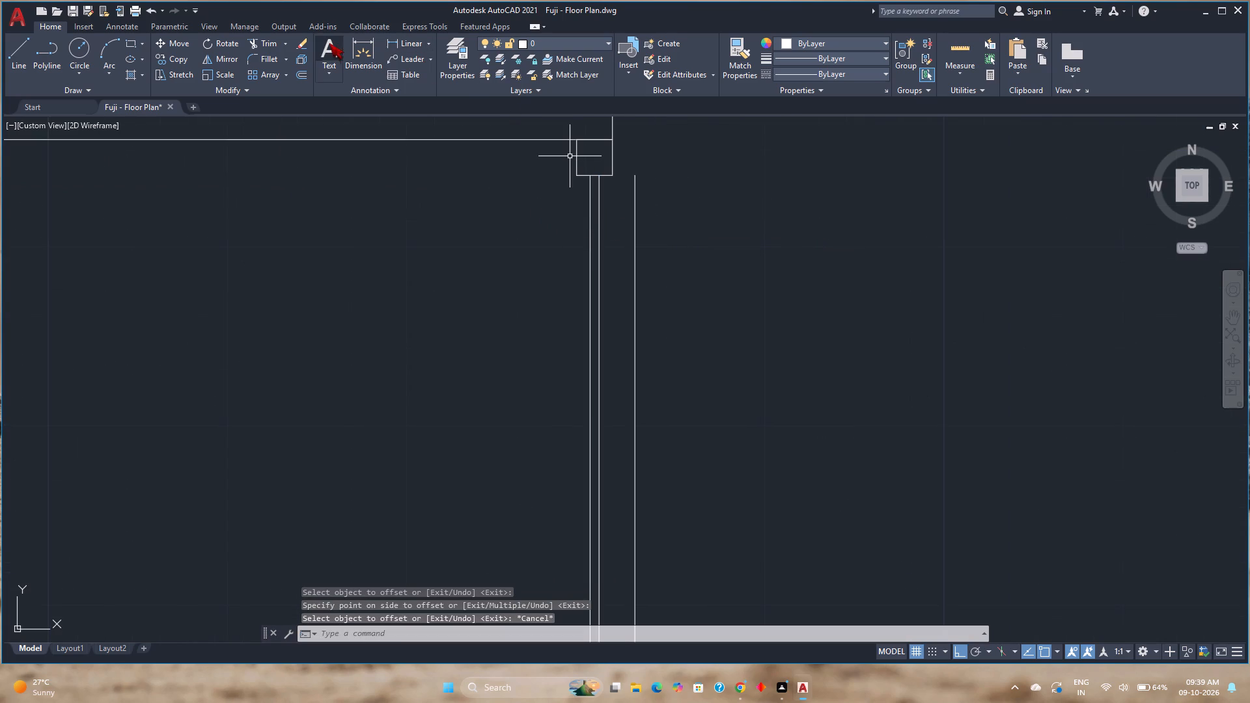
Fillet the horizontal house wall line with the outer offset line into a sharp corner beyond the wall-corner square.
{"action": "left_click", "coordinate": [260, 55]}
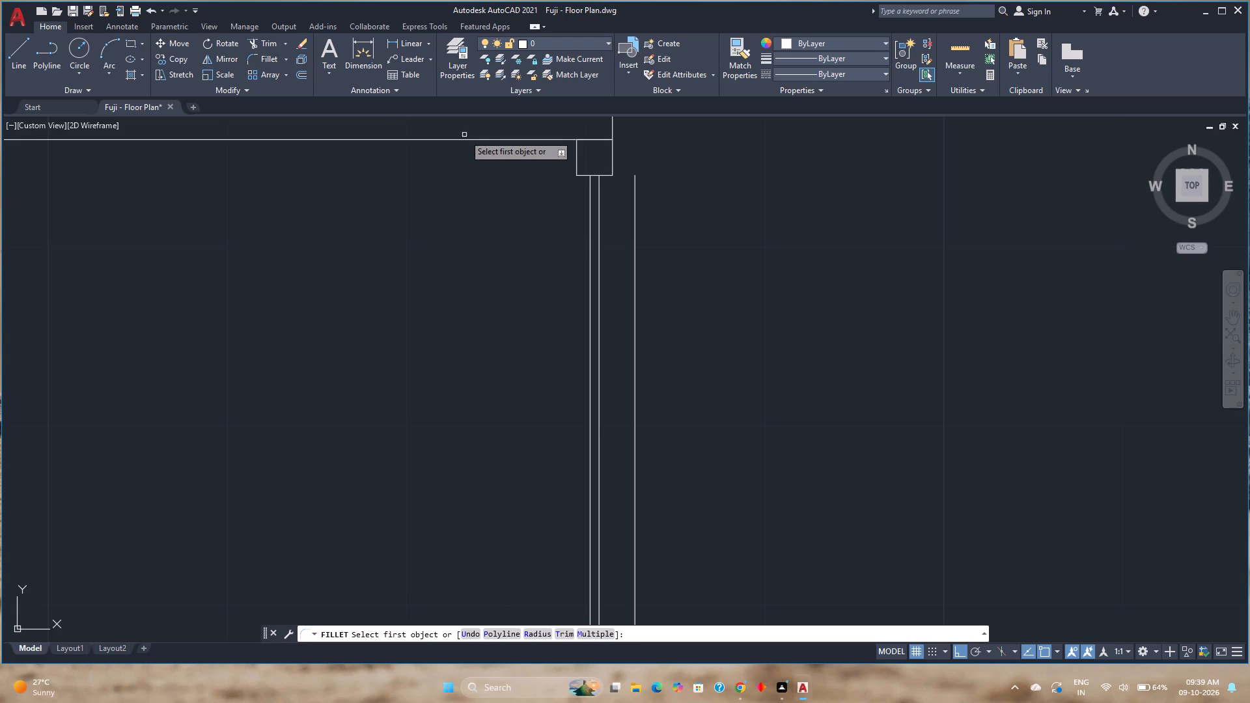
{"action": "left_click", "coordinate": [473, 138]}
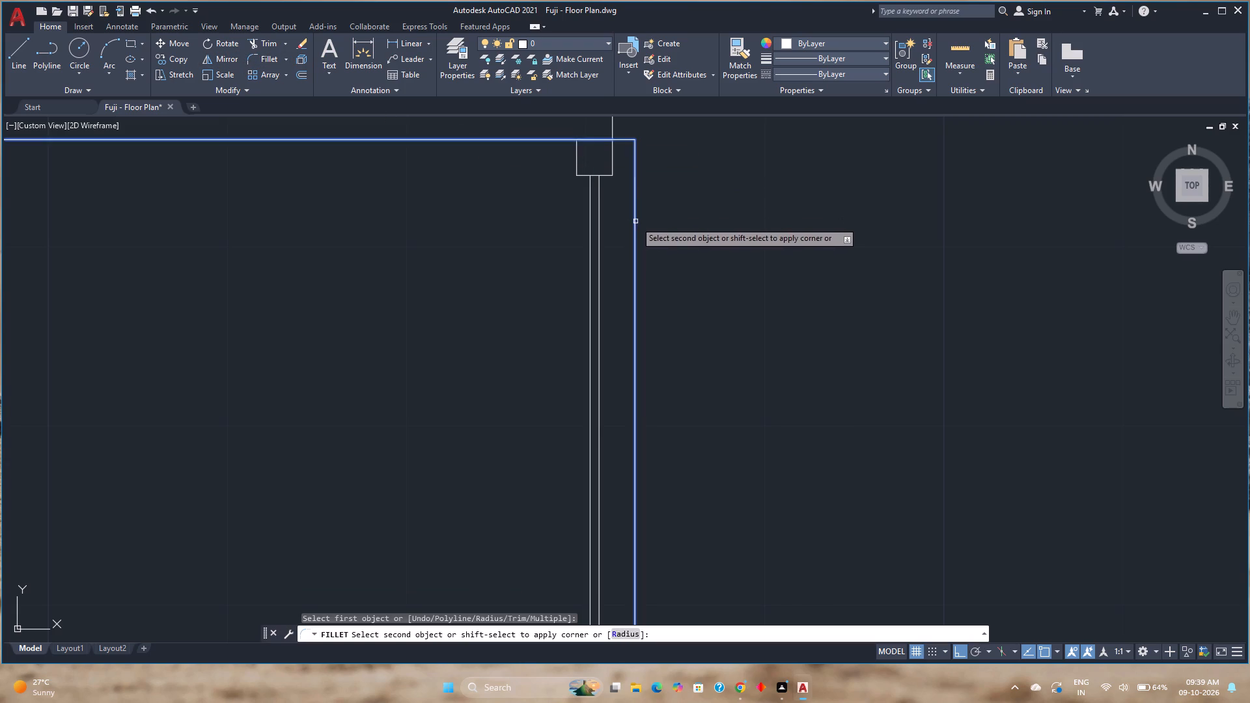
{"action": "left_click", "coordinate": [635, 221]}
Extend the outer offset line down to the top edge of the east rectangle.
{"action": "scroll", "coordinate": [635, 214], "scroll_direction": "down", "scroll_amount": 8}
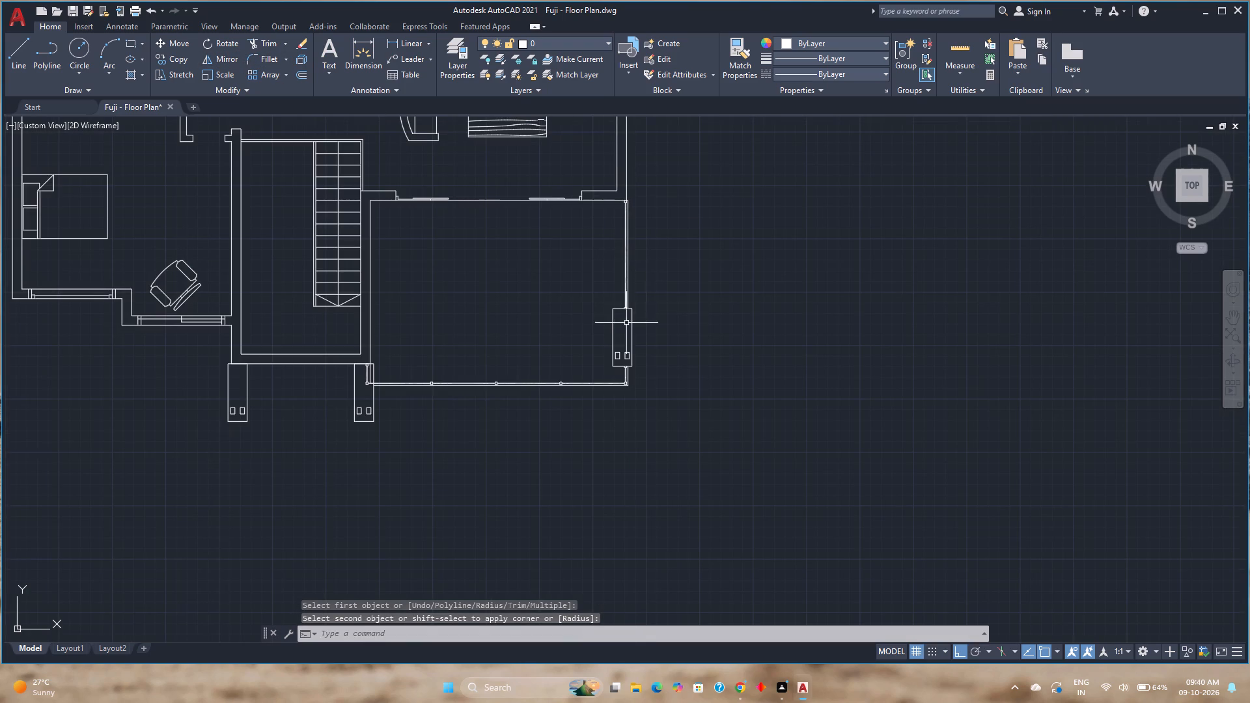
{"action": "scroll", "coordinate": [629, 315], "scroll_direction": "up", "scroll_amount": 3}
{"action": "key", "text": "Escape"}
{"action": "scroll", "coordinate": [628, 286], "scroll_direction": "up", "scroll_amount": 4}
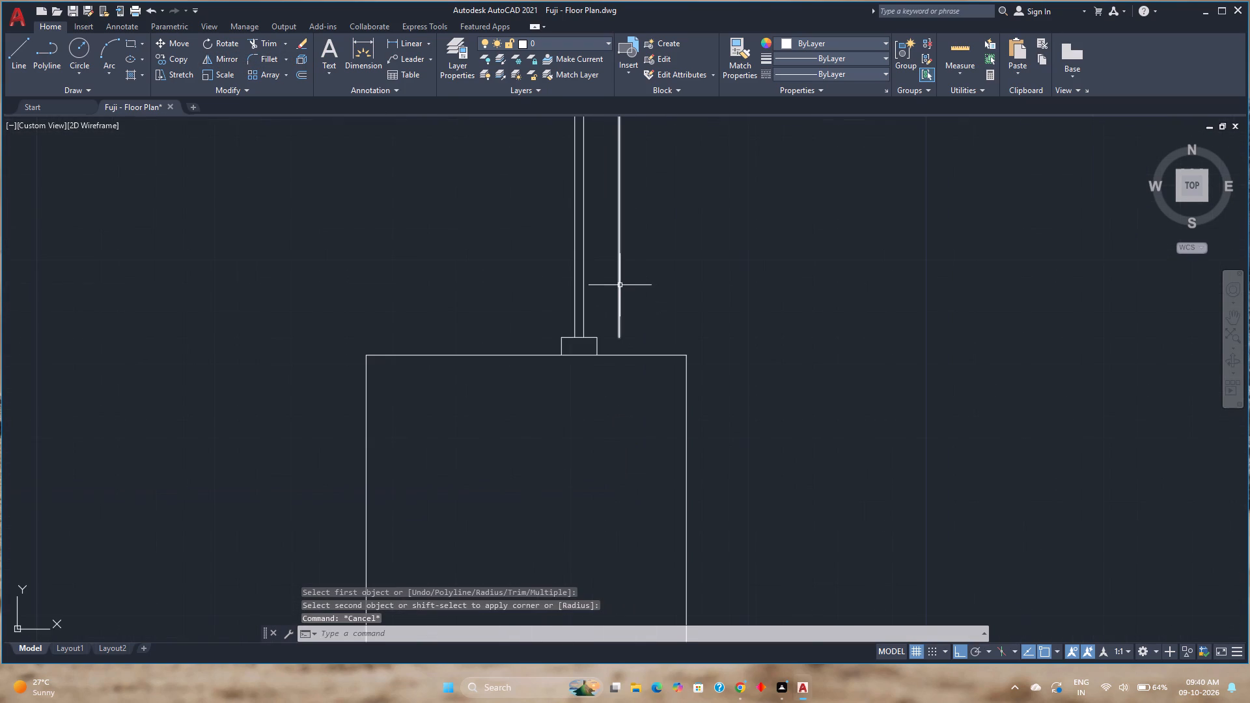
{"action": "type", "text": "ex"}
{"action": "key", "text": "Return"}
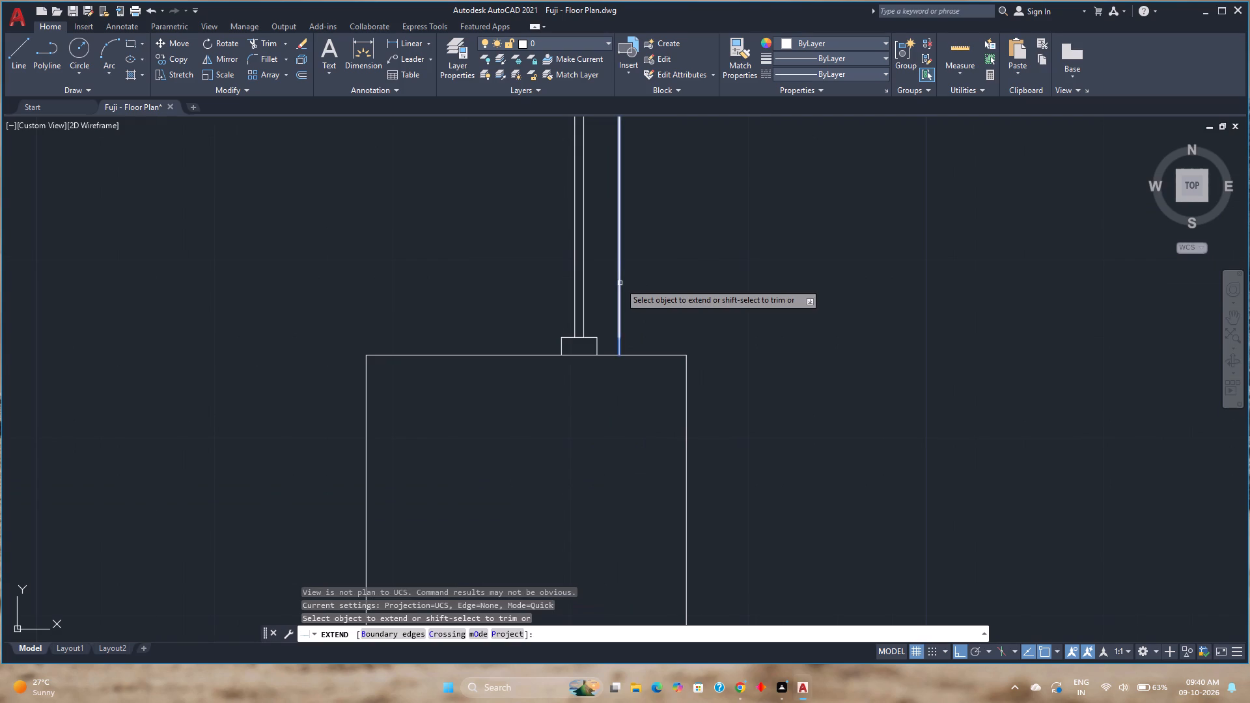
{"action": "left_click", "coordinate": [620, 283]}
{"action": "key", "text": "Escape"}
Save the drawing.
{"action": "scroll", "coordinate": [620, 283], "scroll_direction": "down", "scroll_amount": 5}
{"action": "middle_click_drag", "start_coordinate": [617, 212], "coordinate": [618, 296]}
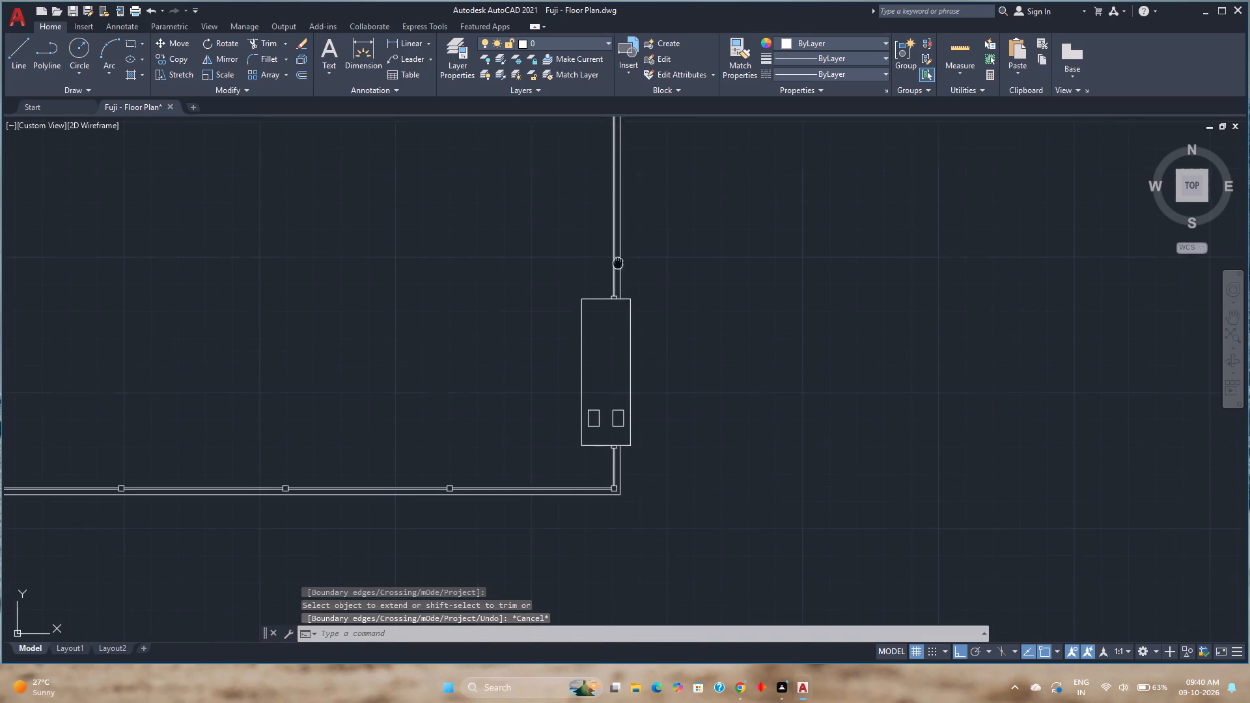
{"action": "middle_click_drag", "start_coordinate": [618, 296], "coordinate": [592, 432]}
{"action": "scroll", "coordinate": [574, 322], "scroll_direction": "down", "scroll_amount": 1}
{"action": "middle_click_drag", "start_coordinate": [574, 322], "coordinate": [658, 243]}
{"action": "scroll", "coordinate": [664, 238], "scroll_direction": "down", "scroll_amount": 1}
{"action": "middle_click_drag", "start_coordinate": [608, 335], "coordinate": [790, 378]}
{"action": "key", "text": "ctrl+s"}
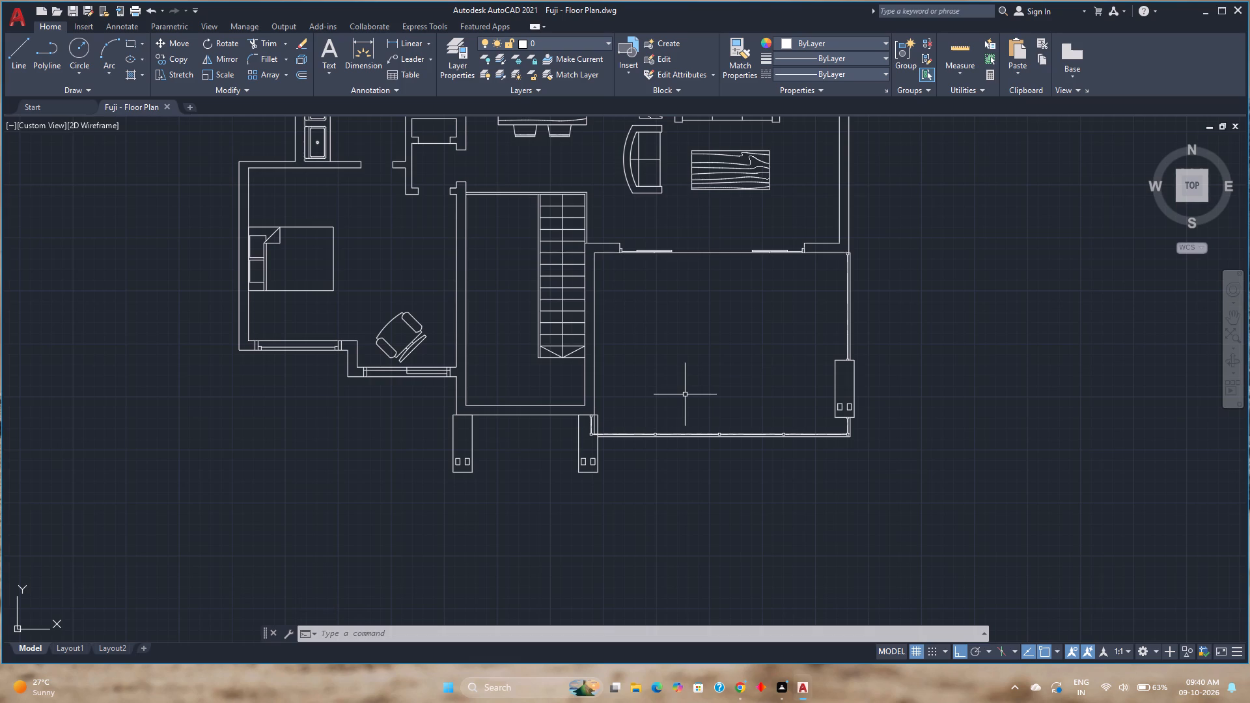
Offset the horizontal line inside the double-door closet 4" southward, away from the doors.
{"action": "scroll", "coordinate": [685, 394], "scroll_direction": "down", "scroll_amount": 1}
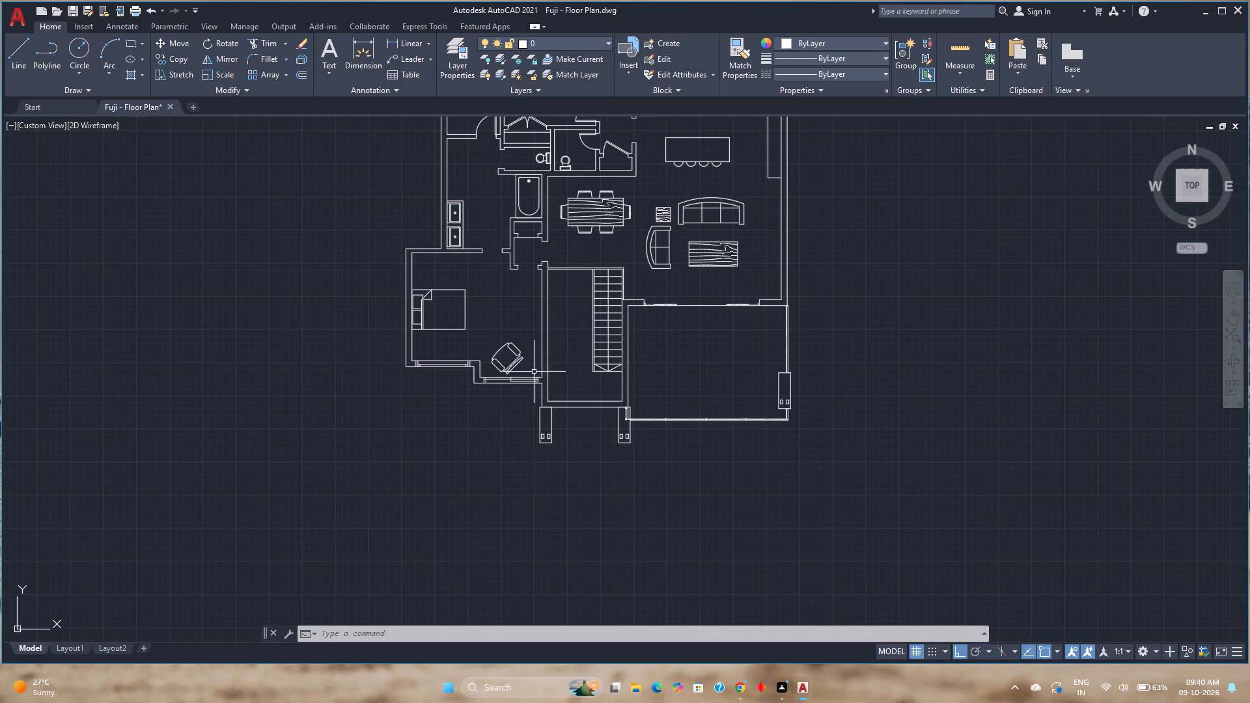
{"action": "scroll", "coordinate": [656, 356], "scroll_direction": "down", "scroll_amount": 1}
{"action": "middle_click_drag", "start_coordinate": [659, 356], "coordinate": [615, 385]}
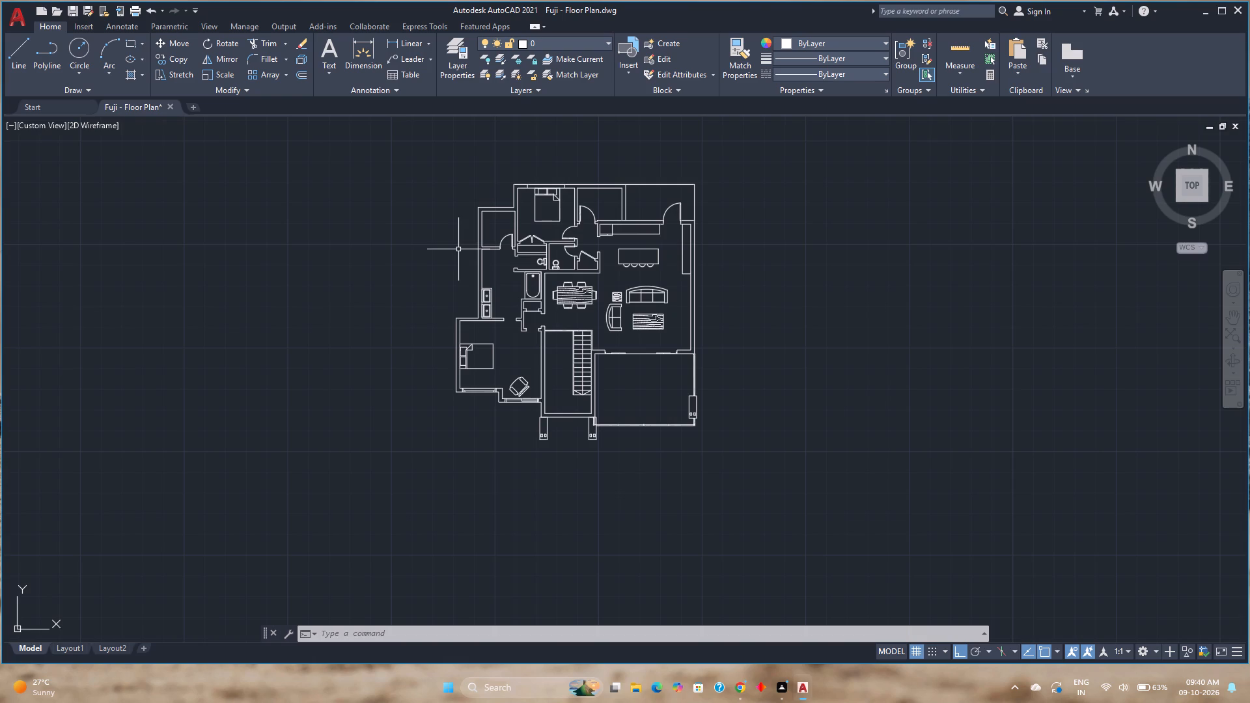
{"action": "scroll", "coordinate": [499, 230], "scroll_direction": "up", "scroll_amount": 3}
{"action": "scroll", "coordinate": [639, 290], "scroll_direction": "up", "scroll_amount": 1}
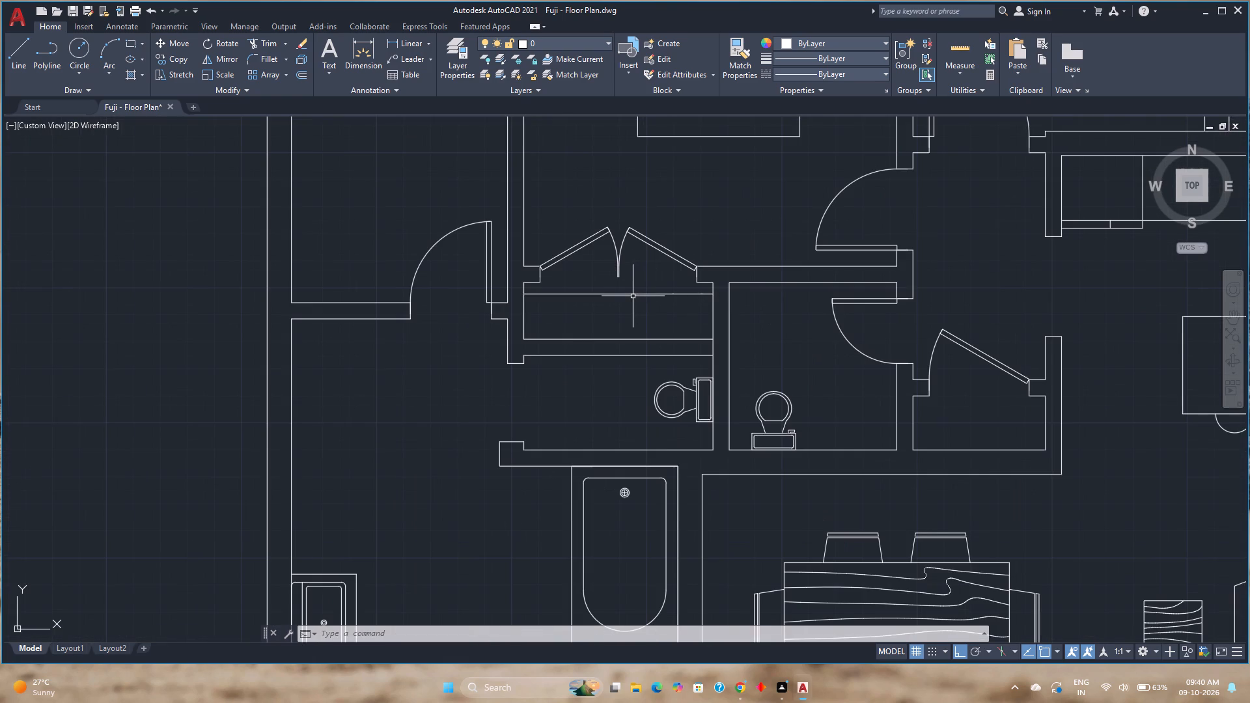
{"action": "left_click", "coordinate": [631, 293]}
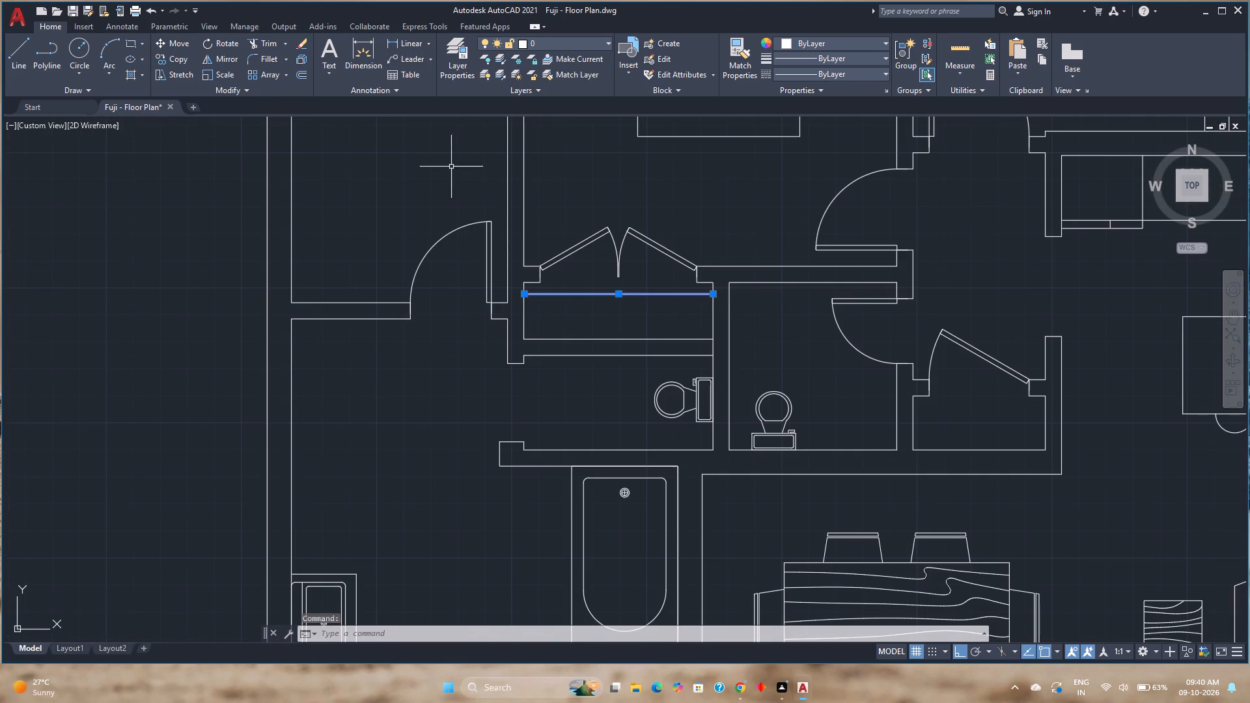
{"action": "left_click", "coordinate": [299, 70]}
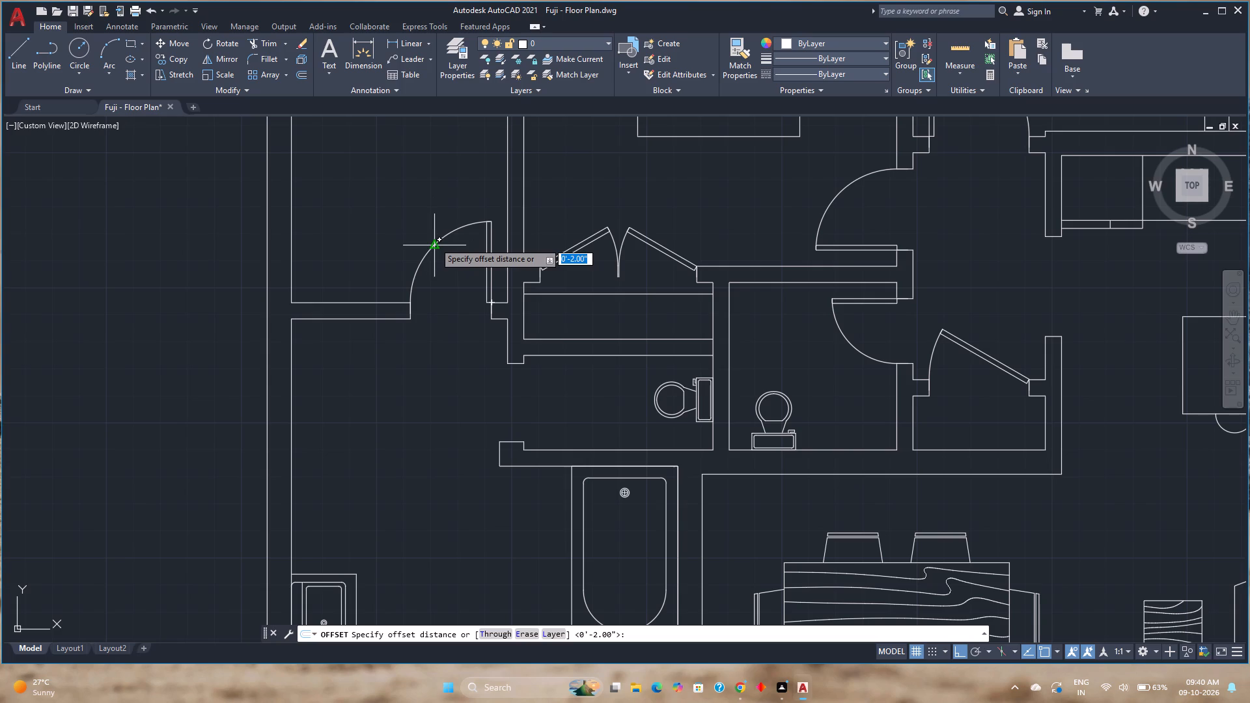
{"action": "key", "text": "3"}
{"action": "key", "text": "Return"}
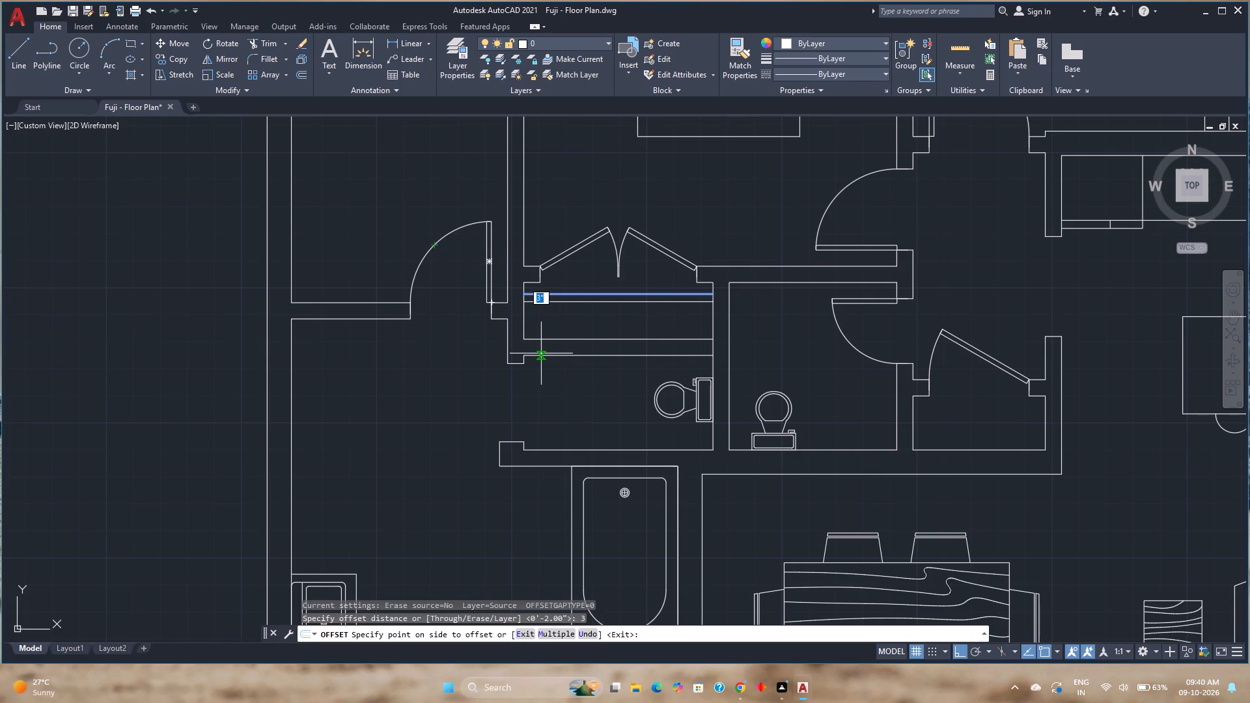
{"action": "key", "text": "4"}
{"action": "key", "text": "Return"}
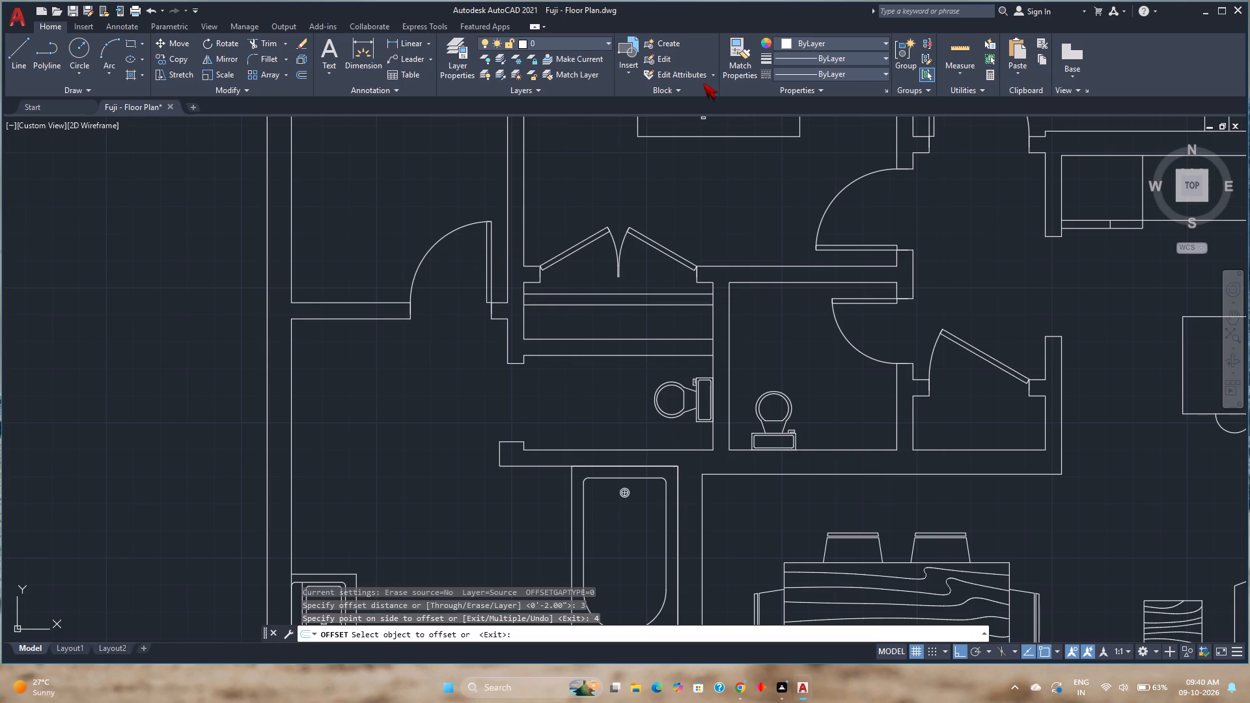
{"action": "key", "text": "Escape"}
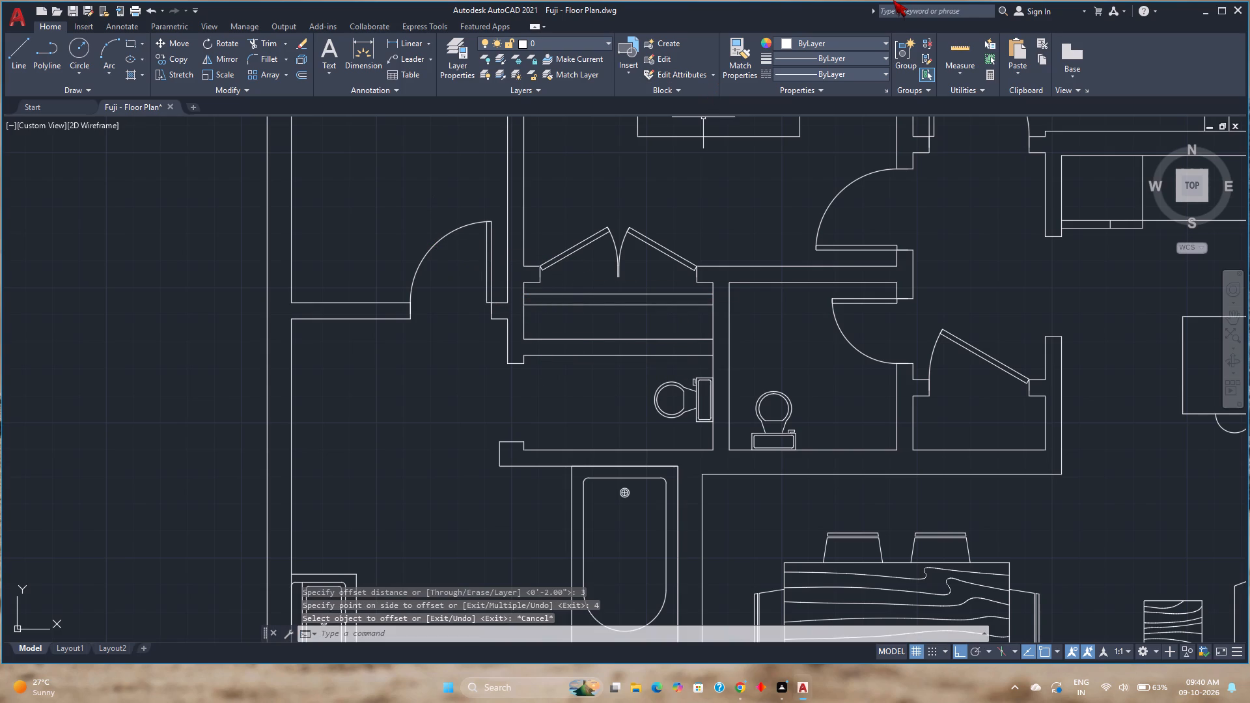
Load the ACAD_ISO03W100 (ISO dash space) linetype into the drawing.
{"action": "left_click", "coordinate": [868, 74]}
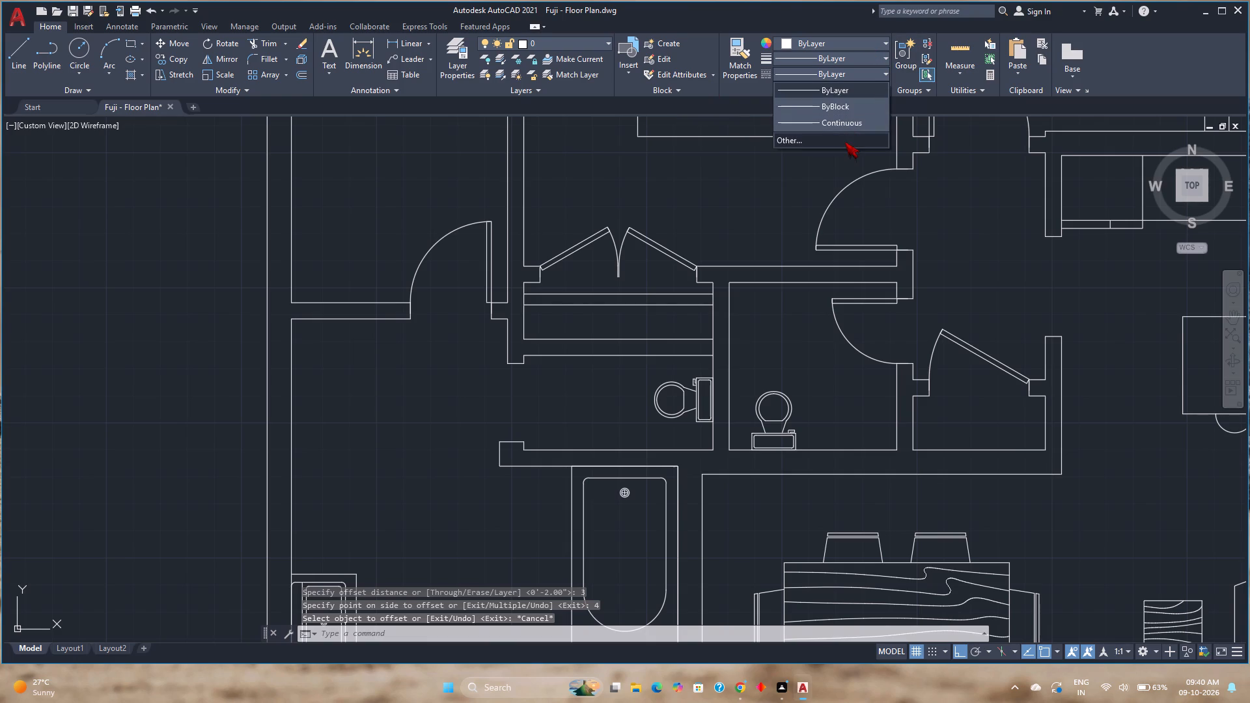
{"action": "left_click", "coordinate": [845, 142]}
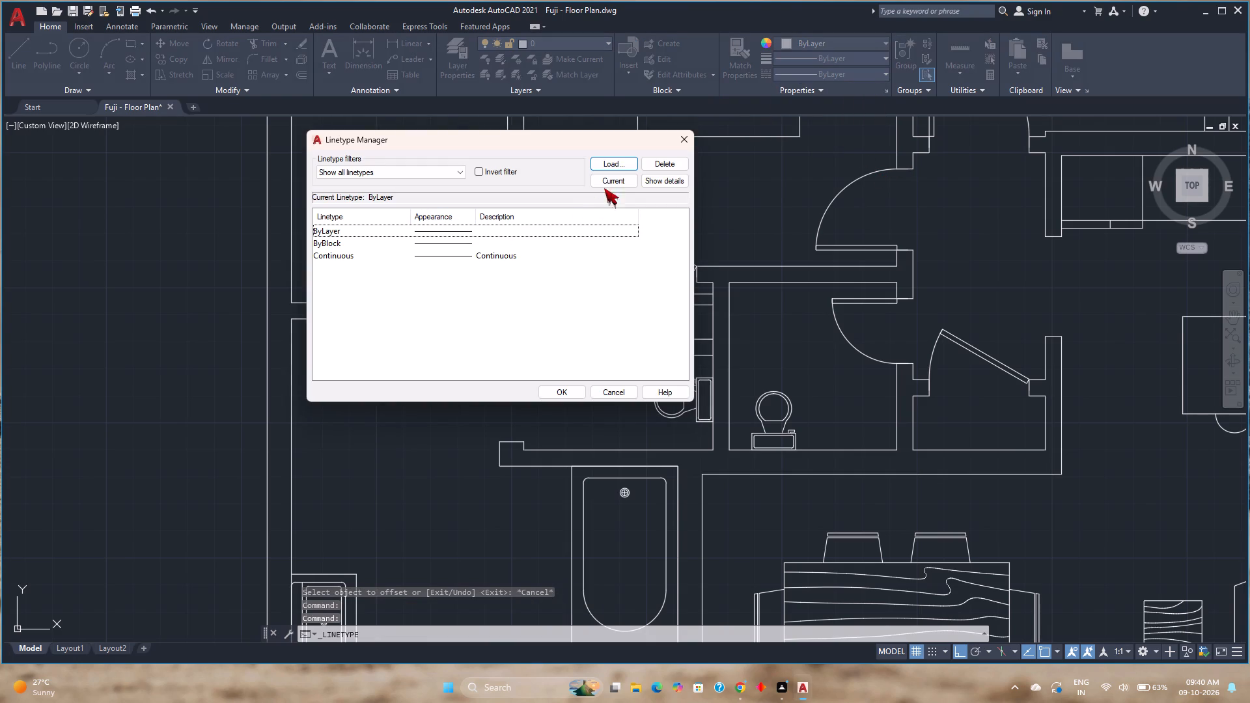
{"action": "left_click", "coordinate": [617, 166]}
{"action": "left_click", "coordinate": [546, 264]}
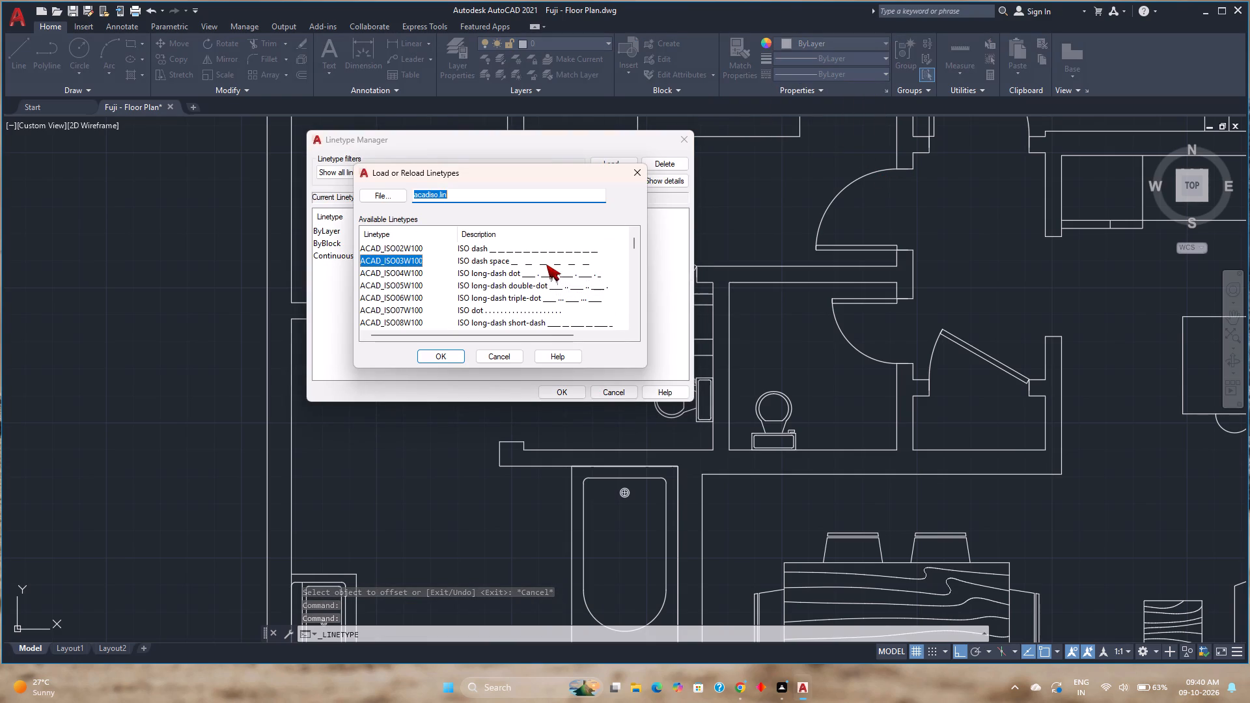
{"action": "left_click", "coordinate": [447, 356]}
{"action": "left_click", "coordinate": [572, 394]}
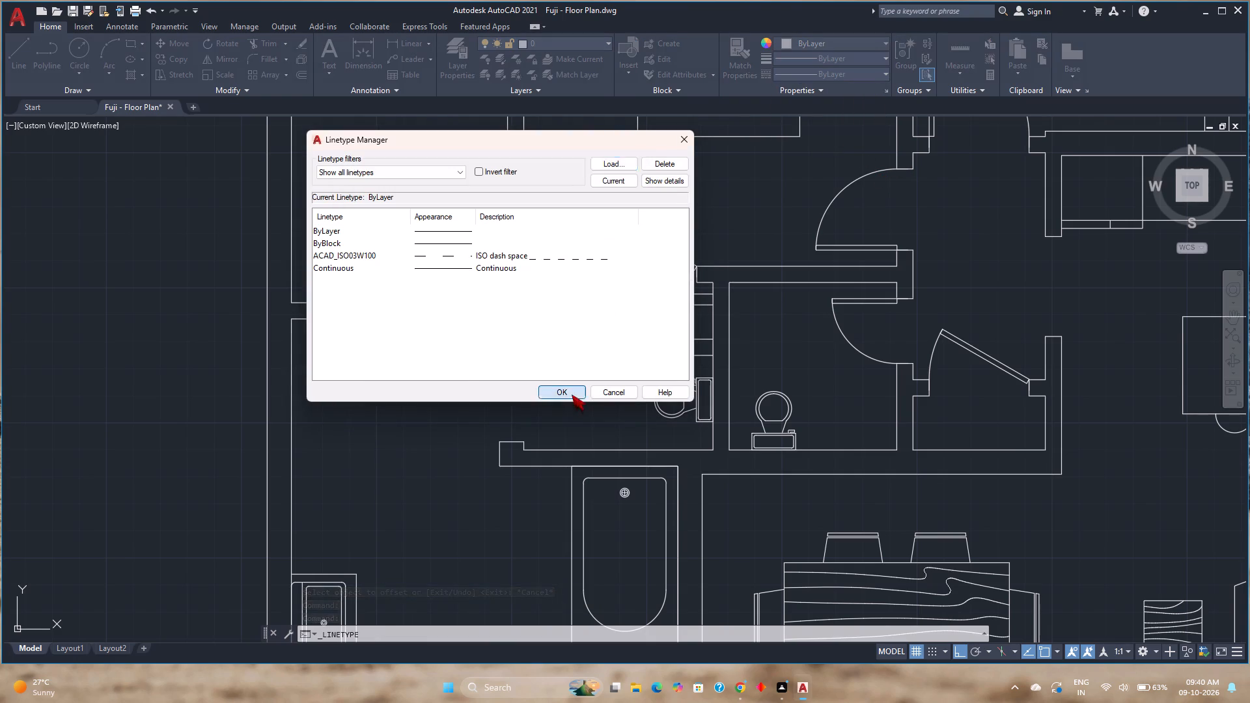
Assign the ACAD_ISO03W100 linetype to the southern of the two closely spaced lines inside the double-door closet.
{"action": "left_click", "coordinate": [563, 305]}
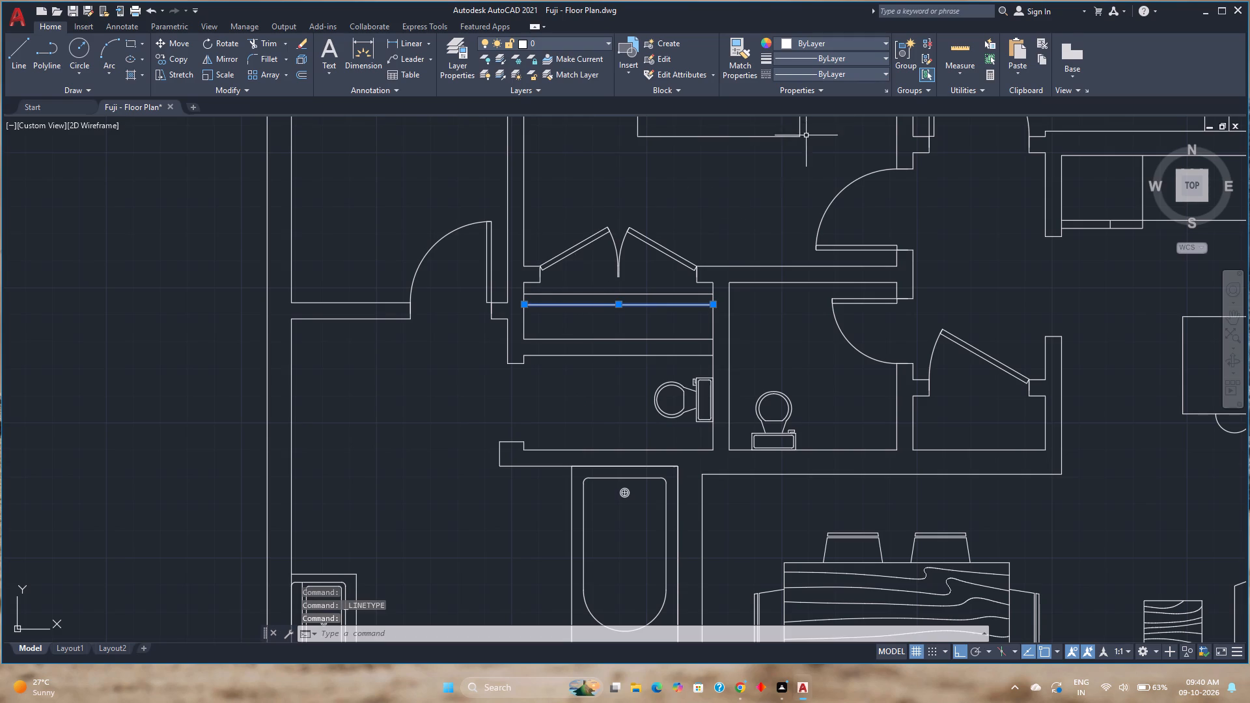
{"action": "left_click", "coordinate": [837, 73]}
{"action": "left_click", "coordinate": [817, 126]}
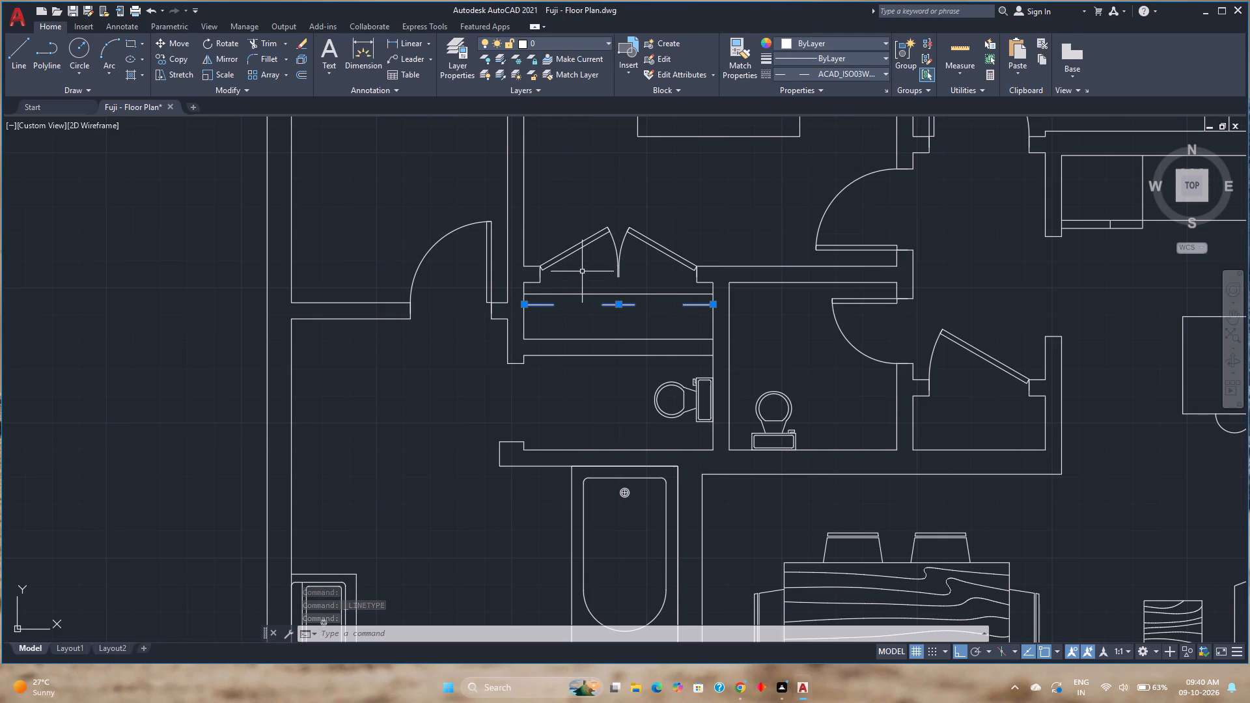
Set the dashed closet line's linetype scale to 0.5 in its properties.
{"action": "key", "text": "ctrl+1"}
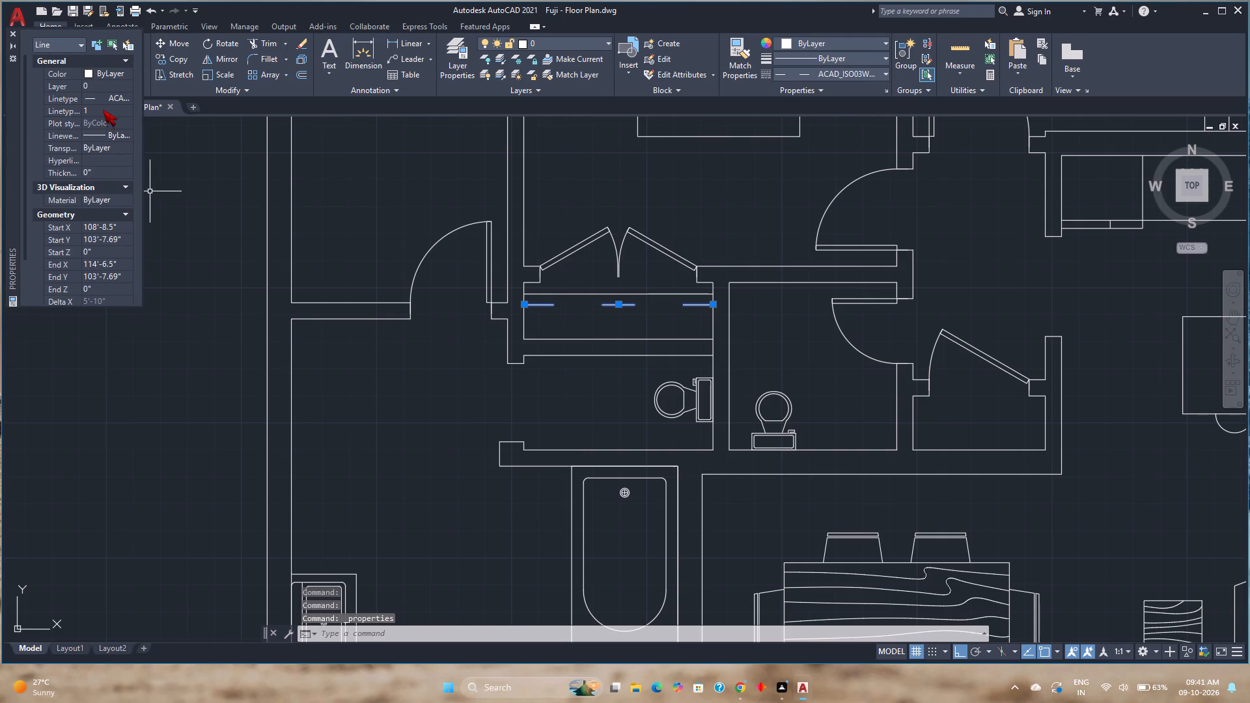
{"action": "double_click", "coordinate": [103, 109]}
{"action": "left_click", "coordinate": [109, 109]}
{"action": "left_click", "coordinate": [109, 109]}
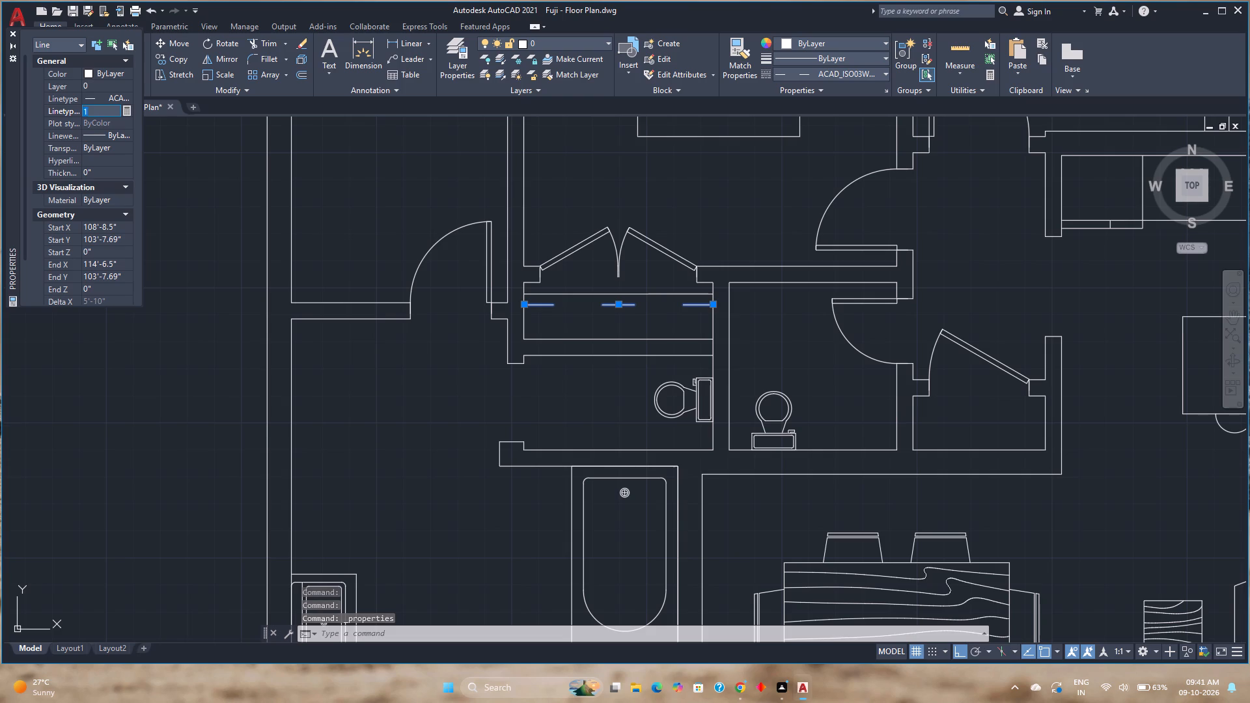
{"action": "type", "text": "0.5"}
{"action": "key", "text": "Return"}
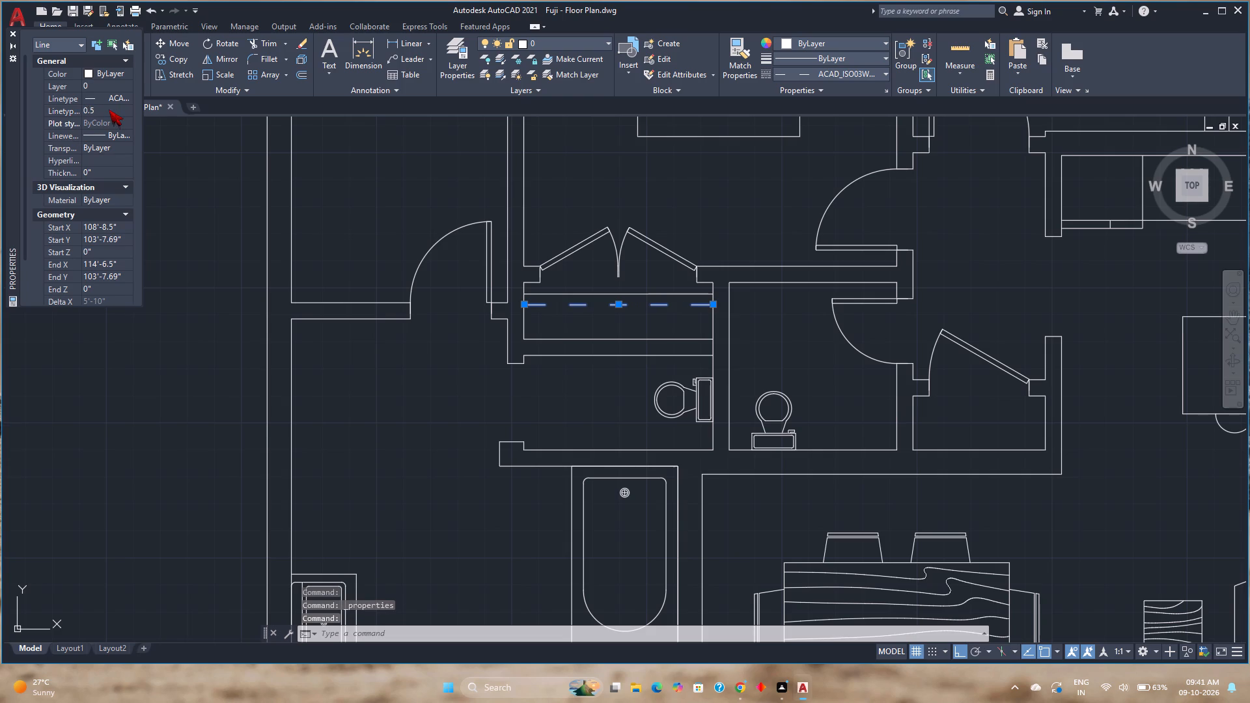
Set the dashed closet line's linetype scale to 0.25 and close its properties.
{"action": "left_click", "coordinate": [109, 109]}
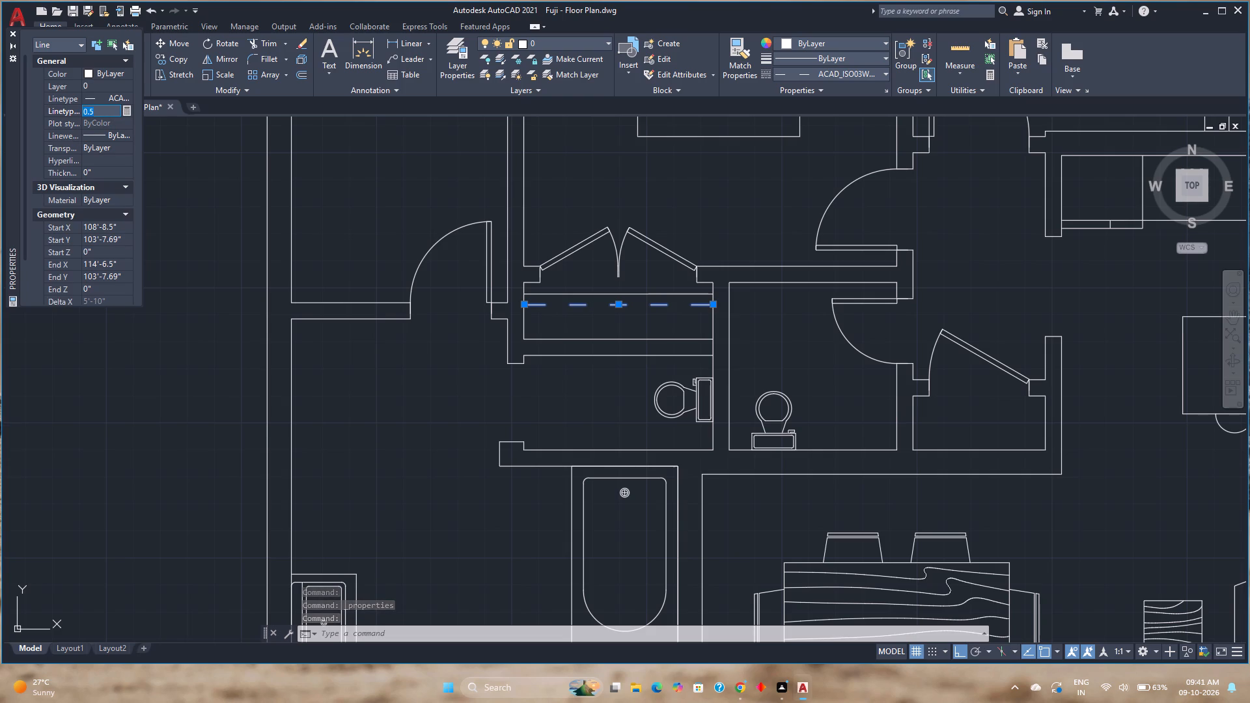
{"action": "type", "text": "0.25"}
{"action": "key", "text": "Return"}
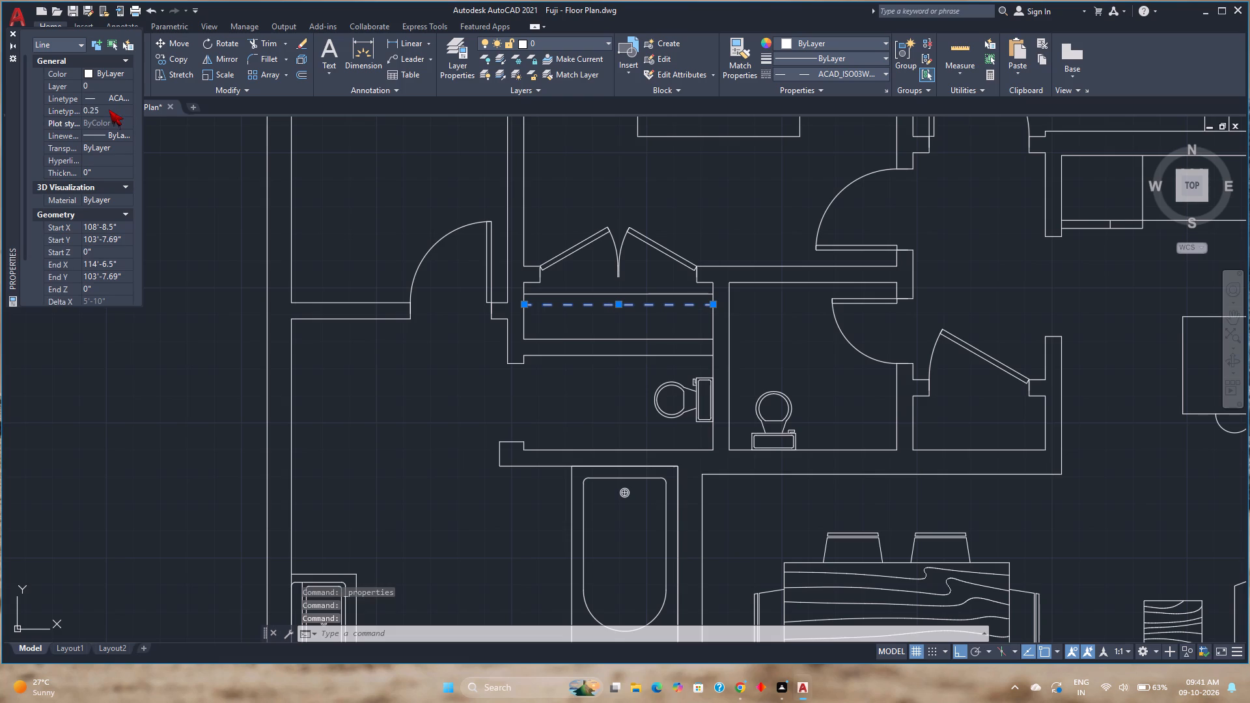
{"action": "left_click", "coordinate": [13, 34]}
{"action": "key", "text": "Escape"}
Save the drawing.
{"action": "scroll", "coordinate": [604, 387], "scroll_direction": "down", "scroll_amount": 1}
{"action": "middle_click_drag", "start_coordinate": [604, 387], "coordinate": [544, 361]}
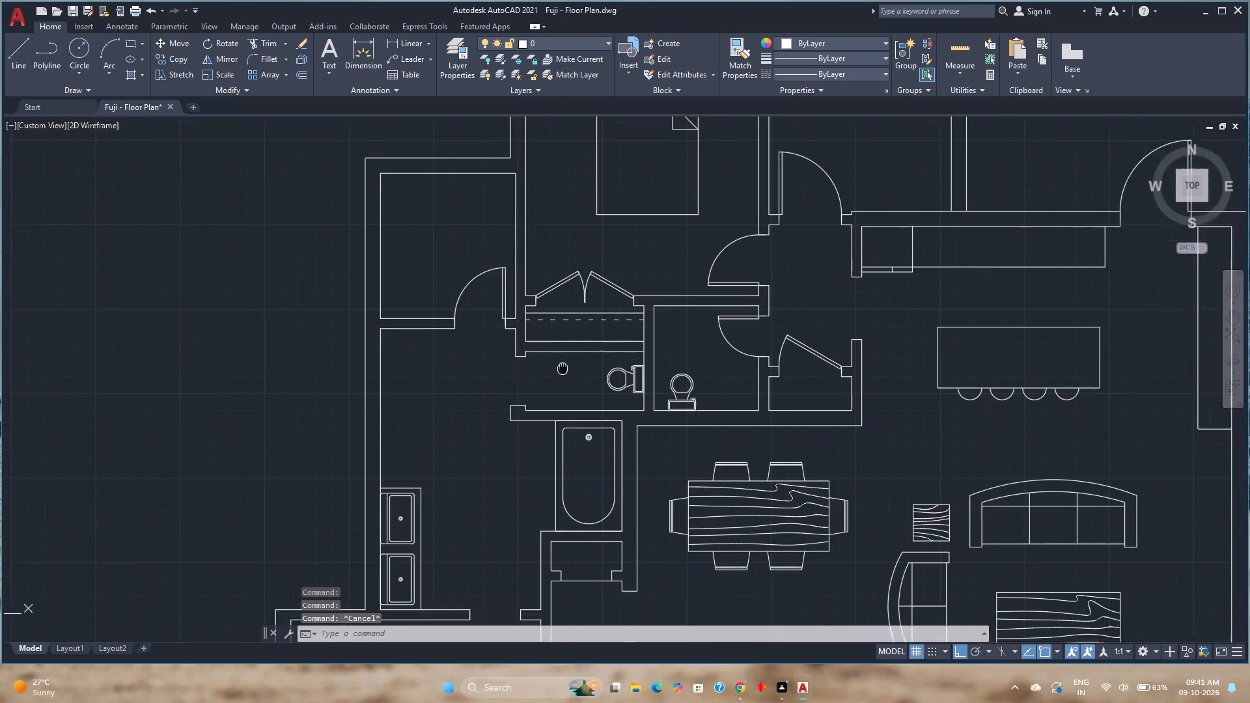
{"action": "middle_click_drag", "start_coordinate": [544, 361], "coordinate": [516, 353]}
{"action": "scroll", "coordinate": [516, 352], "scroll_direction": "down", "scroll_amount": 2}
{"action": "key", "text": "ctrl+s"}
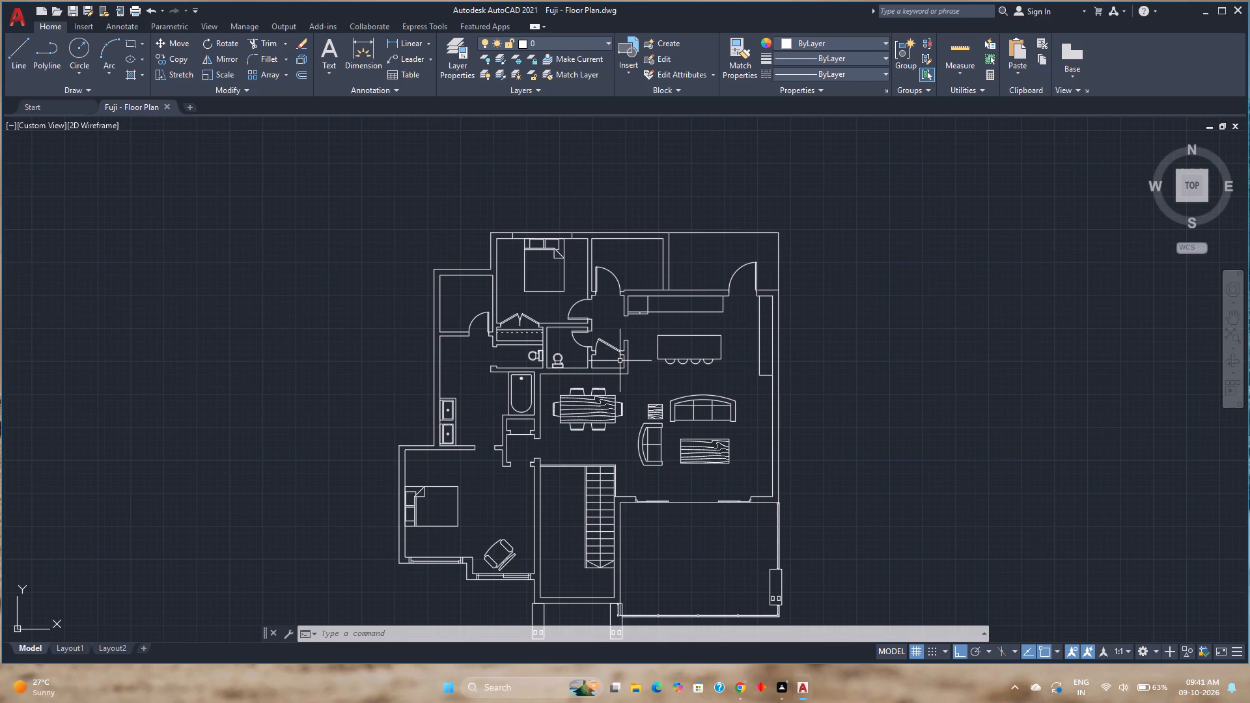
Join the north and west inner wall lines of the northwest walk-in closet into one polyline.
{"action": "scroll", "coordinate": [472, 328], "scroll_direction": "up", "scroll_amount": 1}
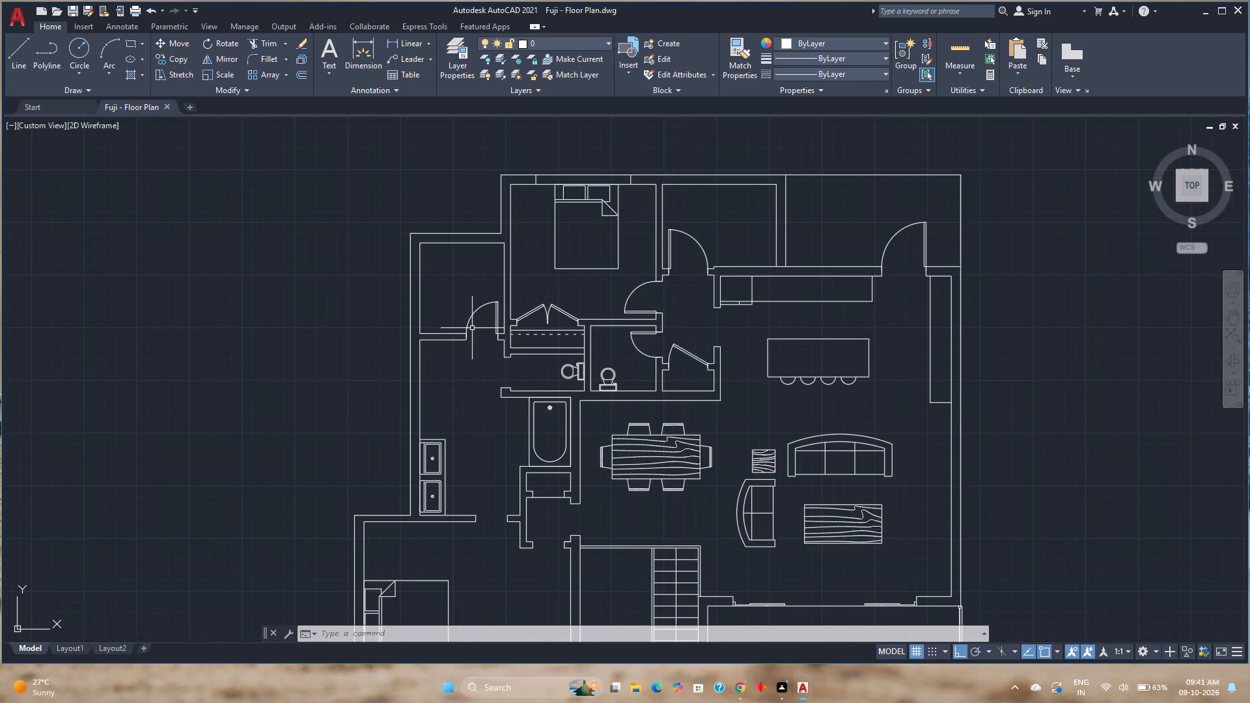
{"action": "scroll", "coordinate": [503, 310], "scroll_direction": "up", "scroll_amount": 2}
{"action": "middle_click_drag", "start_coordinate": [517, 310], "coordinate": [617, 405]}
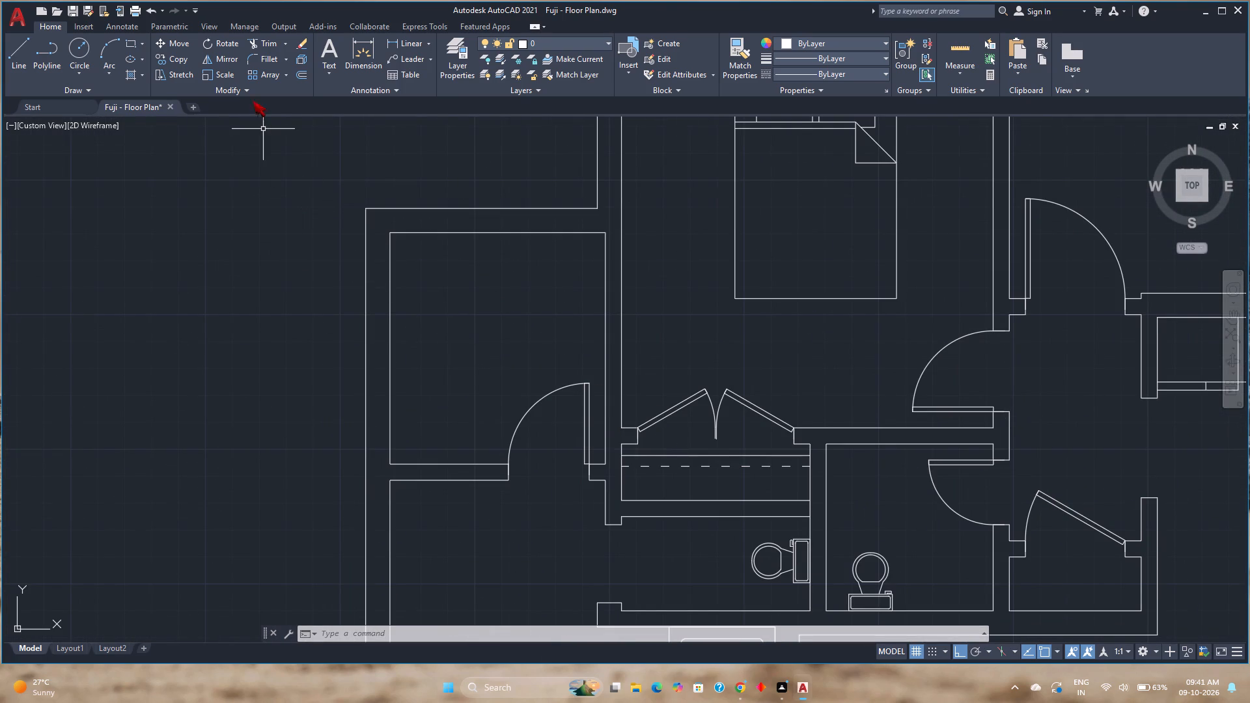
{"action": "left_click", "coordinate": [439, 230]}
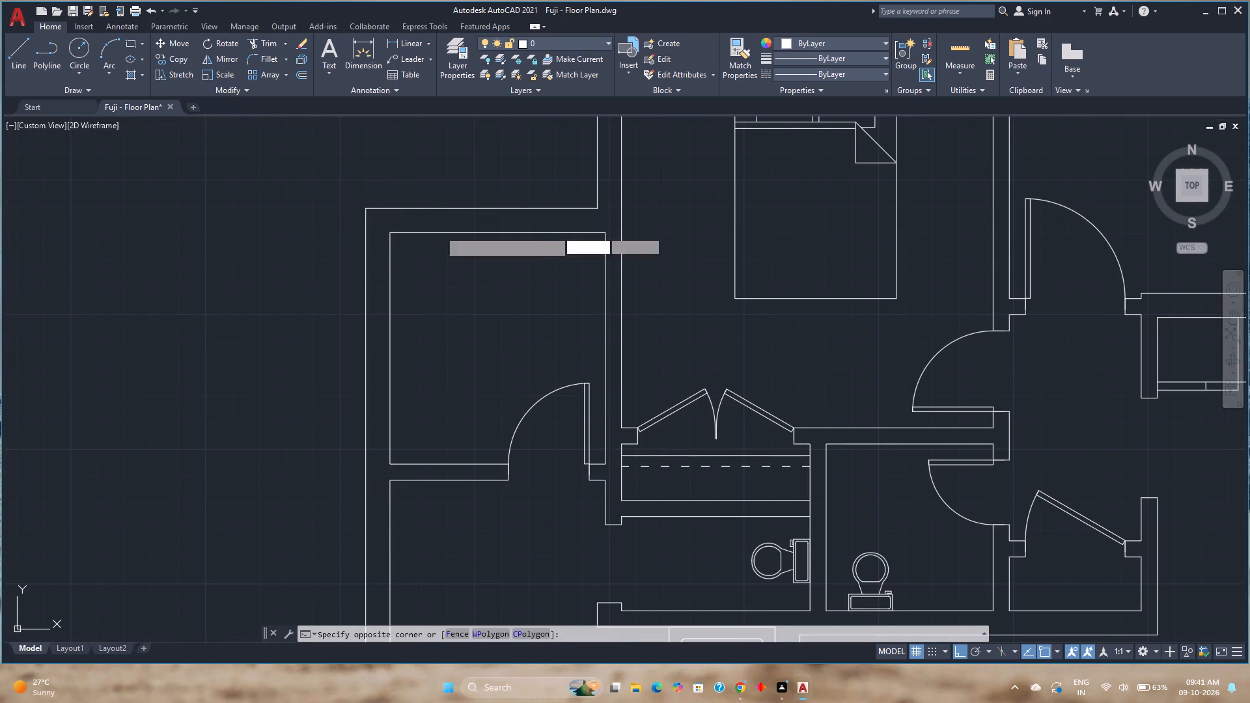
{"action": "left_click", "coordinate": [383, 283]}
{"action": "key", "text": "j"}
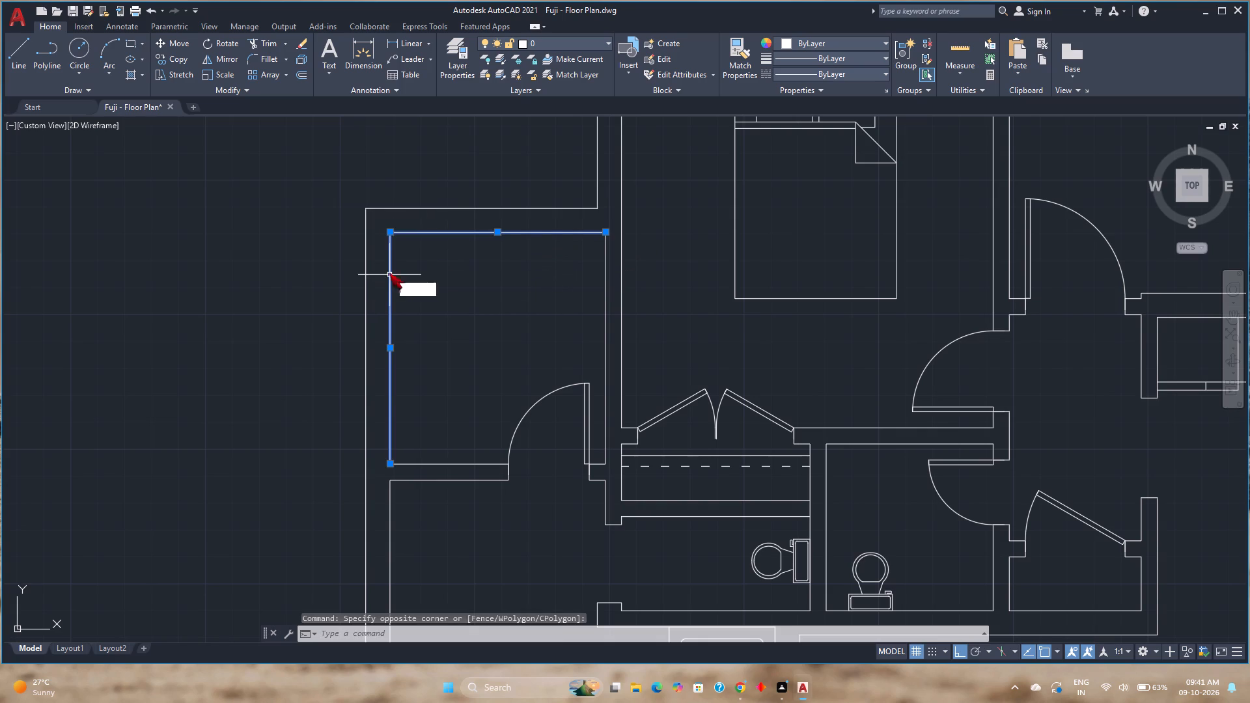
{"action": "key", "text": "Return"}
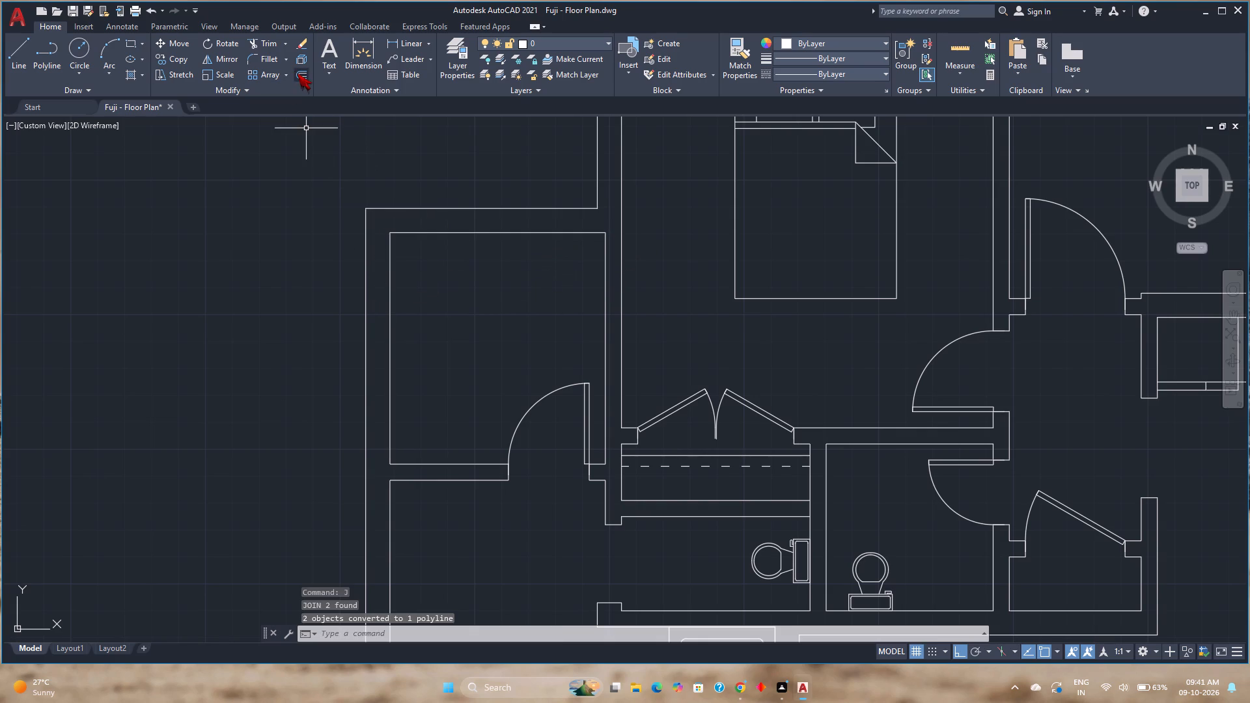
Offset the joined wall polyline 1'6" into the walk-in closet to form the shelf edge.
{"action": "left_click", "coordinate": [298, 74]}
{"action": "key", "text": "2"}
{"action": "key", "text": "apostrophe"}
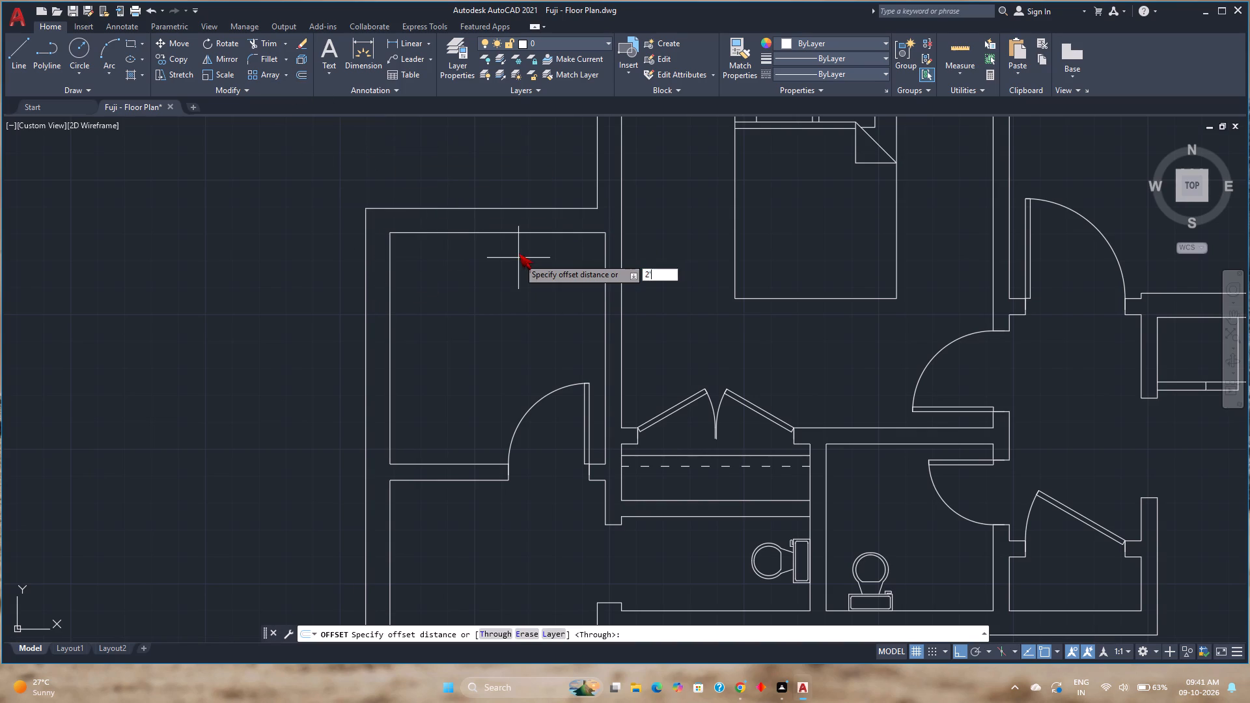
{"action": "key", "text": "Return"}
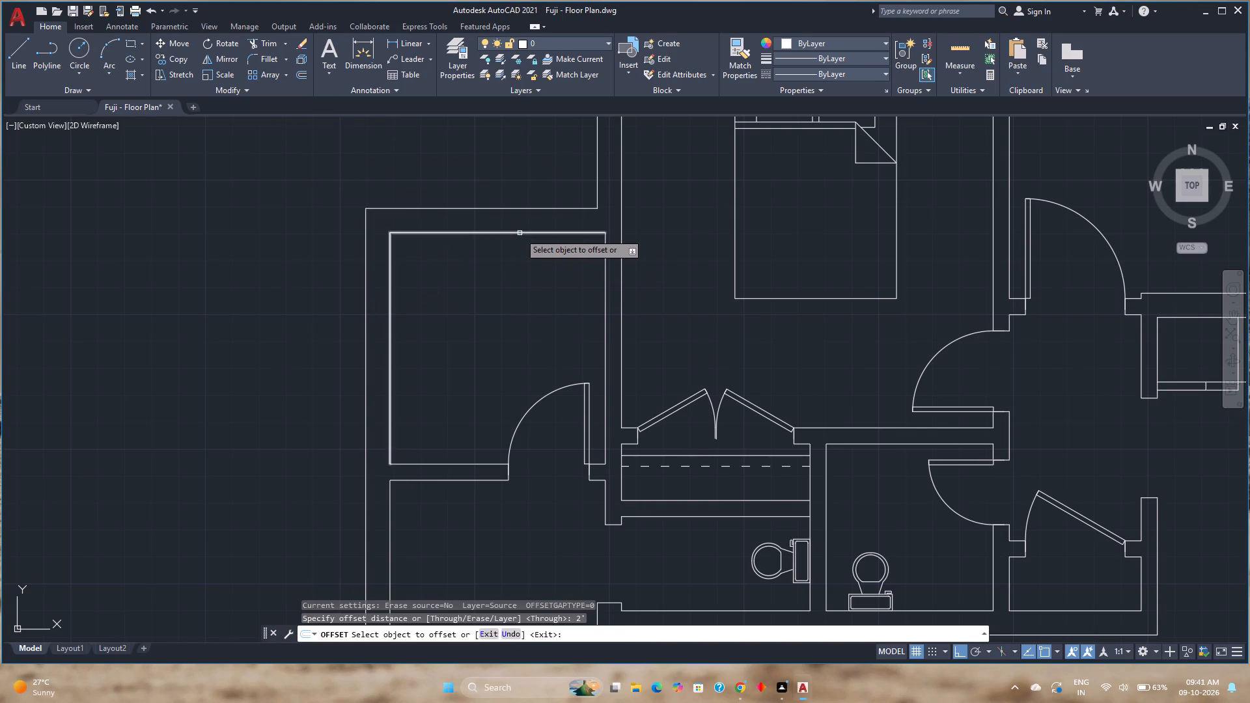
{"action": "left_click", "coordinate": [520, 233]}
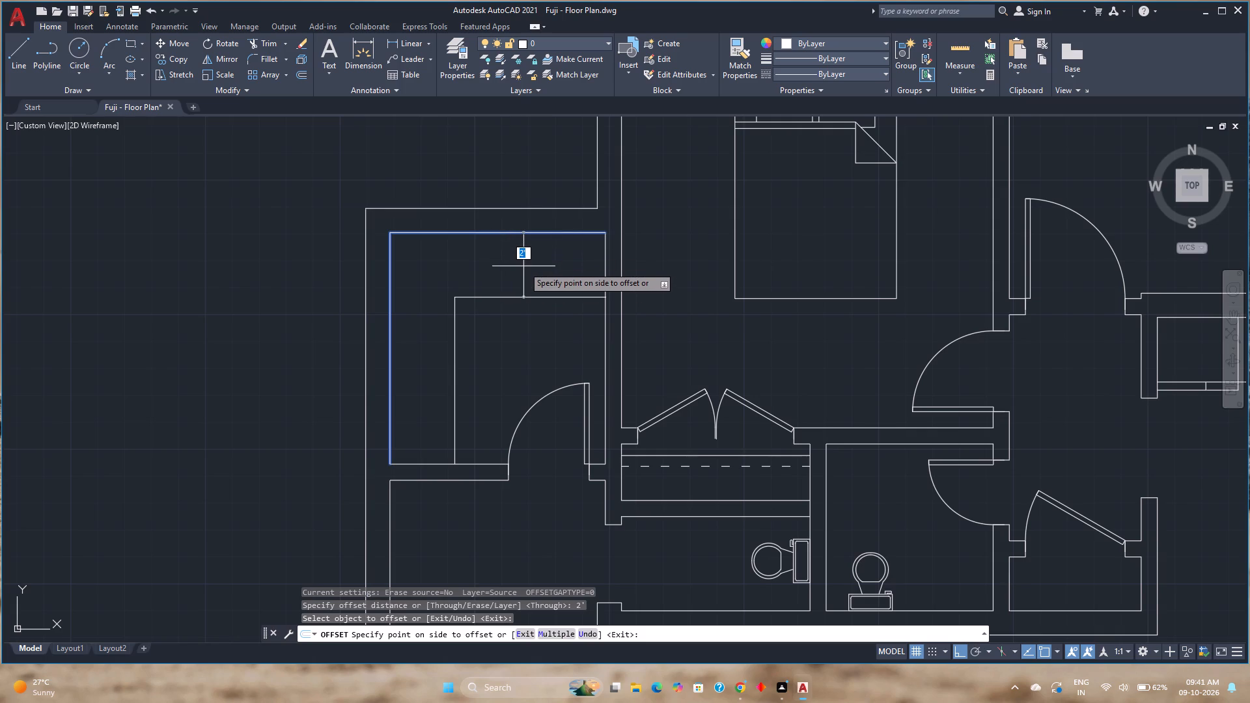
{"action": "type", "text": "1'6\""}
{"action": "key", "text": "Return"}
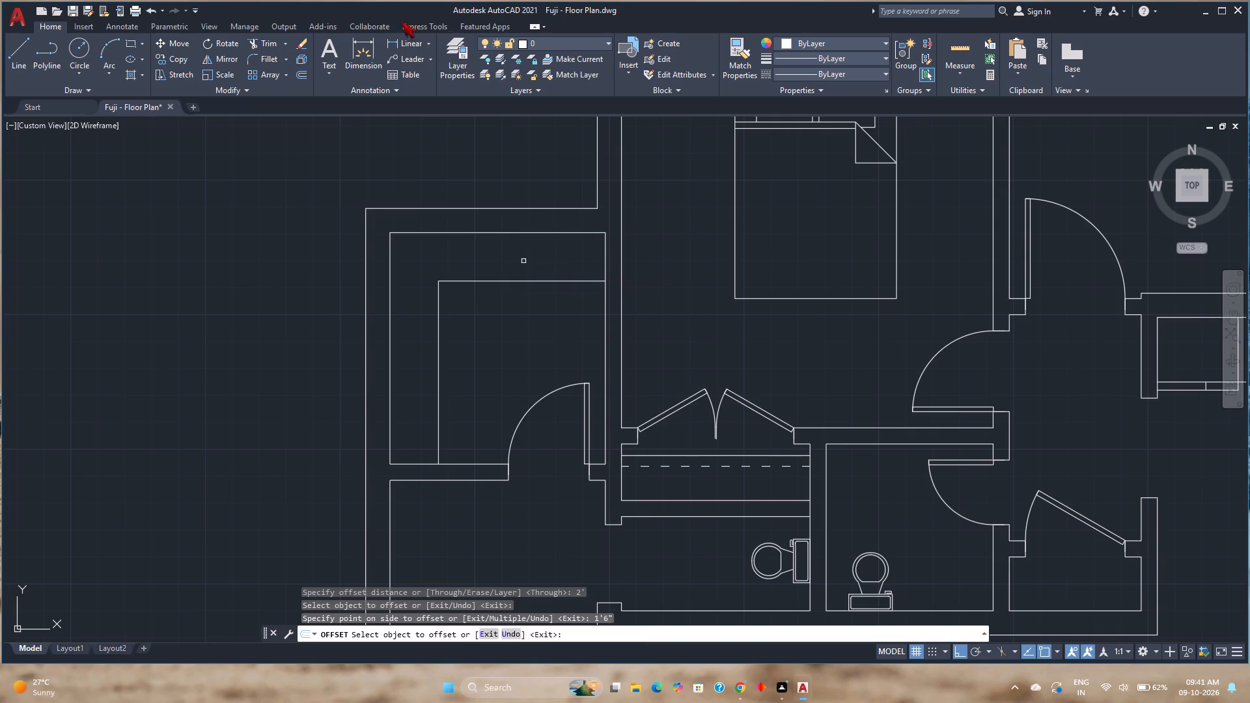
Offset the walk-in closet's L-shaped shelf line 4" back toward the north and west walls.
{"action": "left_click", "coordinate": [477, 280]}
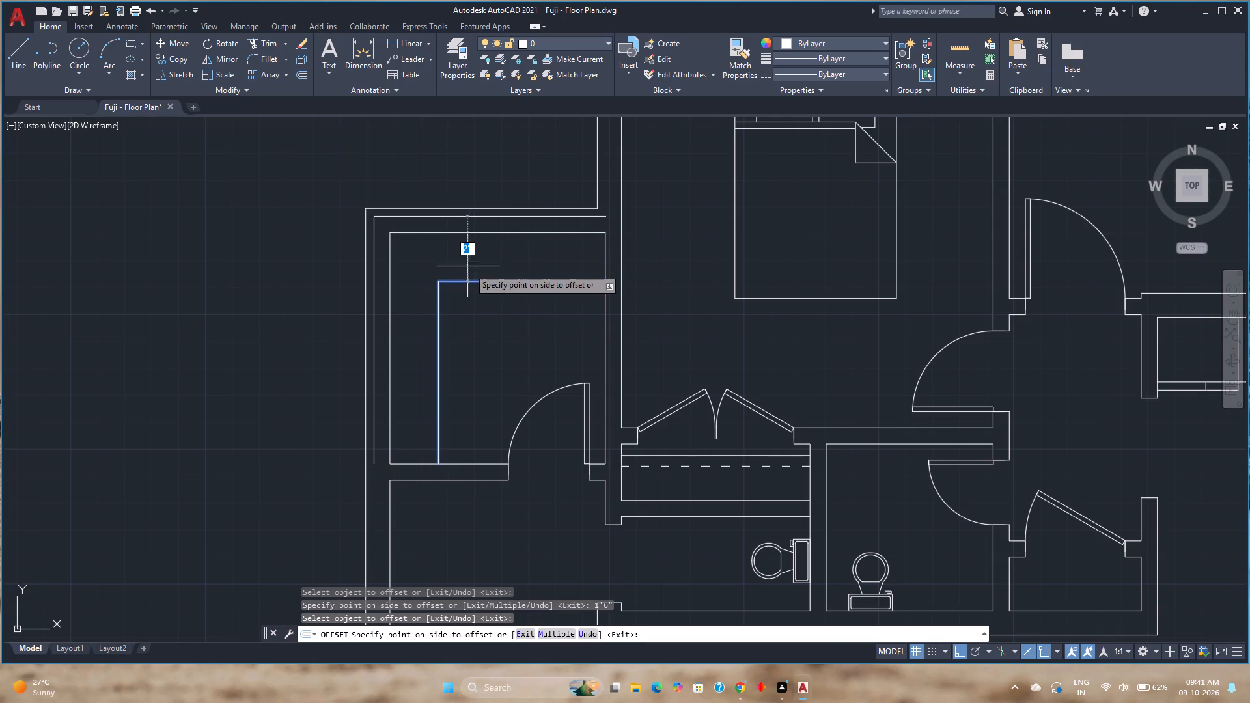
{"action": "key", "text": "4"}
{"action": "key", "text": "Return"}
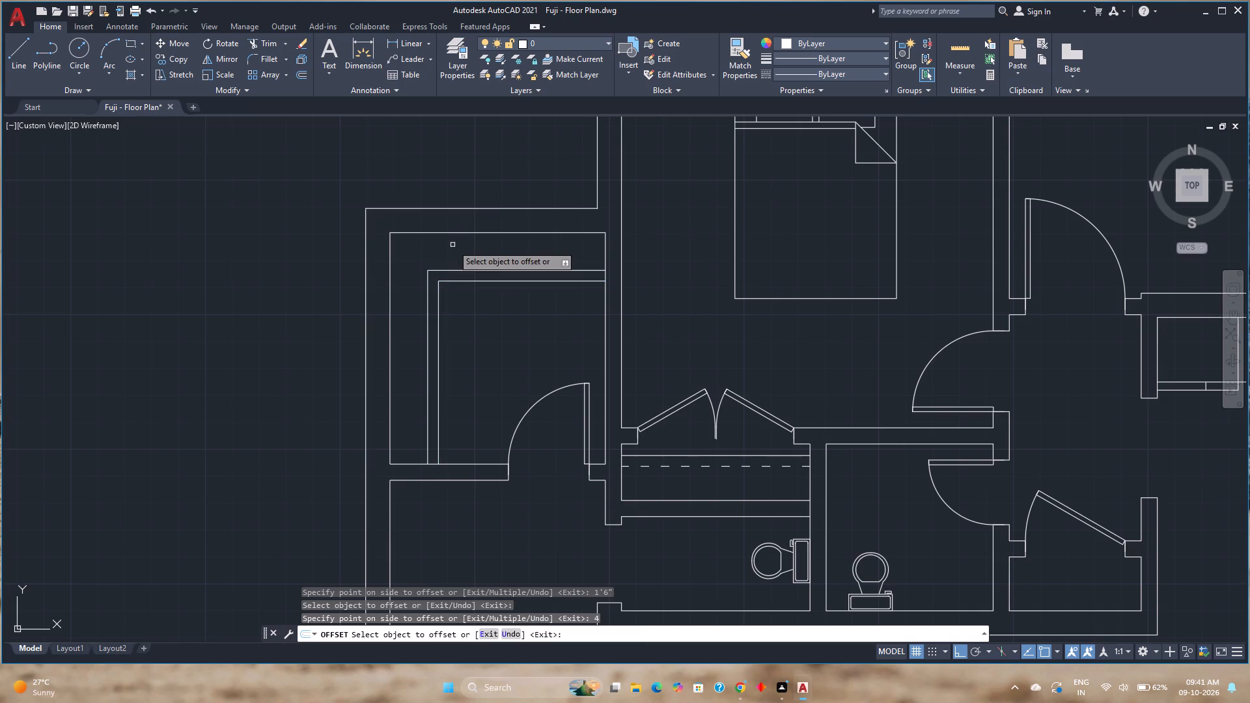
{"action": "key", "text": "Escape"}
{"action": "key", "text": "space"}
{"action": "key", "text": "Escape"}
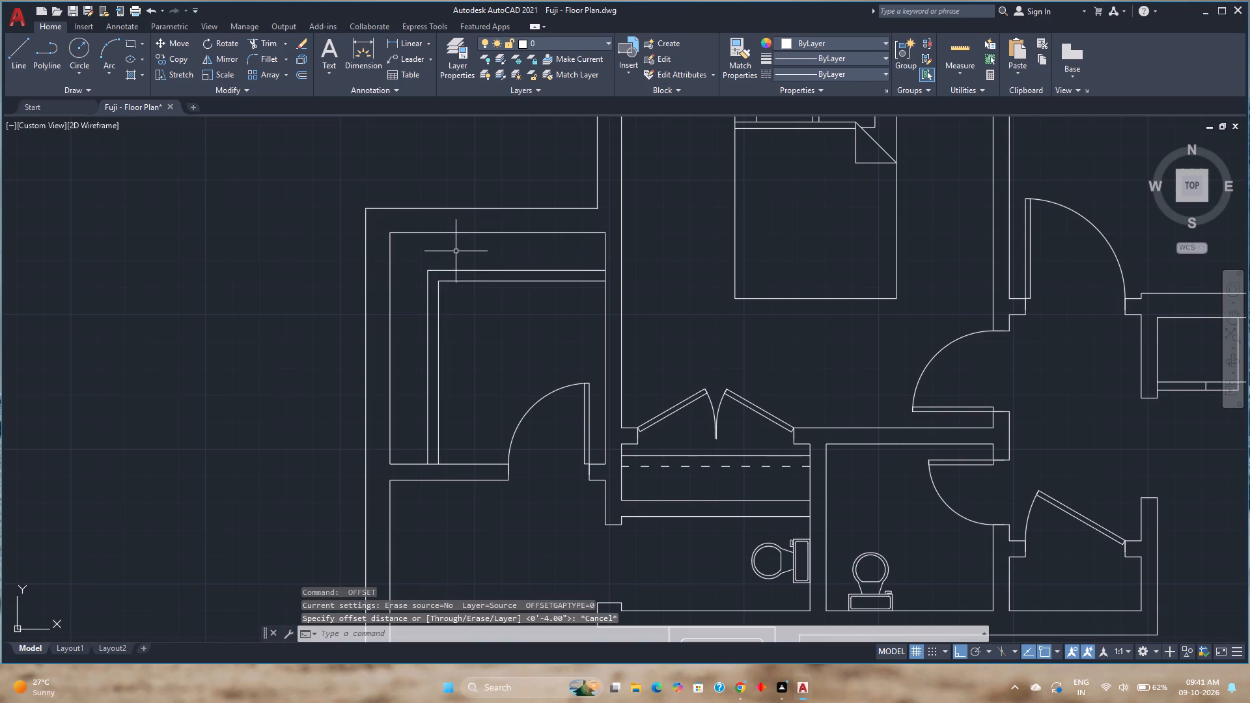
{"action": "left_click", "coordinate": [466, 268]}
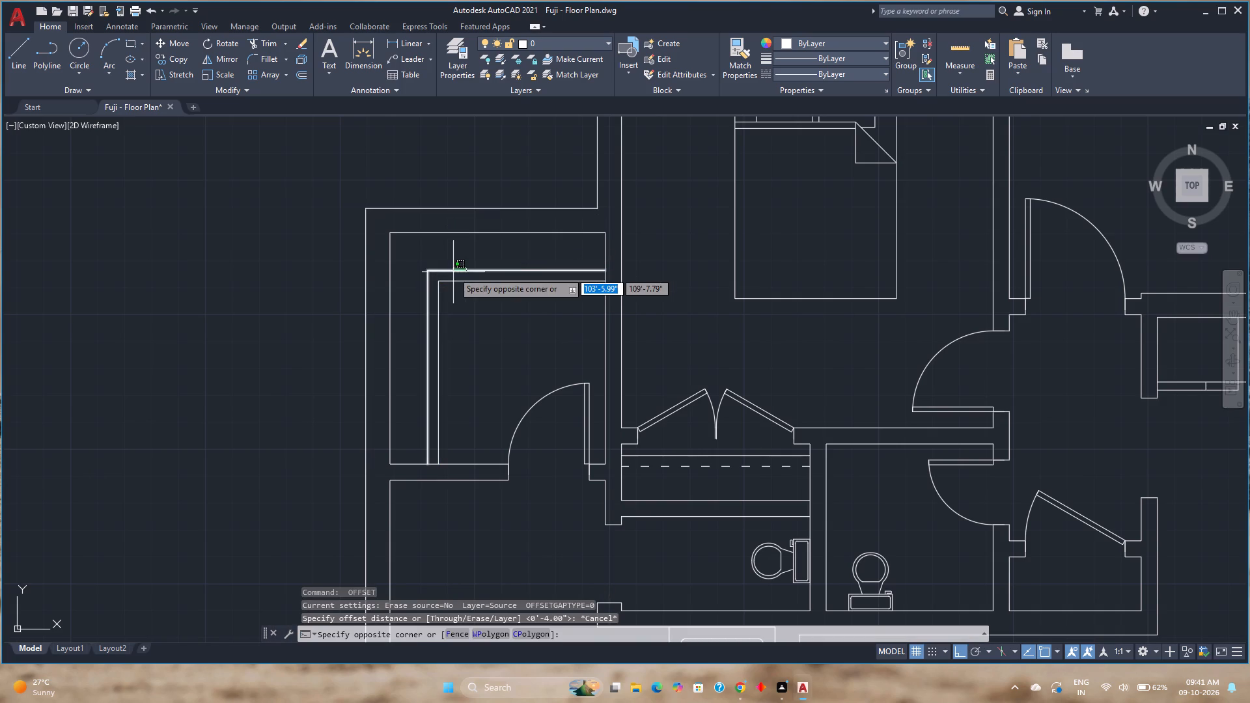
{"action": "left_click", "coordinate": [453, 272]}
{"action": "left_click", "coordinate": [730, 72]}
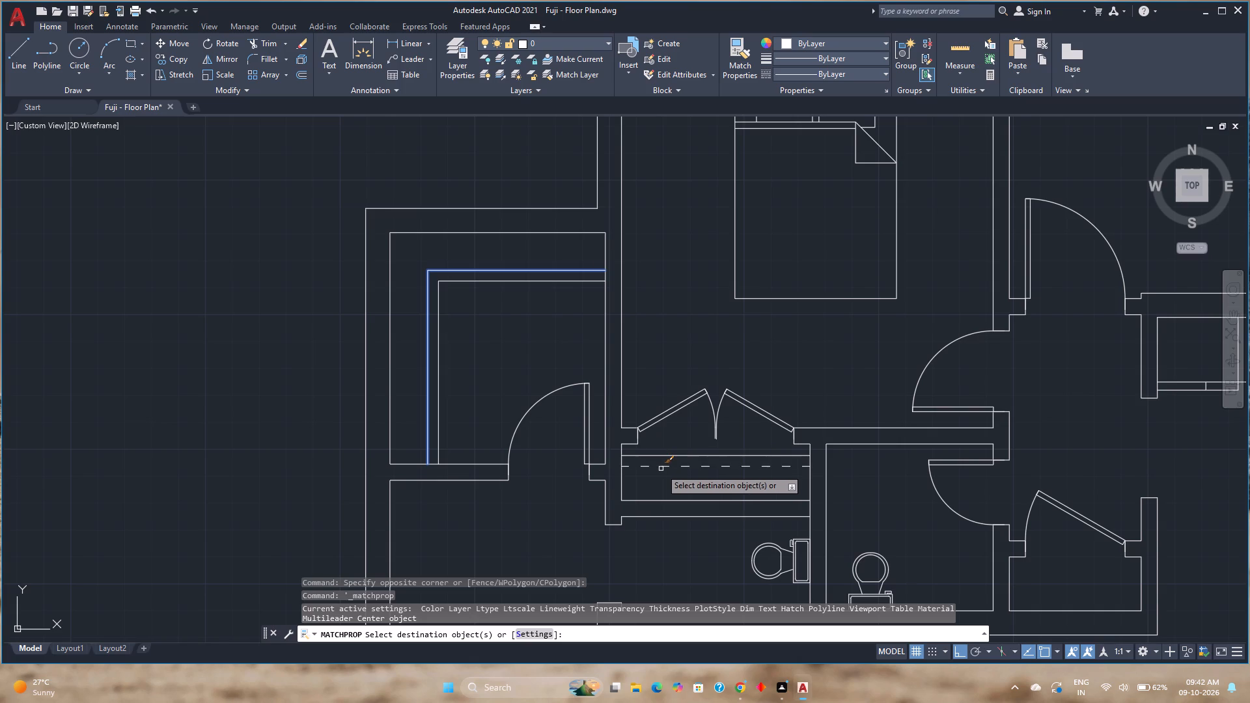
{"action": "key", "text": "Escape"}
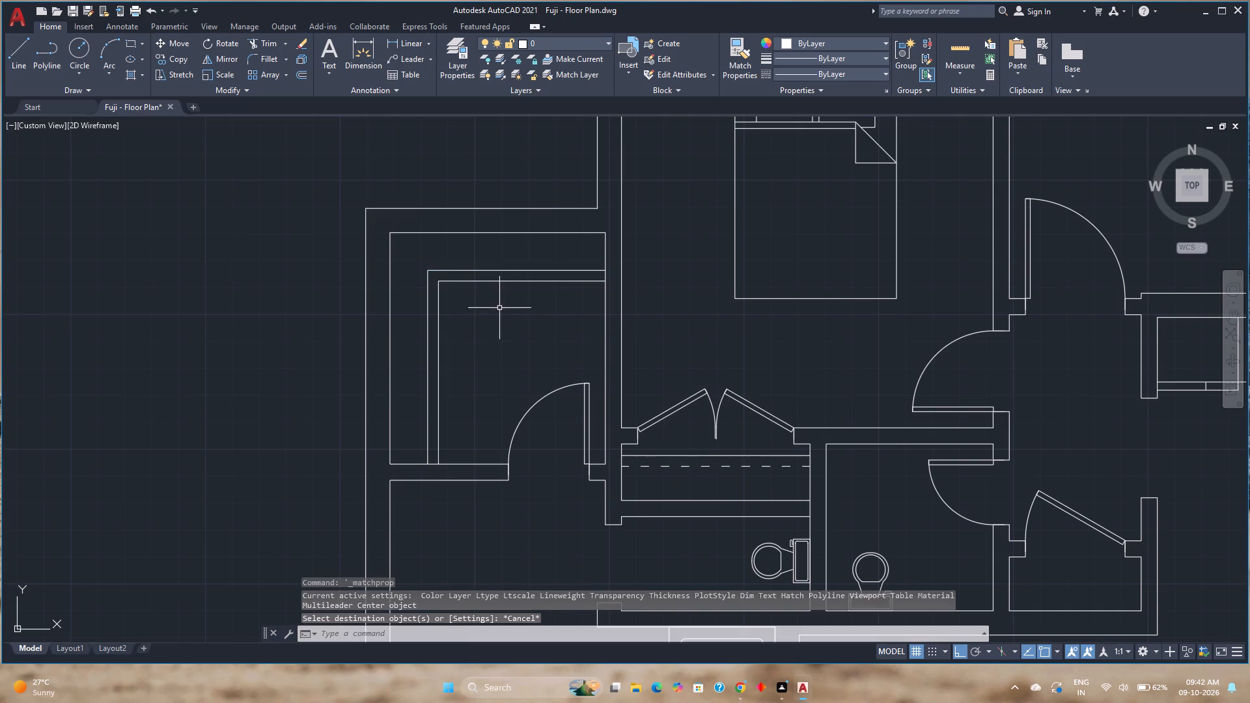
Match the double-door closet's dashed line properties onto the outer L-shaped shelf line in the walk-in closet.
{"action": "left_click", "coordinate": [636, 467]}
{"action": "left_click", "coordinate": [732, 68]}
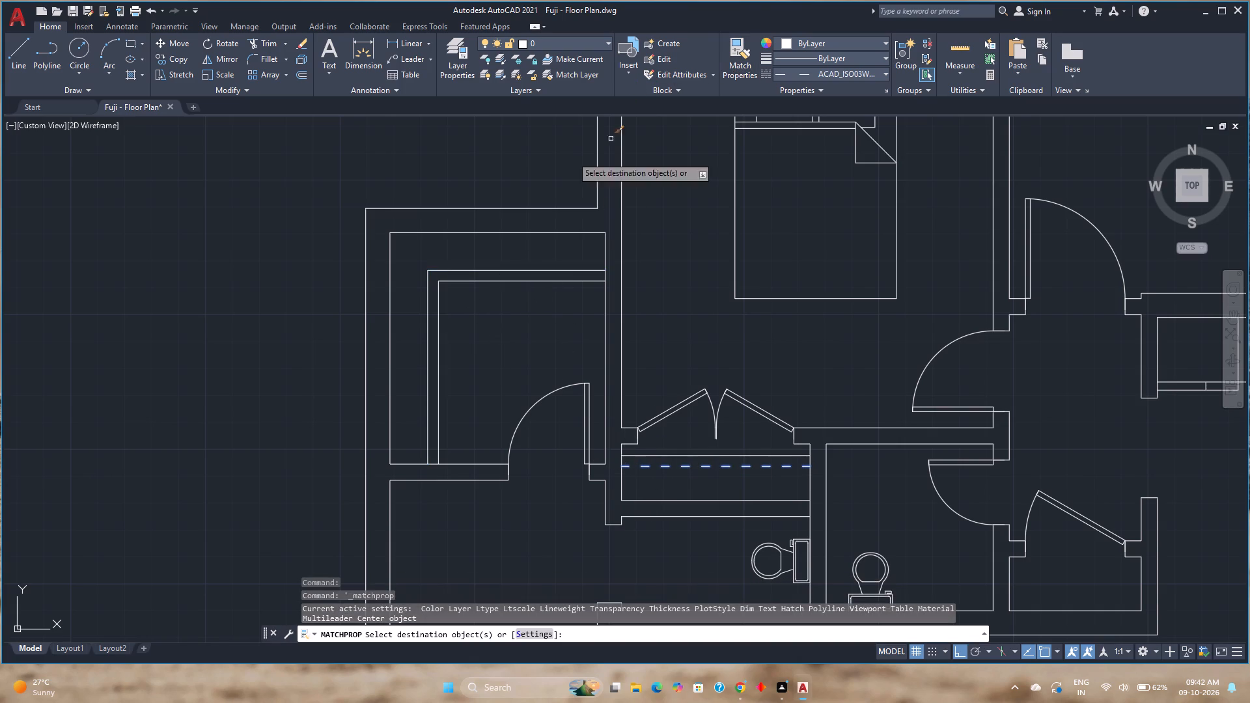
{"action": "left_click", "coordinate": [472, 270]}
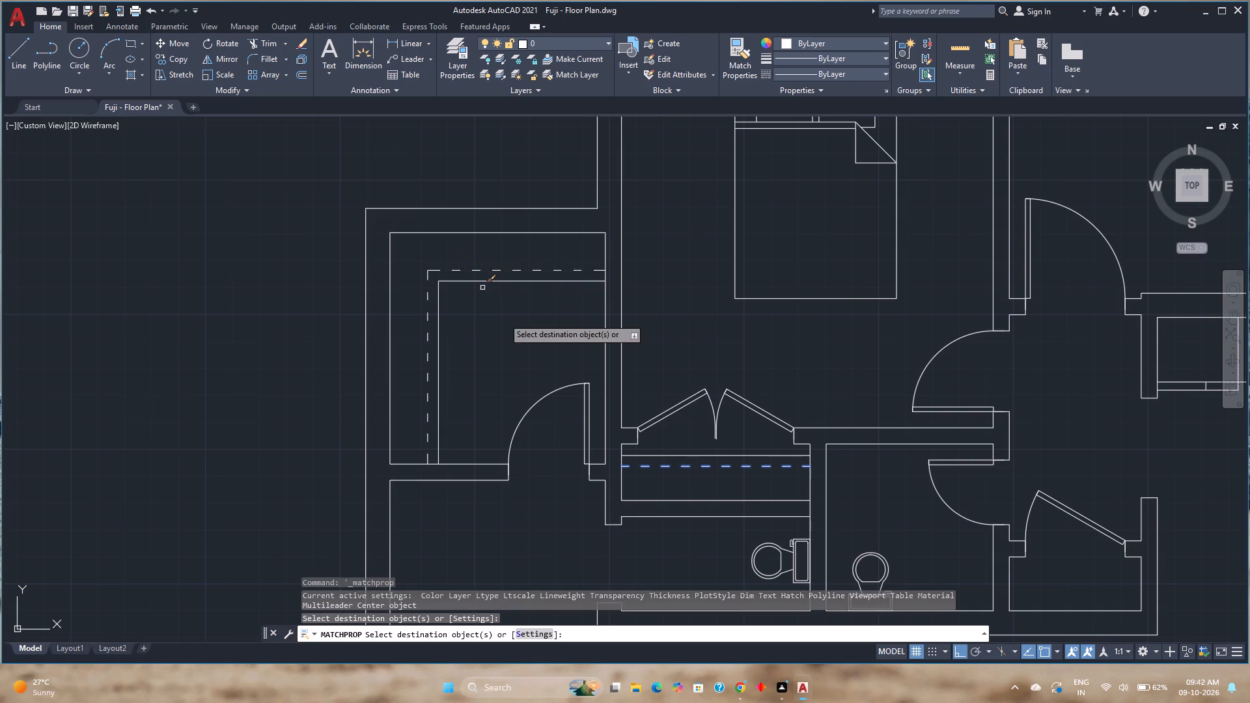
{"action": "key", "text": "Escape"}
Save the drawing.
{"action": "key", "text": "ctrl+s"}
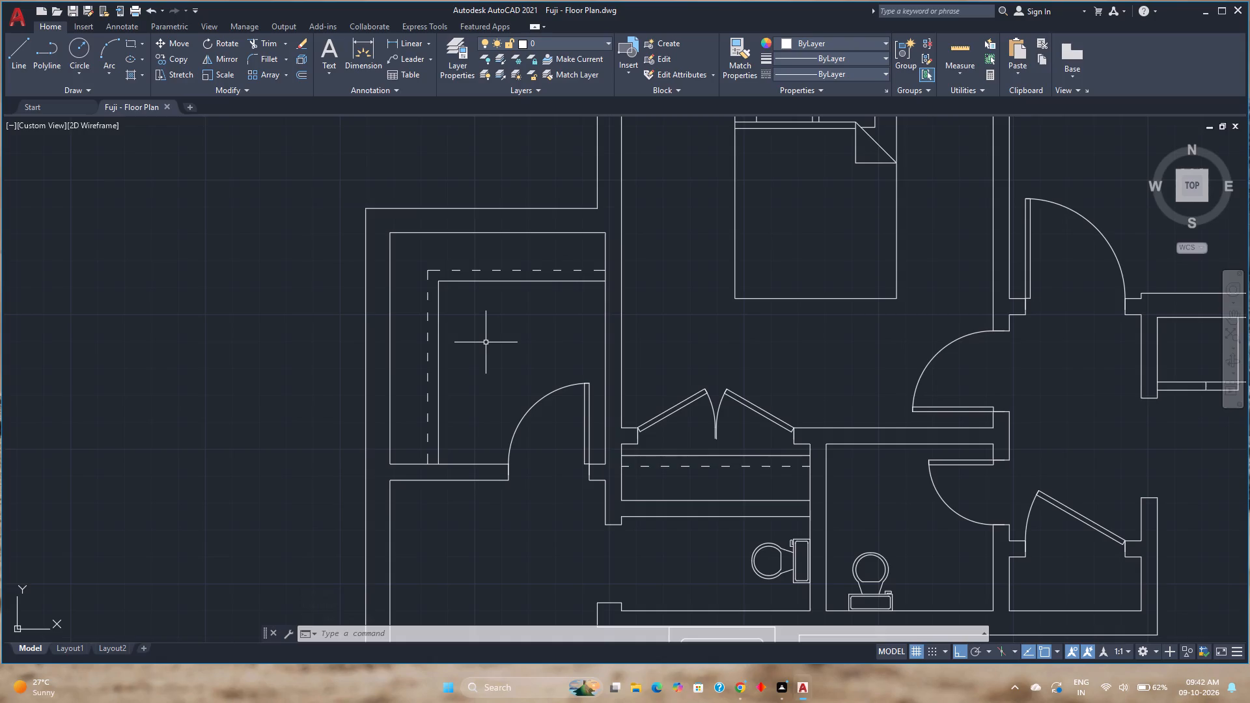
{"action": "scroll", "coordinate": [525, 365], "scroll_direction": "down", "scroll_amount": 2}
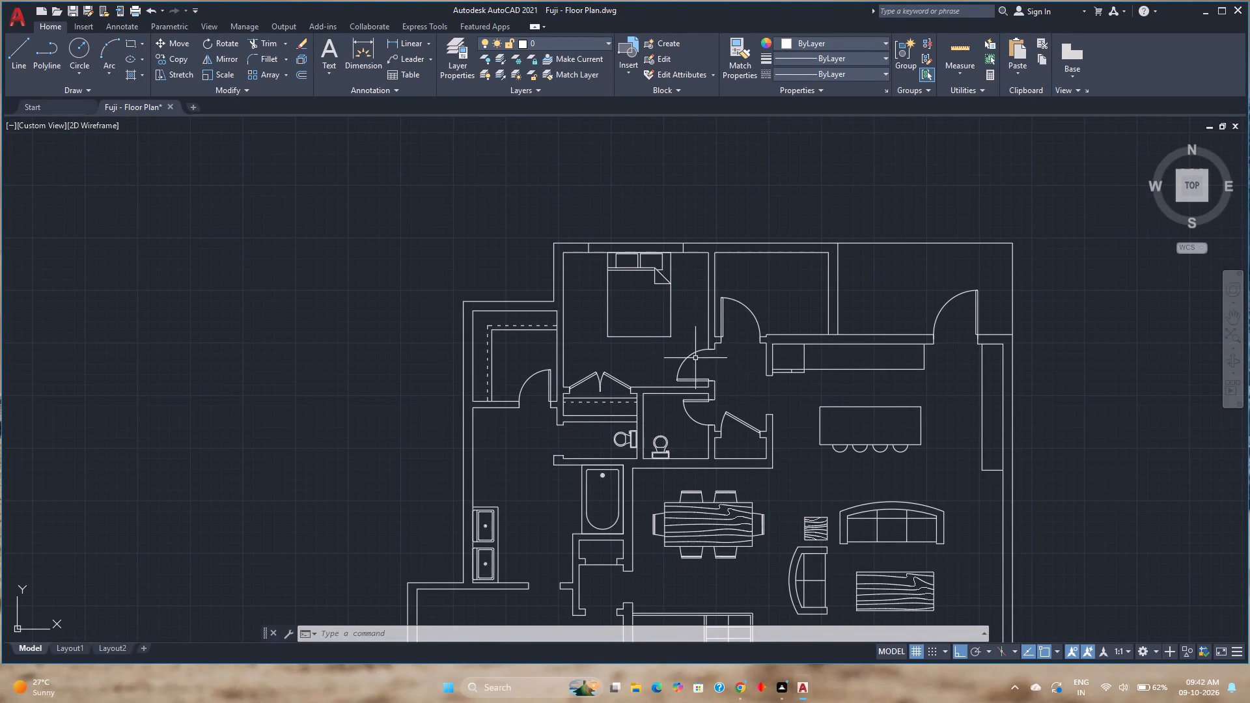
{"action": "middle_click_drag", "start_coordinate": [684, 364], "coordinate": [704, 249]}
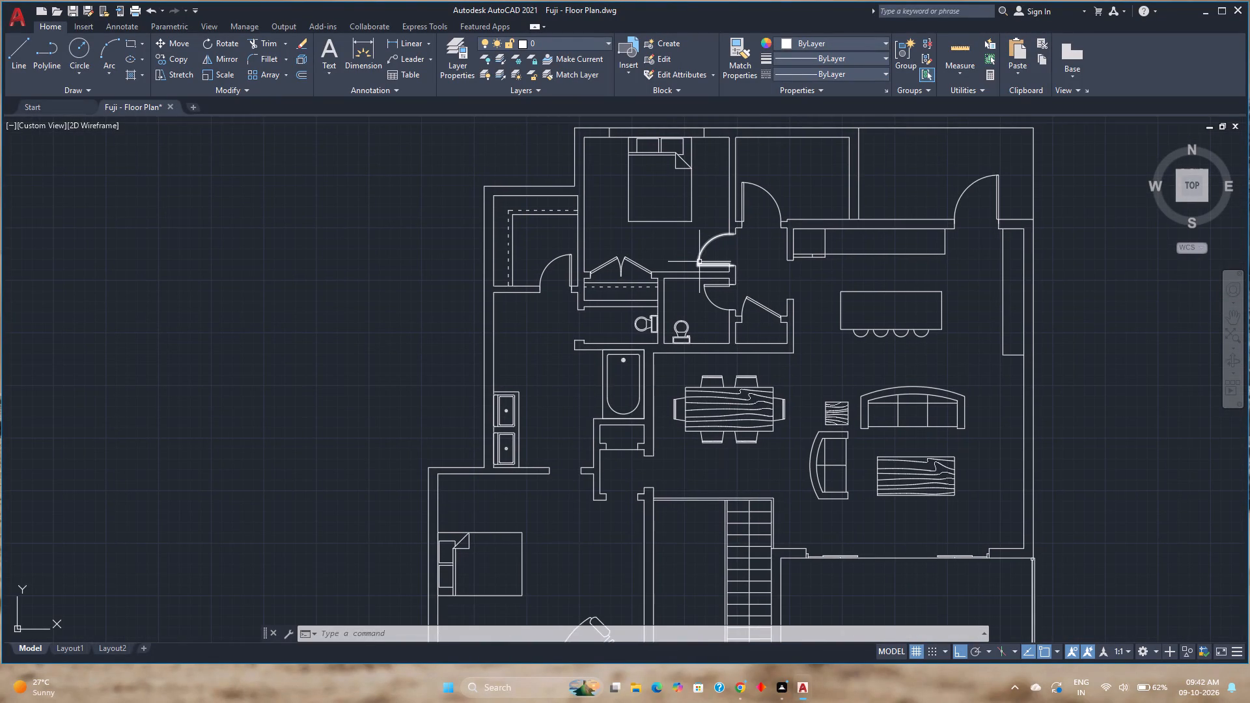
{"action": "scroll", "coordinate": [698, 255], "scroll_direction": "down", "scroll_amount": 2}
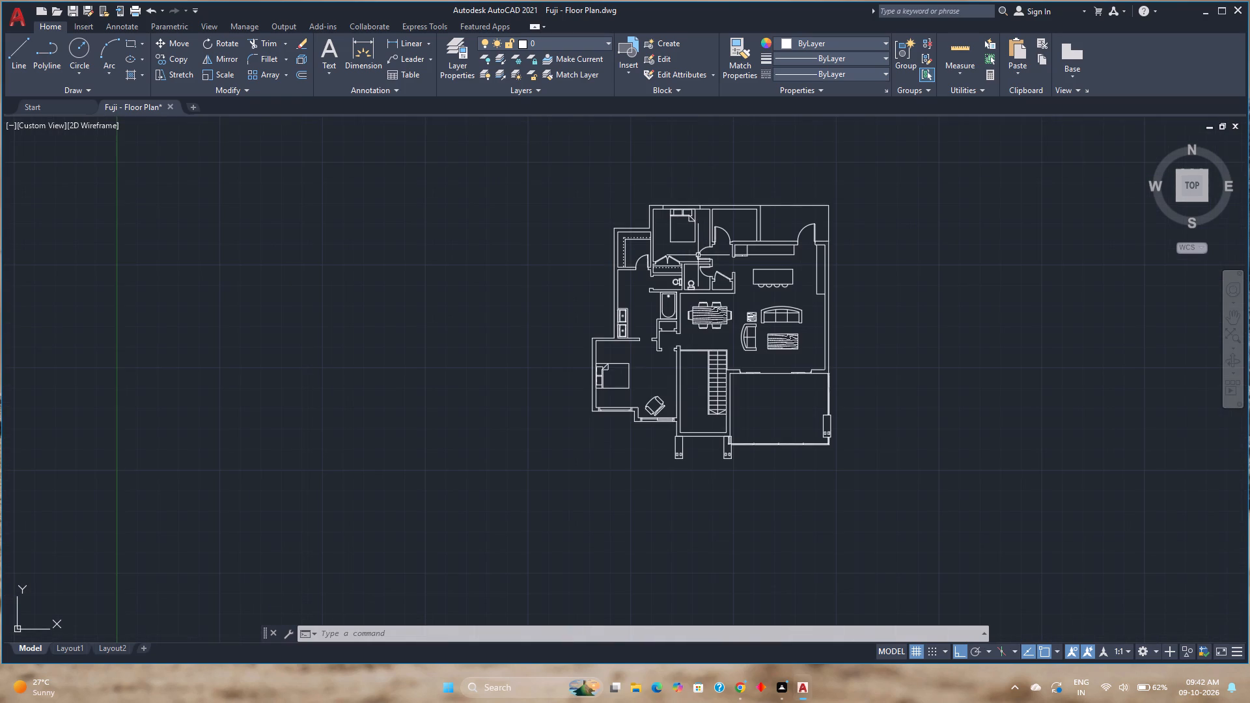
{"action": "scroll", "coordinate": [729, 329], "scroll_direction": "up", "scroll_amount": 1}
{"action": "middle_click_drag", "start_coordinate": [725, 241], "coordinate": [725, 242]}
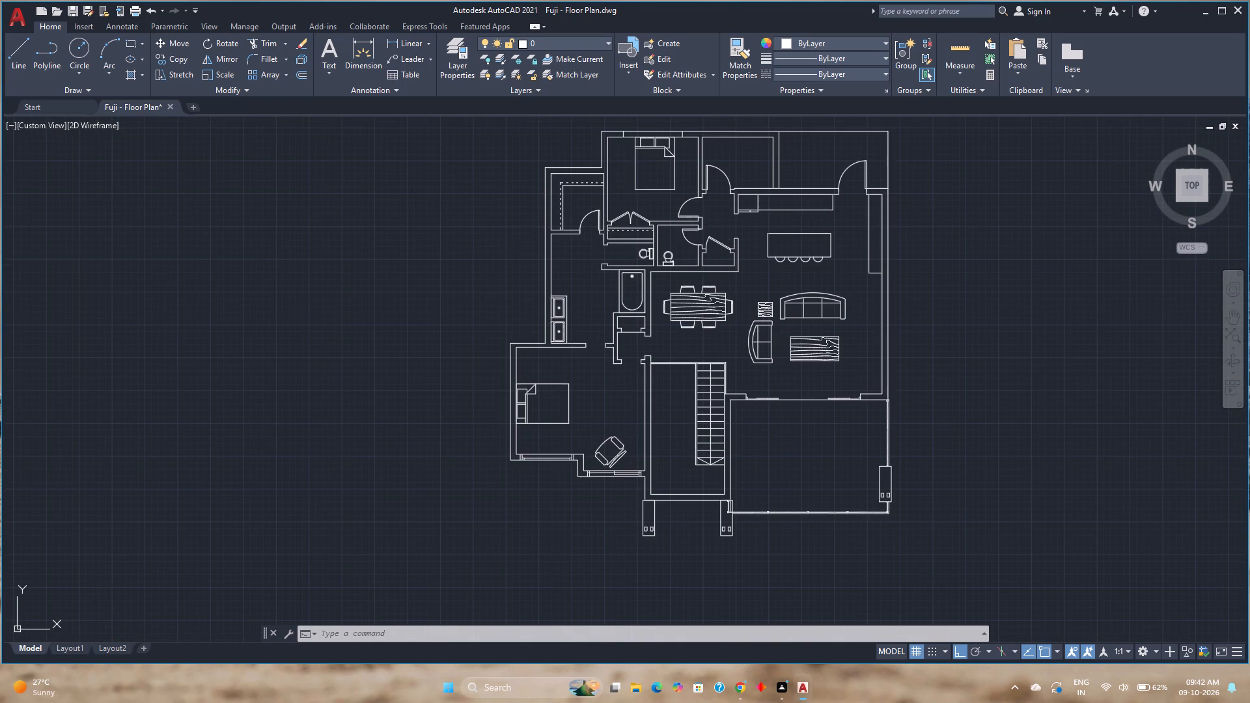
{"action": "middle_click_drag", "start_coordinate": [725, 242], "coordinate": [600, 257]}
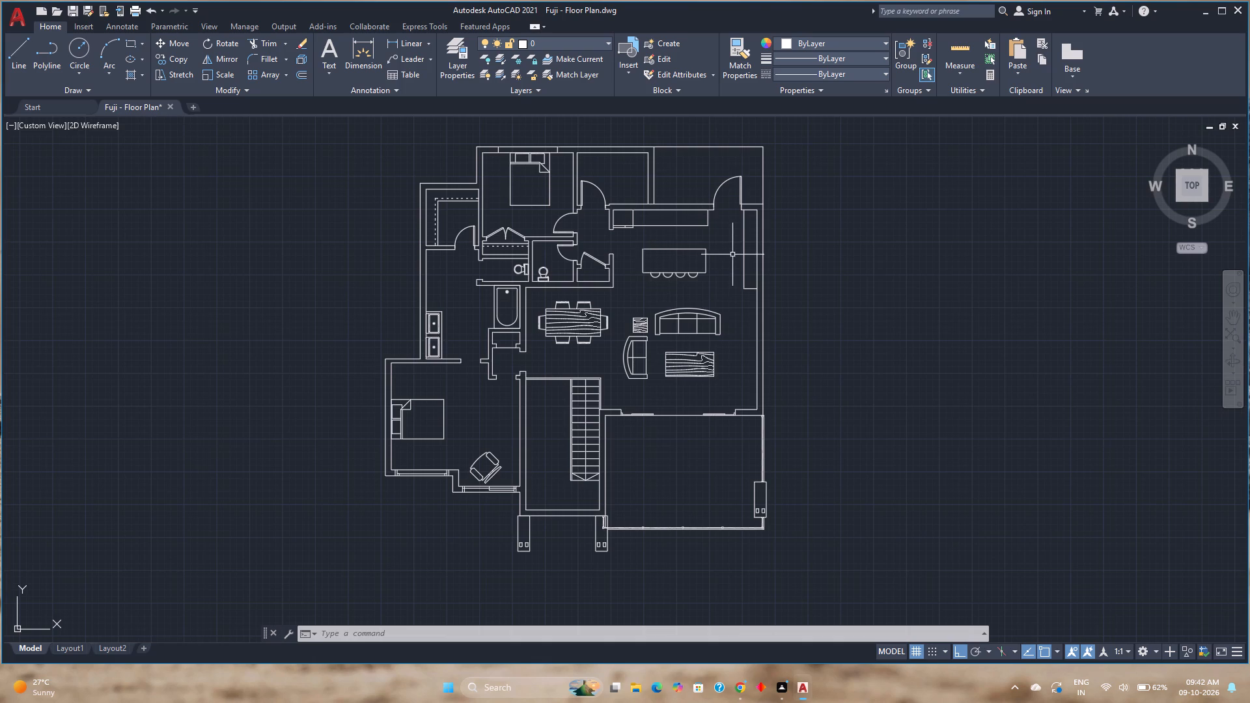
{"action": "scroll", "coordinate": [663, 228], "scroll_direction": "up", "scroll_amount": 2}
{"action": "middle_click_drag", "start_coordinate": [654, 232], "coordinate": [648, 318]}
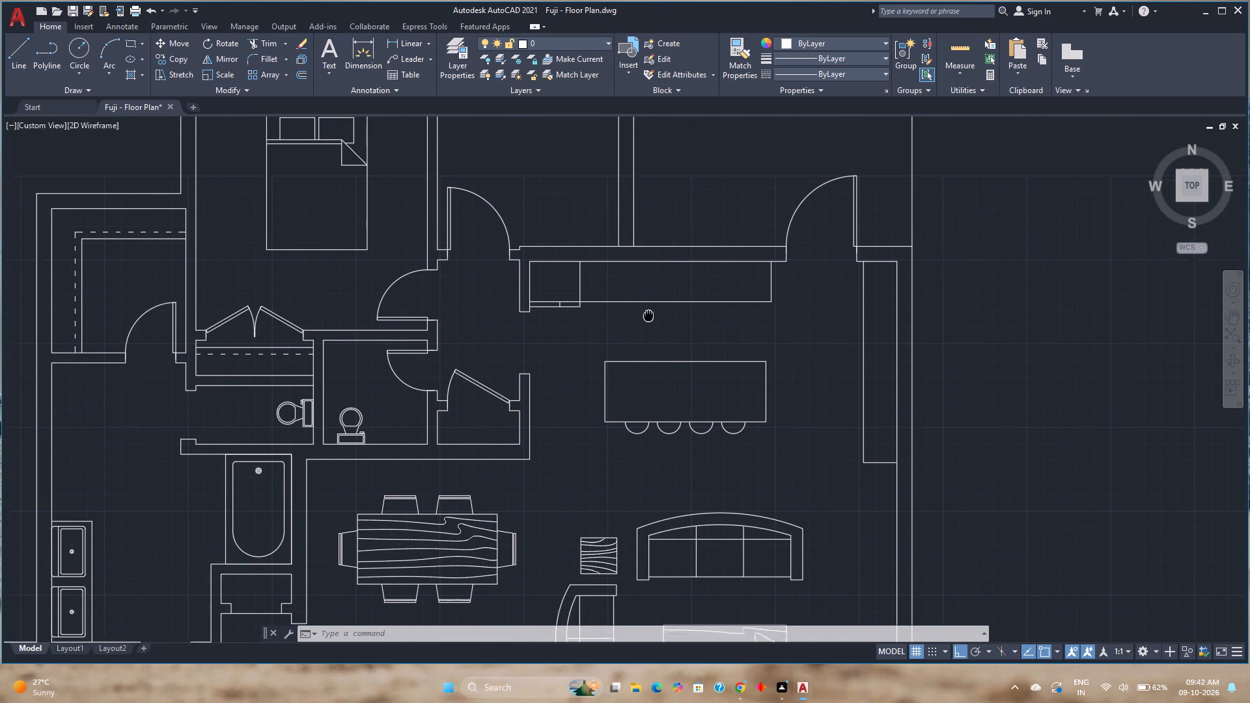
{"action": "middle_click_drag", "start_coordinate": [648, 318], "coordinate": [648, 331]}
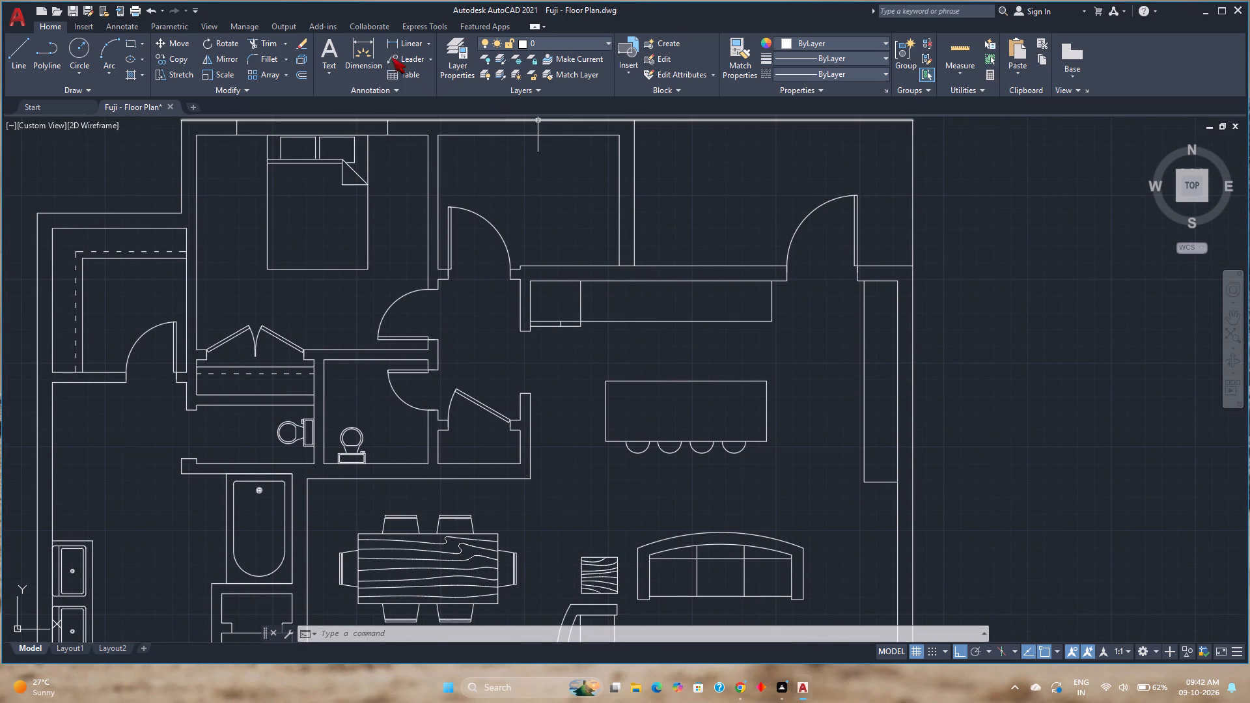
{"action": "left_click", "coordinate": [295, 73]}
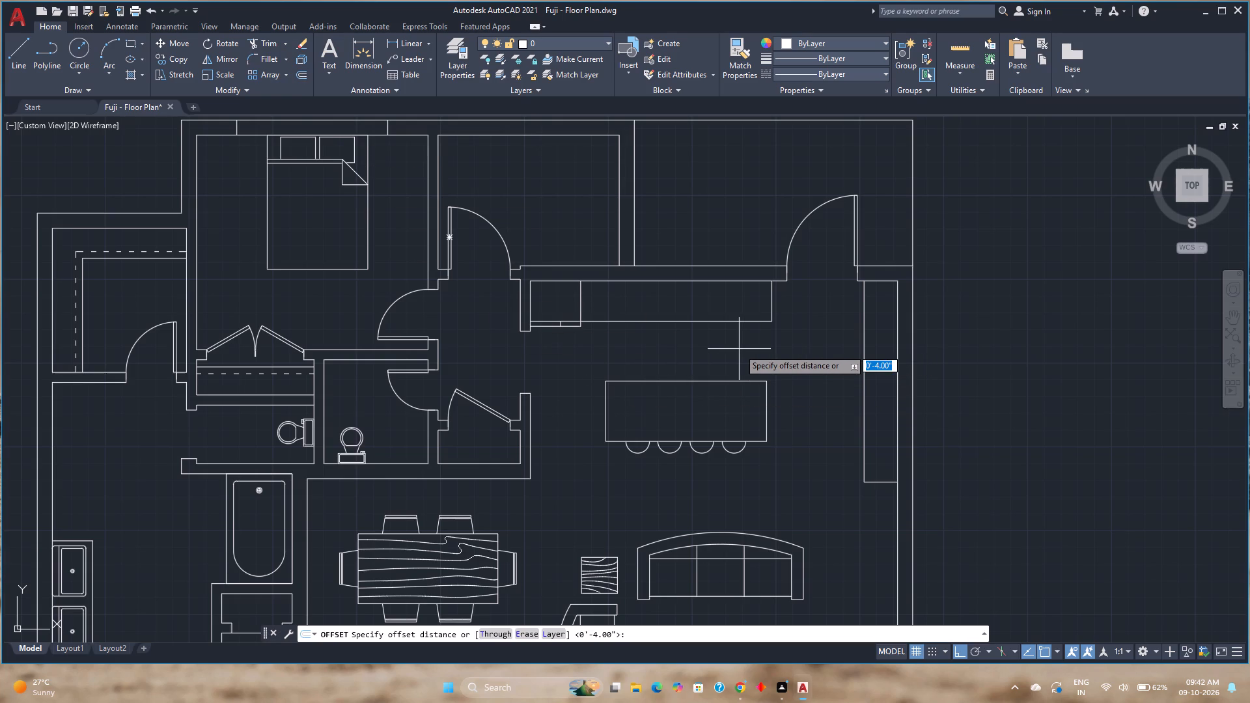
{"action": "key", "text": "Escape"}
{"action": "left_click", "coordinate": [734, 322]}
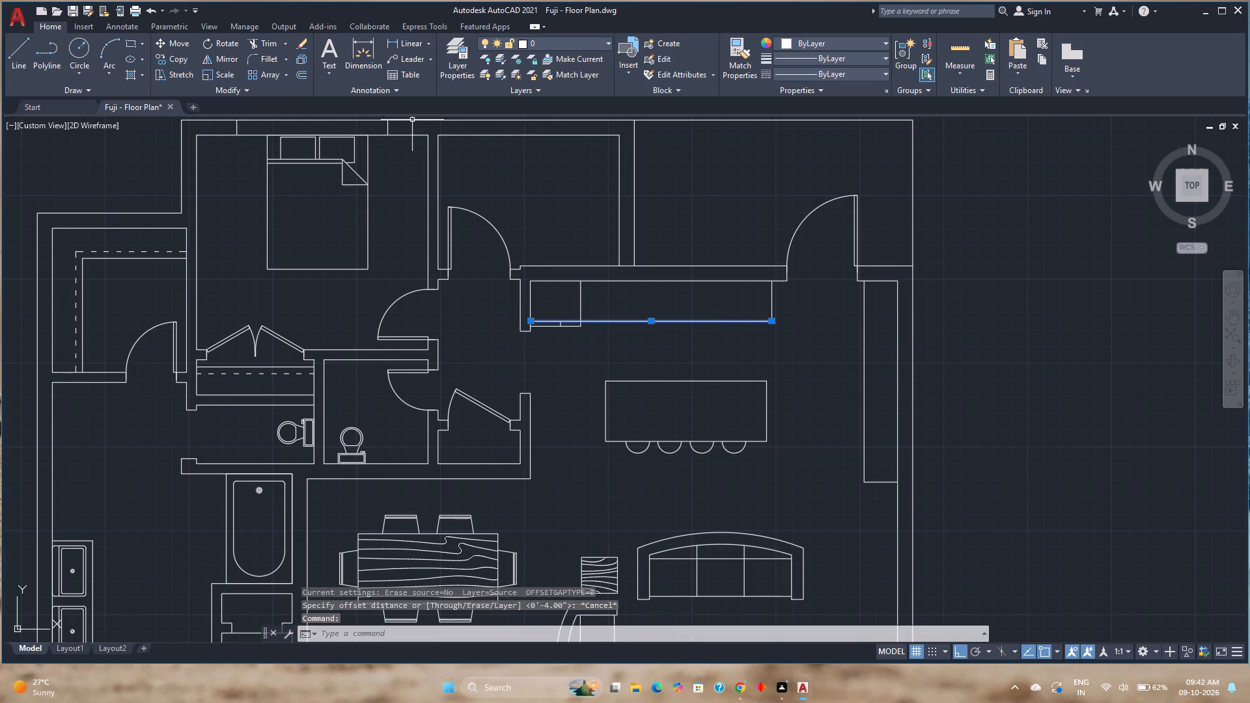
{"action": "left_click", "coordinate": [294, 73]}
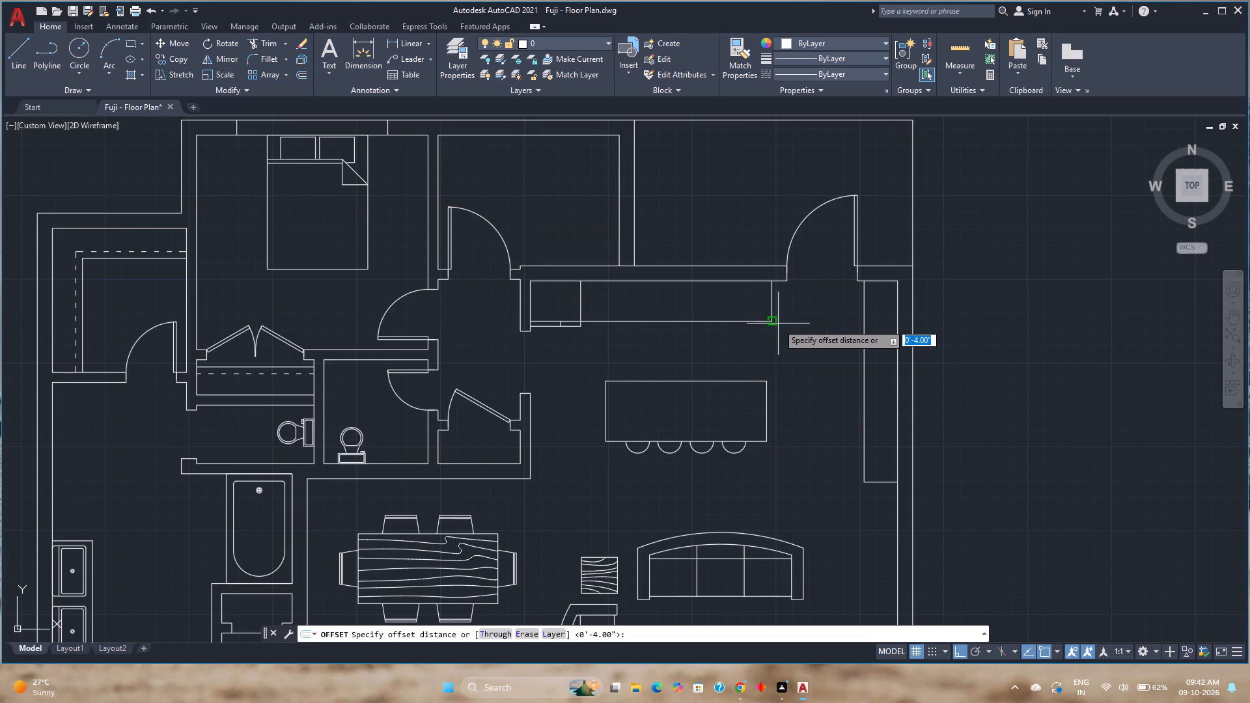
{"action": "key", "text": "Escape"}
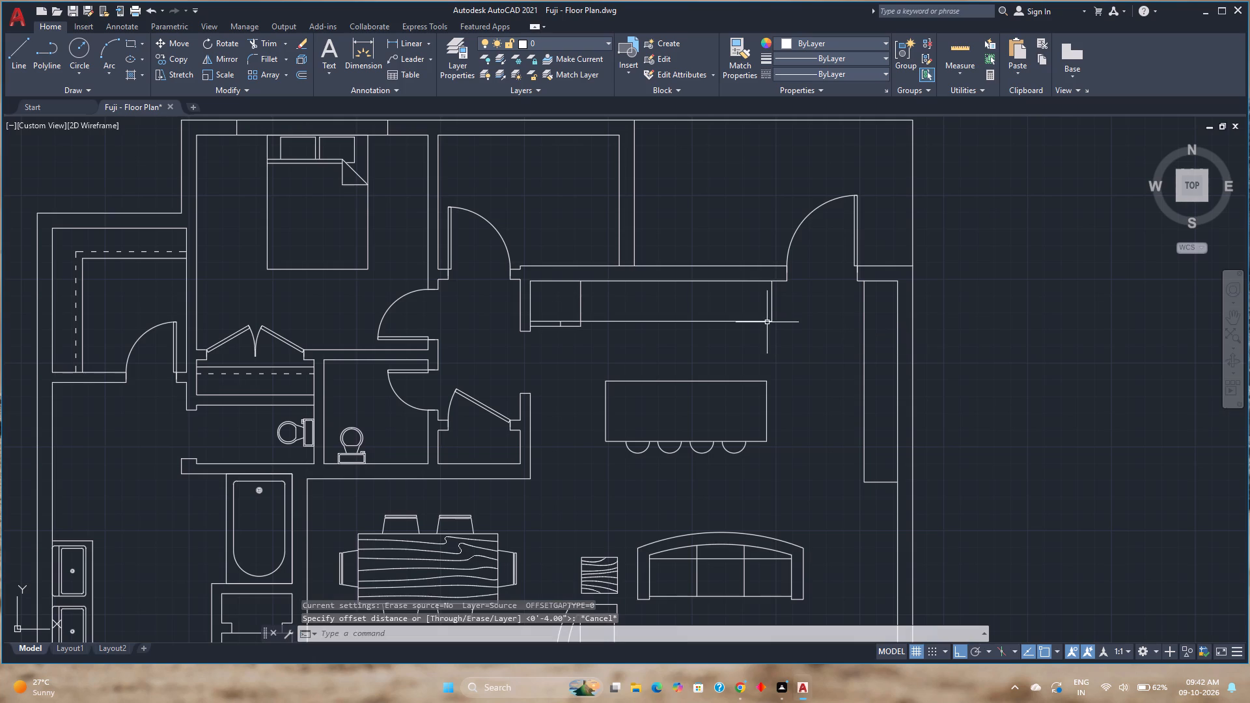
Copy the north kitchen counter's front edge line to the midpoint of the counter's east end.
{"action": "left_click", "coordinate": [743, 322]}
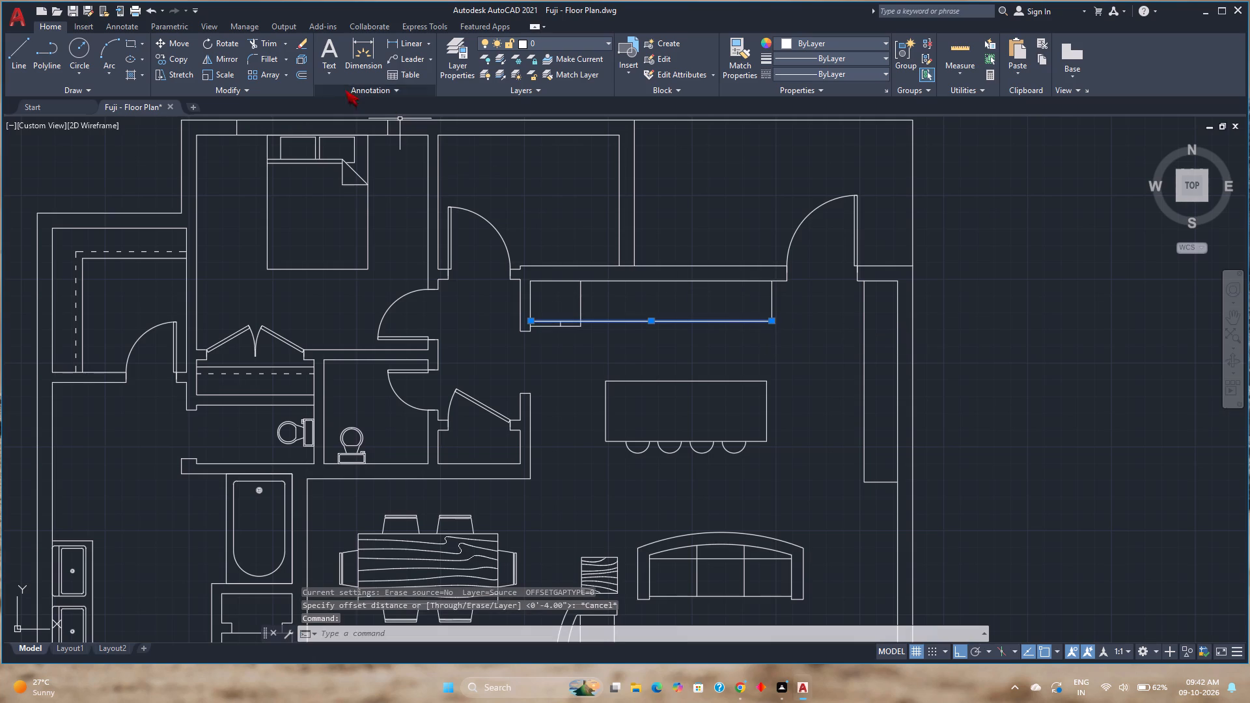
{"action": "left_click", "coordinate": [170, 55]}
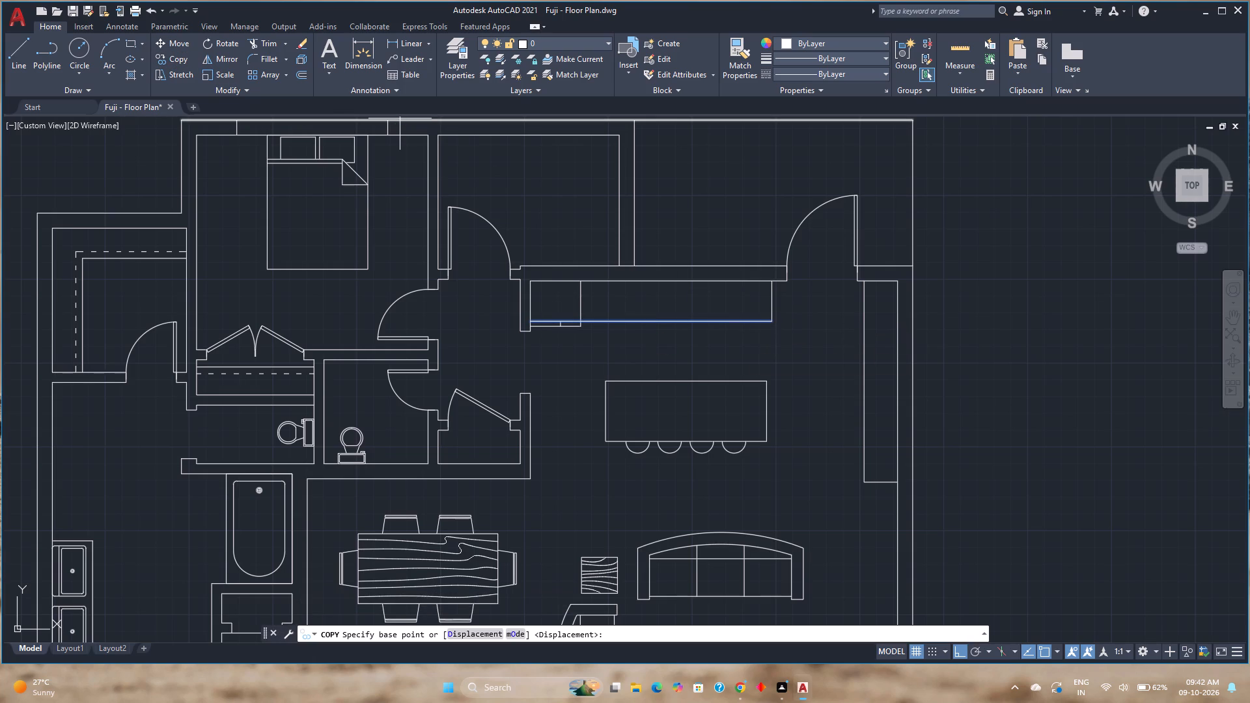
{"action": "left_click", "coordinate": [769, 322]}
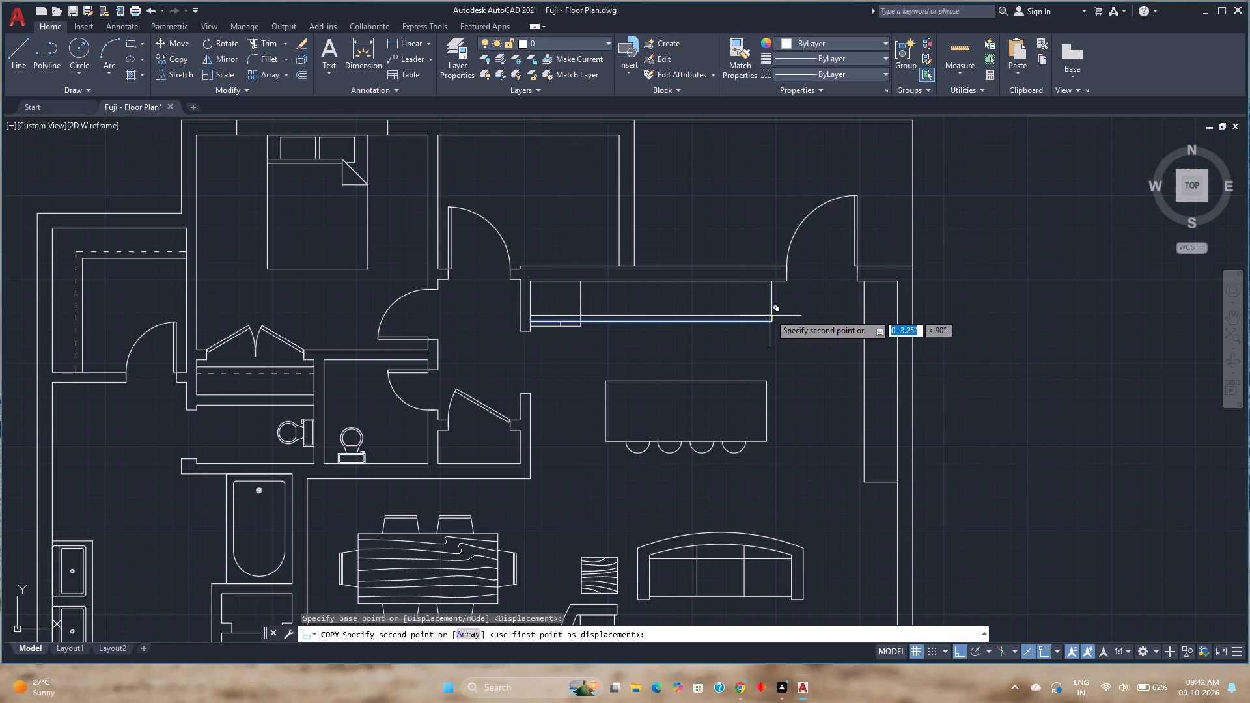
{"action": "left_click", "coordinate": [769, 304]}
{"action": "key", "text": "Escape"}
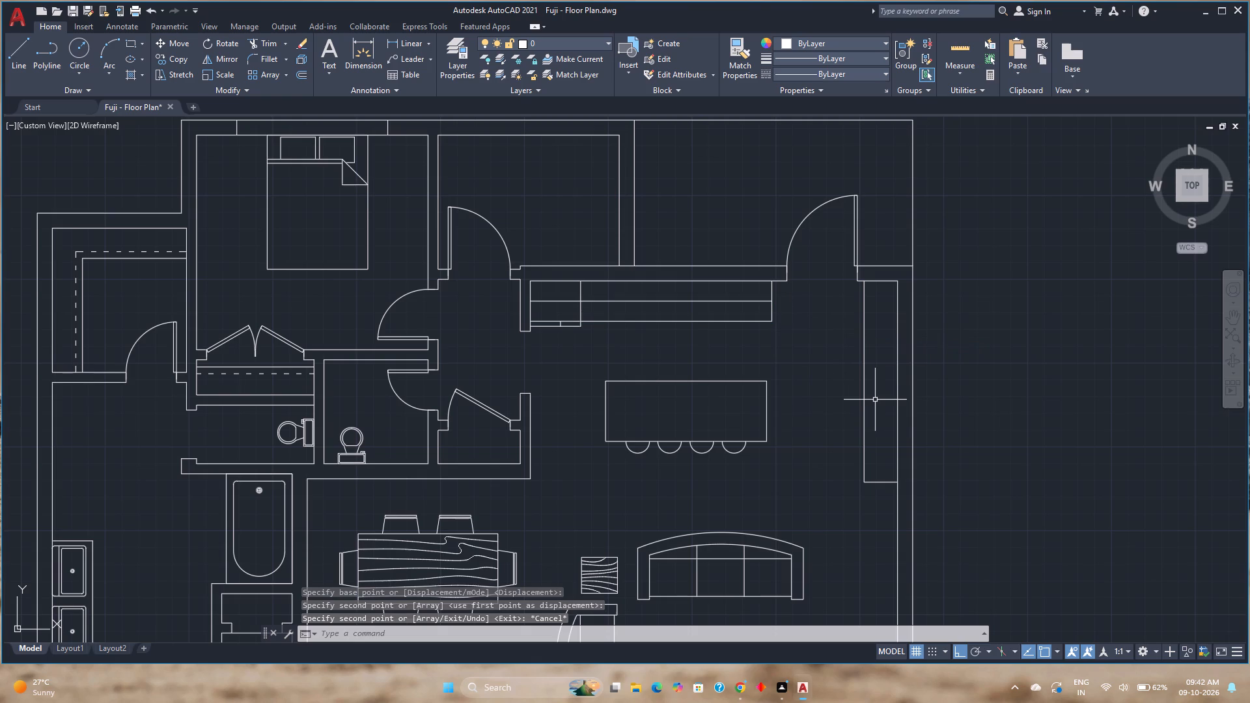
Copy the east wall counter's front edge line to midway between the counter's two north corners.
{"action": "left_click", "coordinate": [865, 404]}
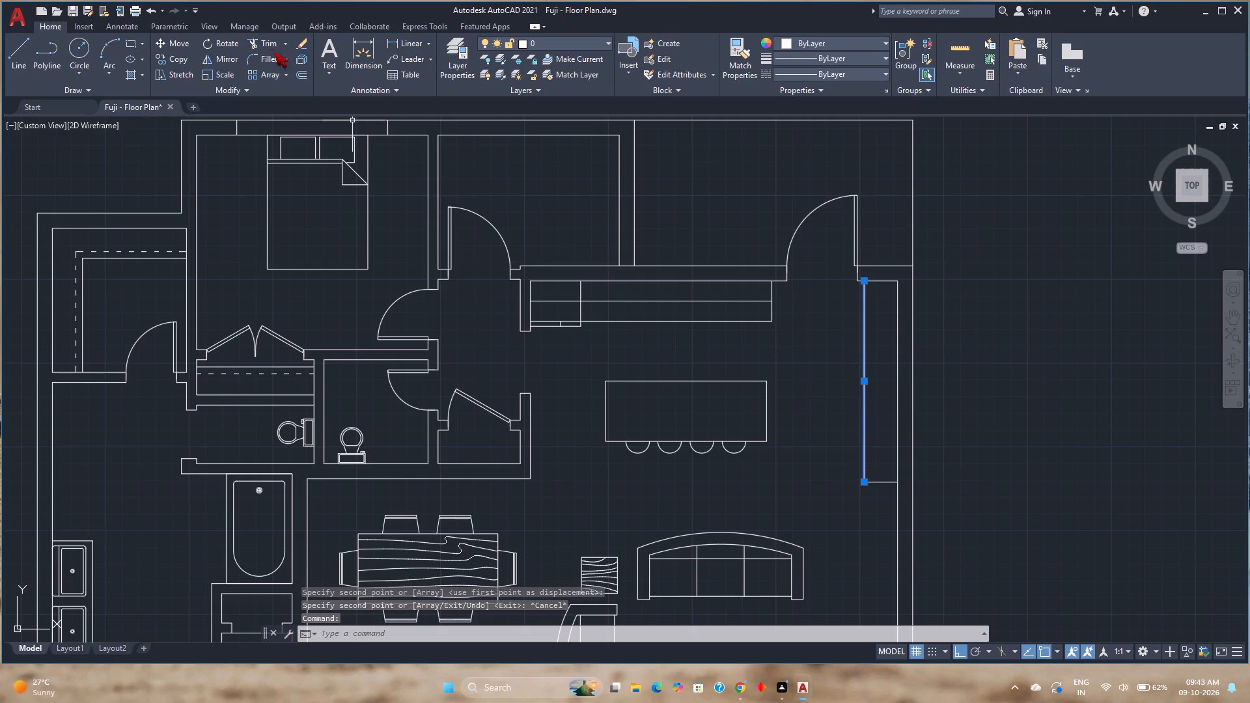
{"action": "left_click", "coordinate": [186, 59]}
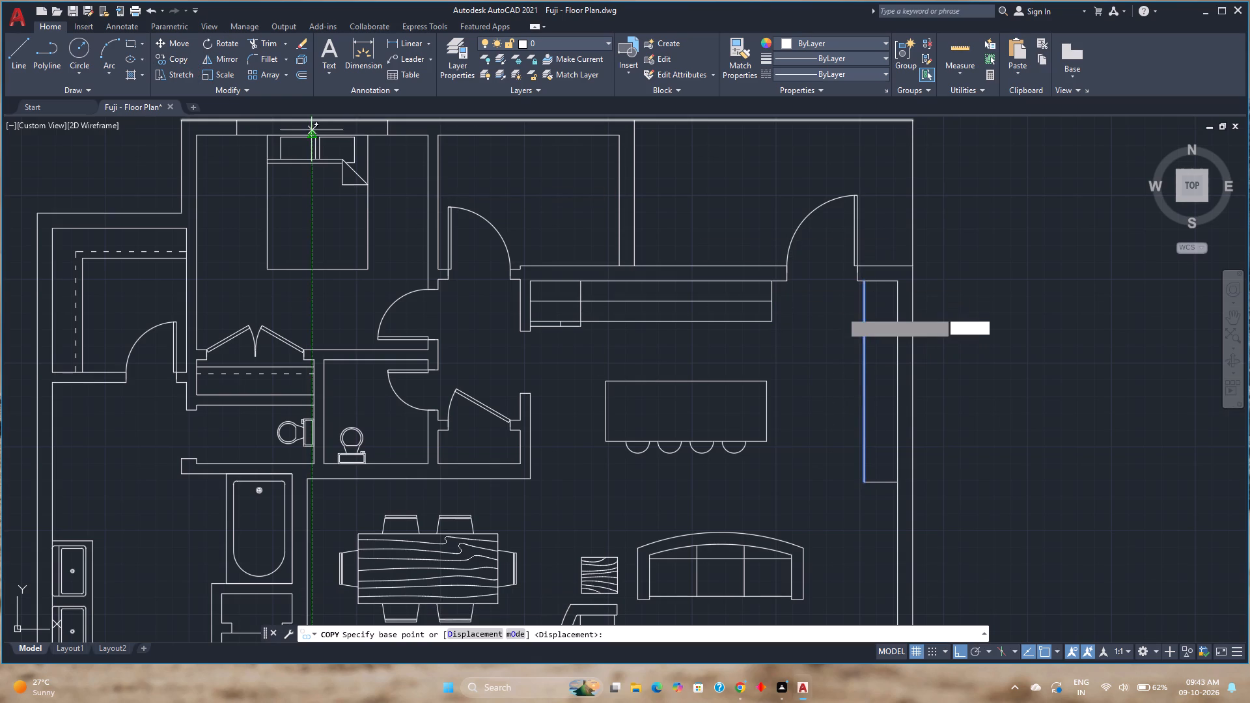
{"action": "left_click", "coordinate": [863, 283]}
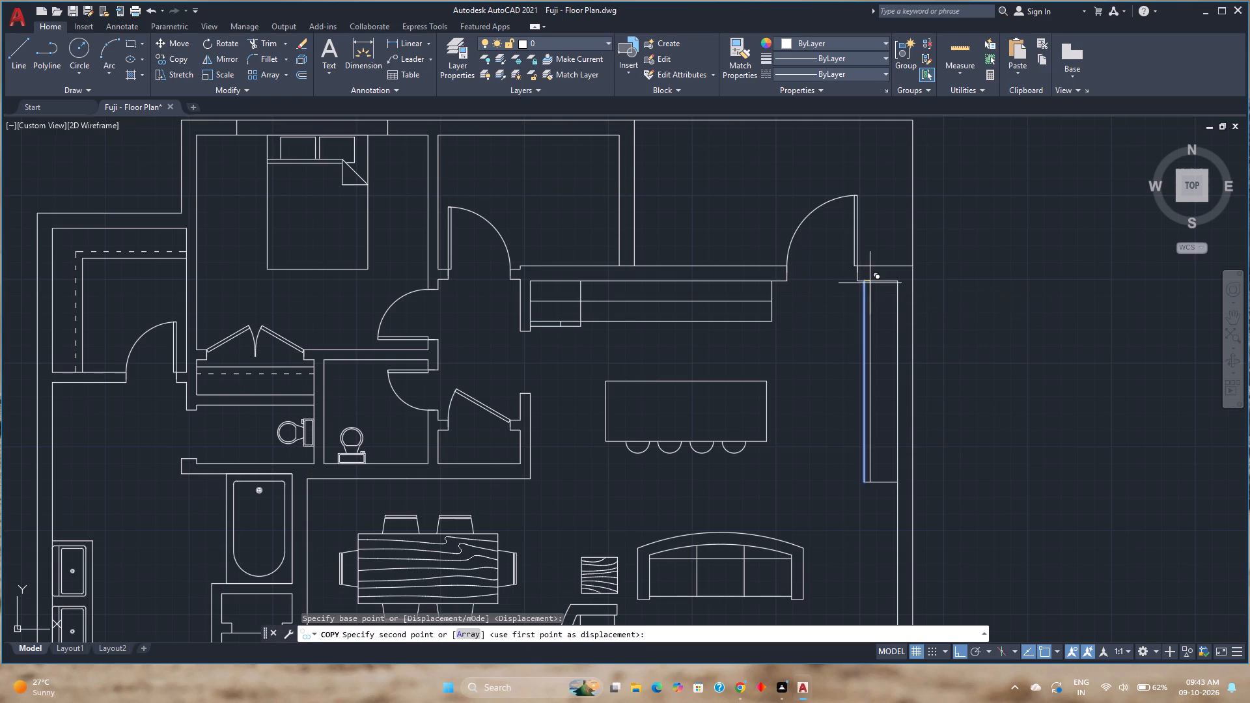
{"action": "key", "text": "m"}
{"action": "key", "text": "2"}
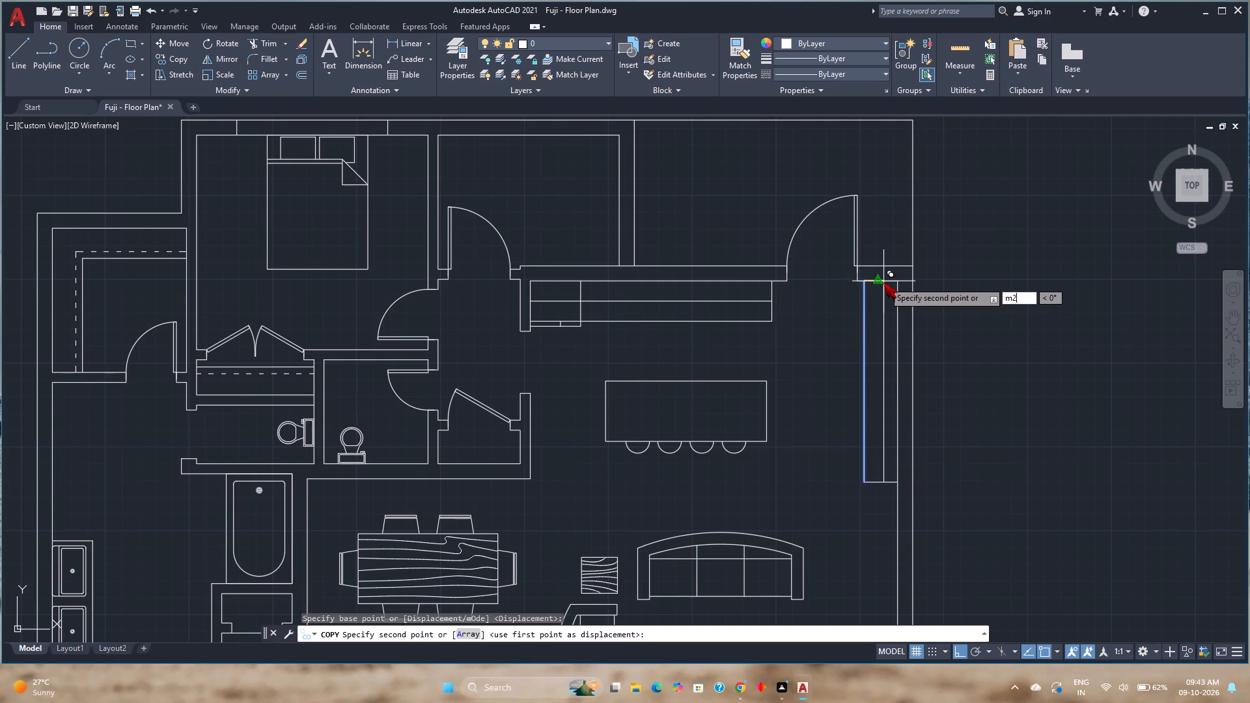
{"action": "key", "text": "p"}
{"action": "key", "text": "Return"}
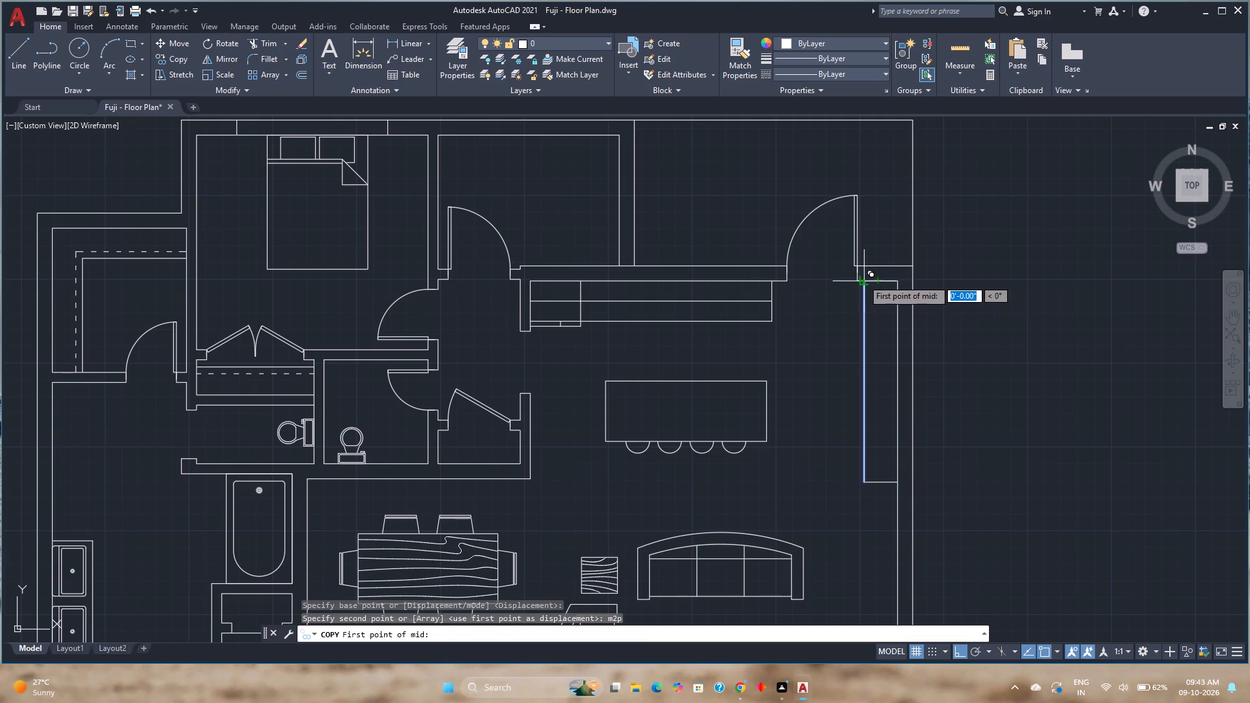
{"action": "left_click", "coordinate": [863, 279]}
{"action": "left_click", "coordinate": [896, 281]}
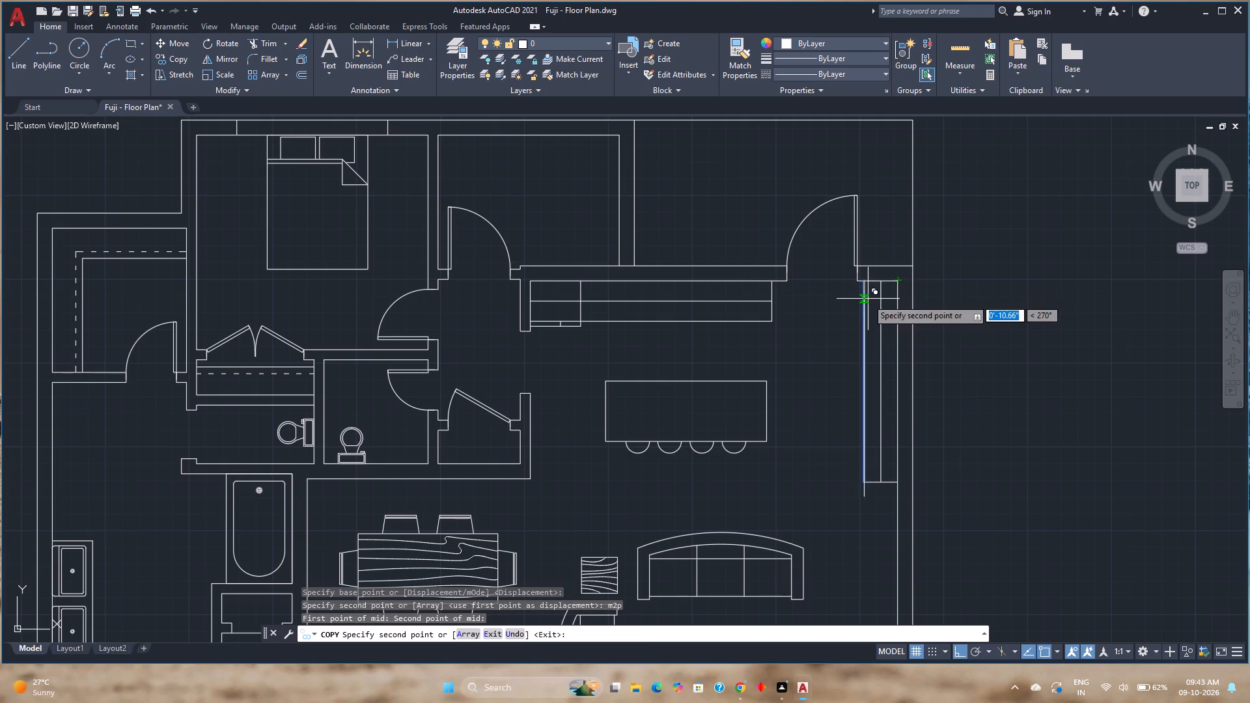
{"action": "key", "text": "Escape"}
Trim the new north counter centre line where it crosses the square unit at the counter's west end.
{"action": "type", "text": "tr"}
{"action": "key", "text": "Return"}
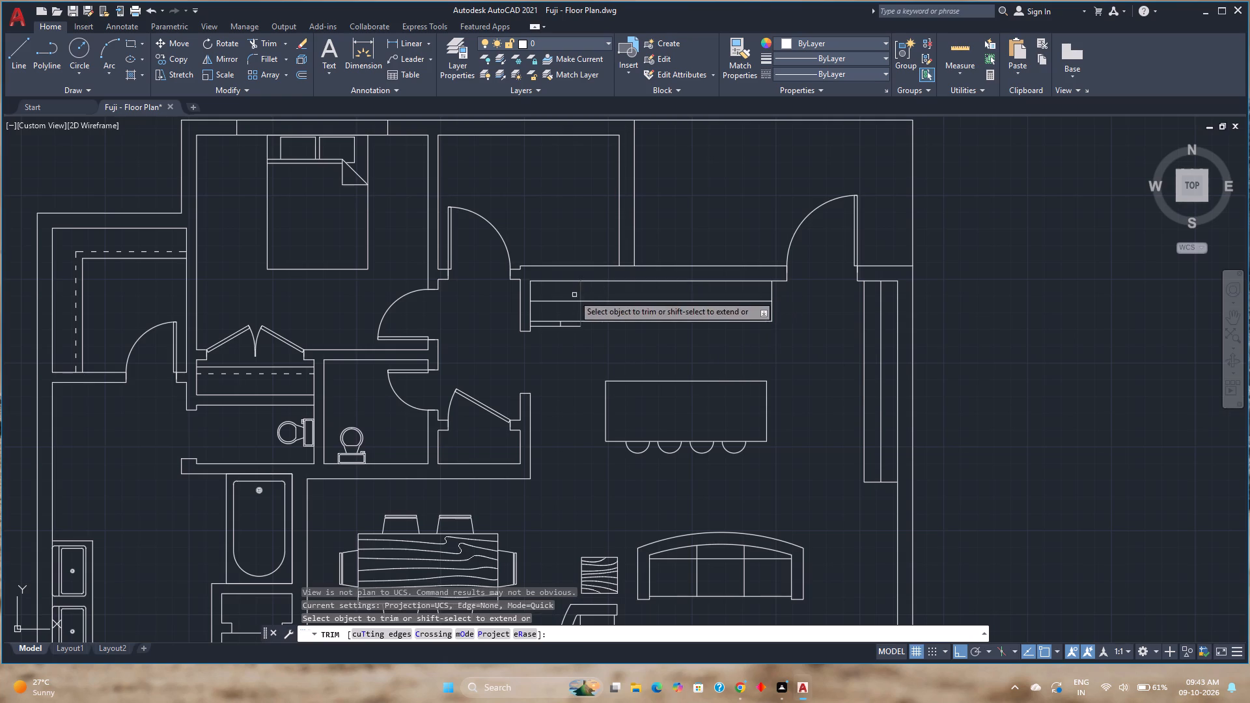
{"action": "left_click", "coordinate": [565, 297]}
{"action": "left_click", "coordinate": [567, 308]}
{"action": "key", "text": "Escape"}
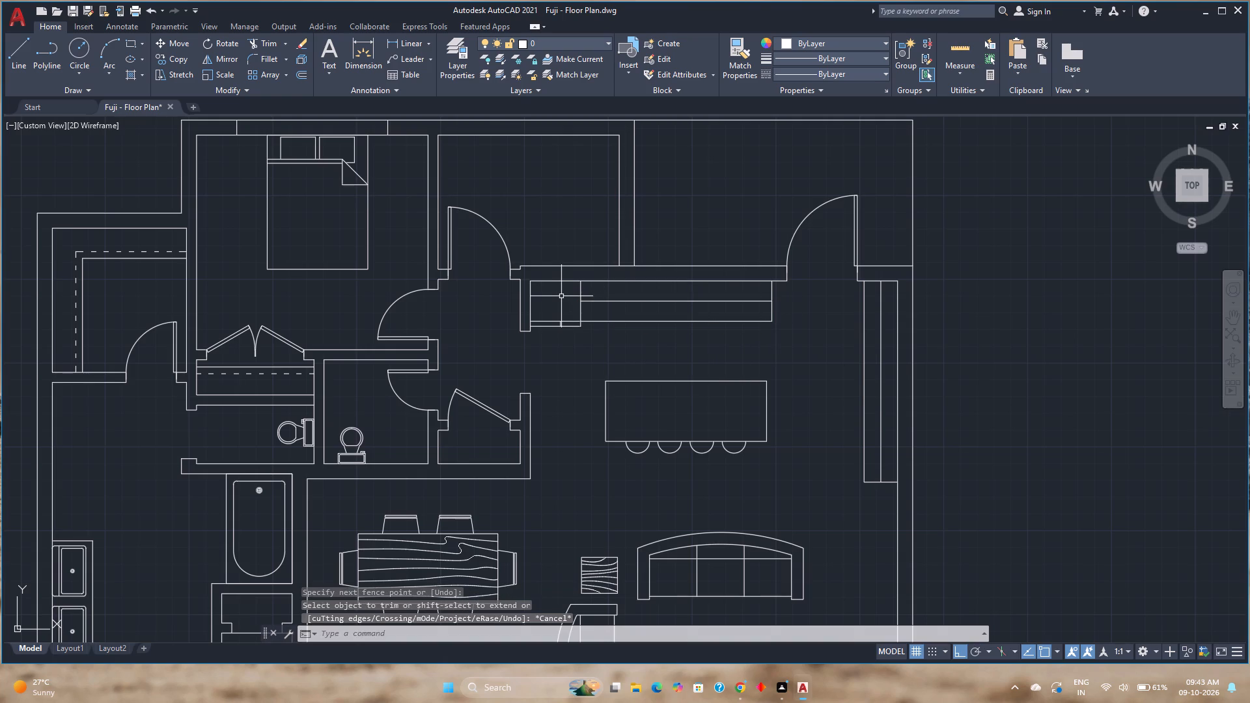
Match the double-door closet's dashed line properties onto the centre lines of the north and east kitchen counters.
{"action": "left_click", "coordinate": [281, 373]}
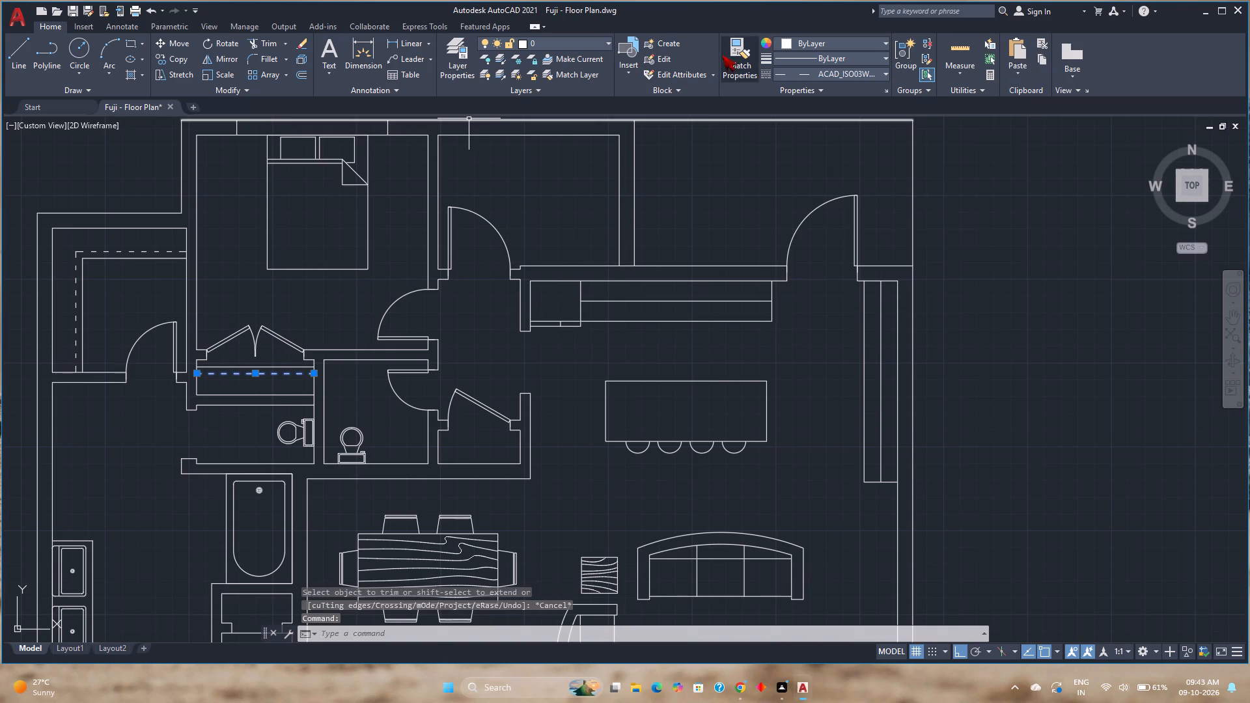
{"action": "left_click", "coordinate": [724, 51]}
{"action": "left_click", "coordinate": [693, 303]}
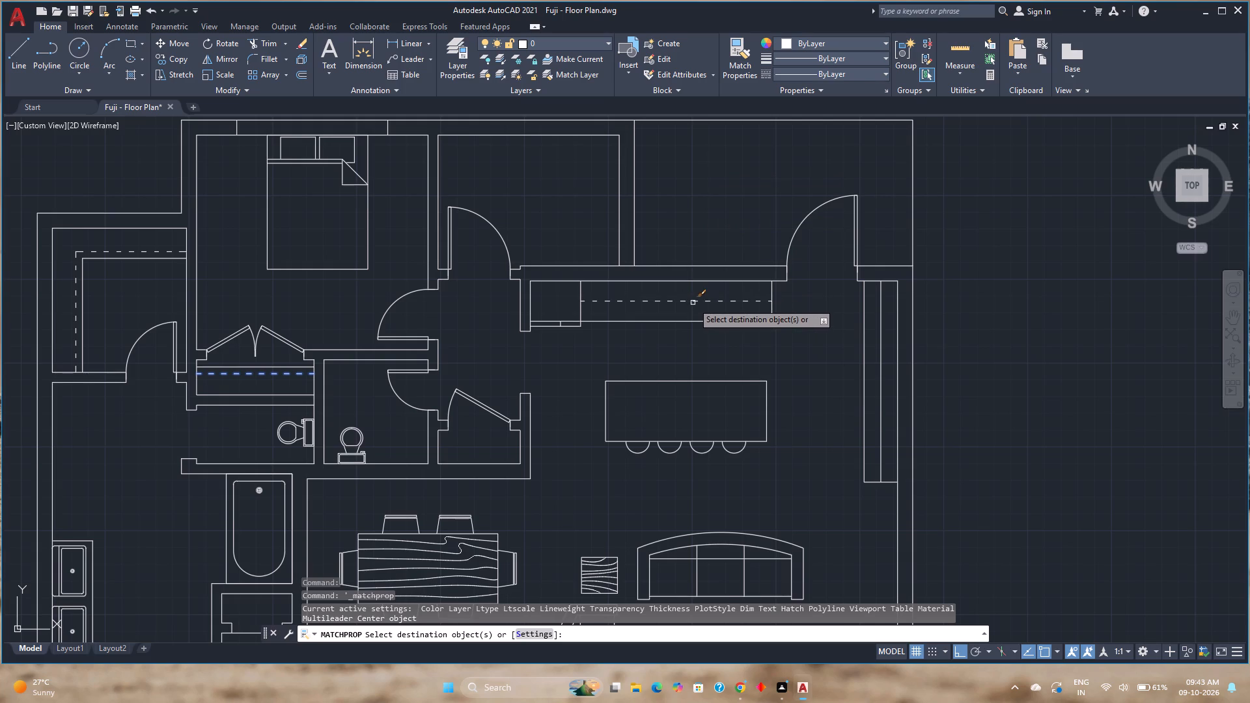
{"action": "left_click", "coordinate": [880, 343]}
{"action": "key", "text": "Escape"}
Save the drawing.
{"action": "scroll", "coordinate": [695, 329], "scroll_direction": "down", "scroll_amount": 2}
{"action": "middle_click_drag", "start_coordinate": [697, 329], "coordinate": [727, 269]}
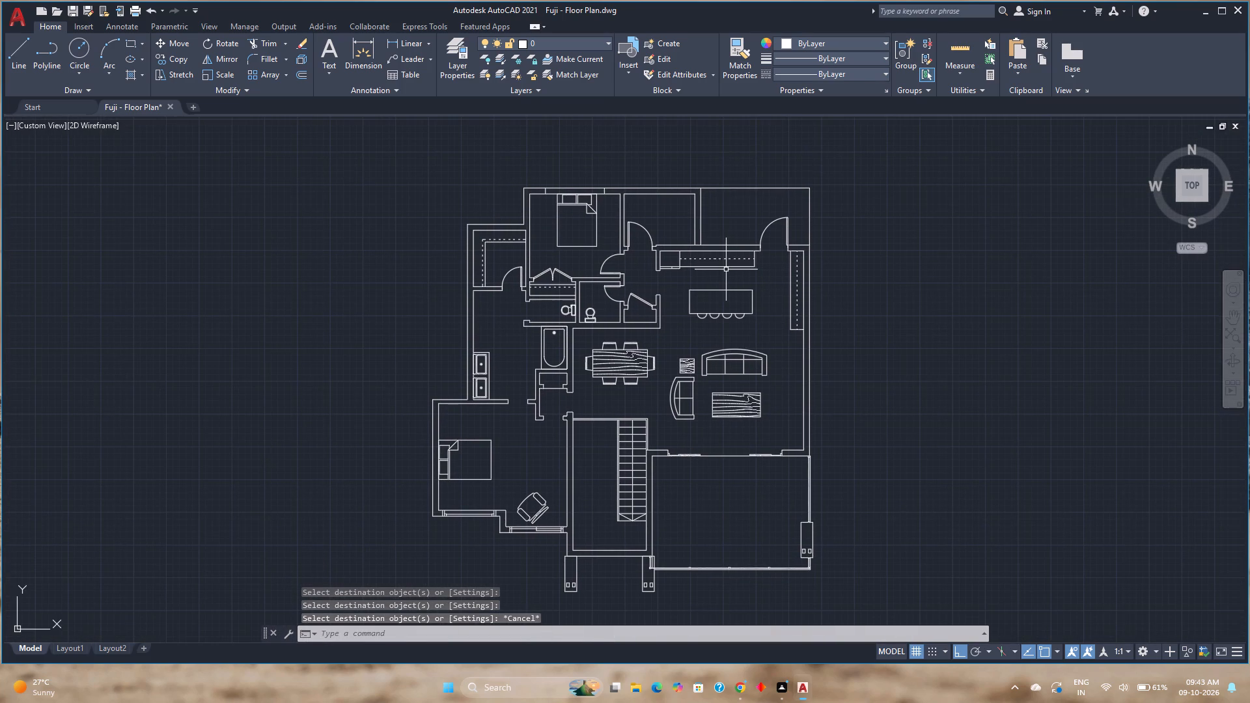
{"action": "key", "text": "ctrl+s"}
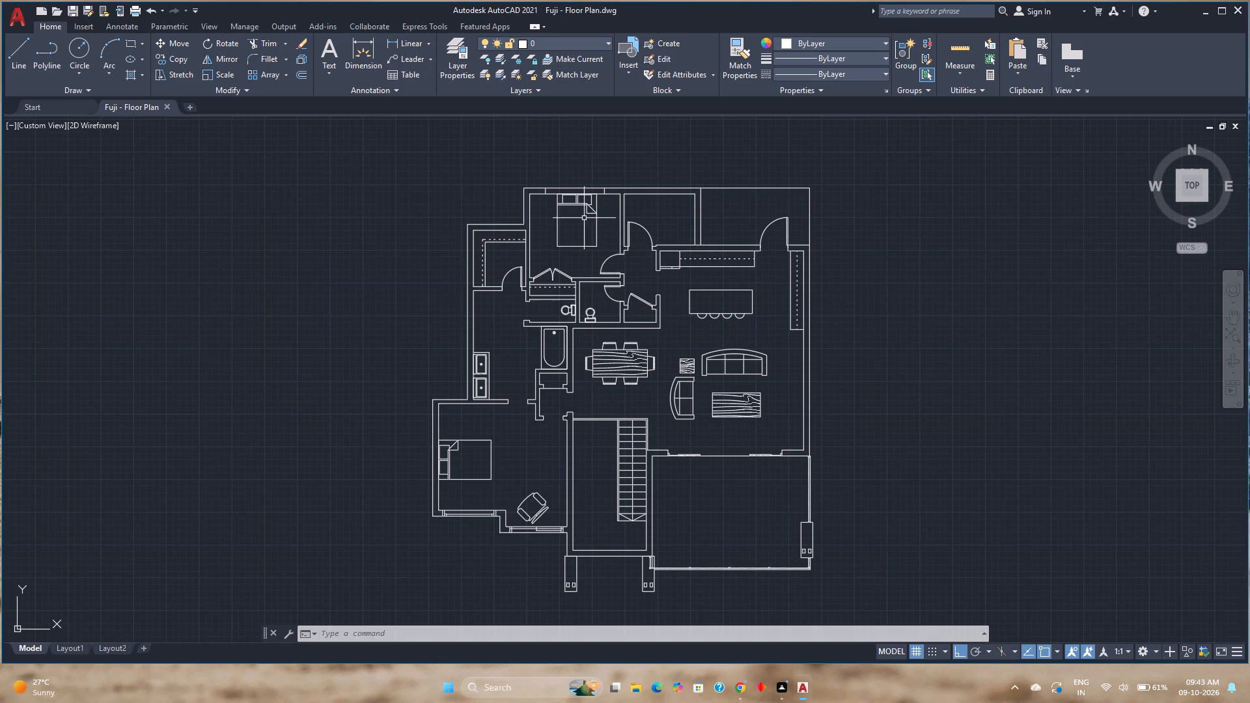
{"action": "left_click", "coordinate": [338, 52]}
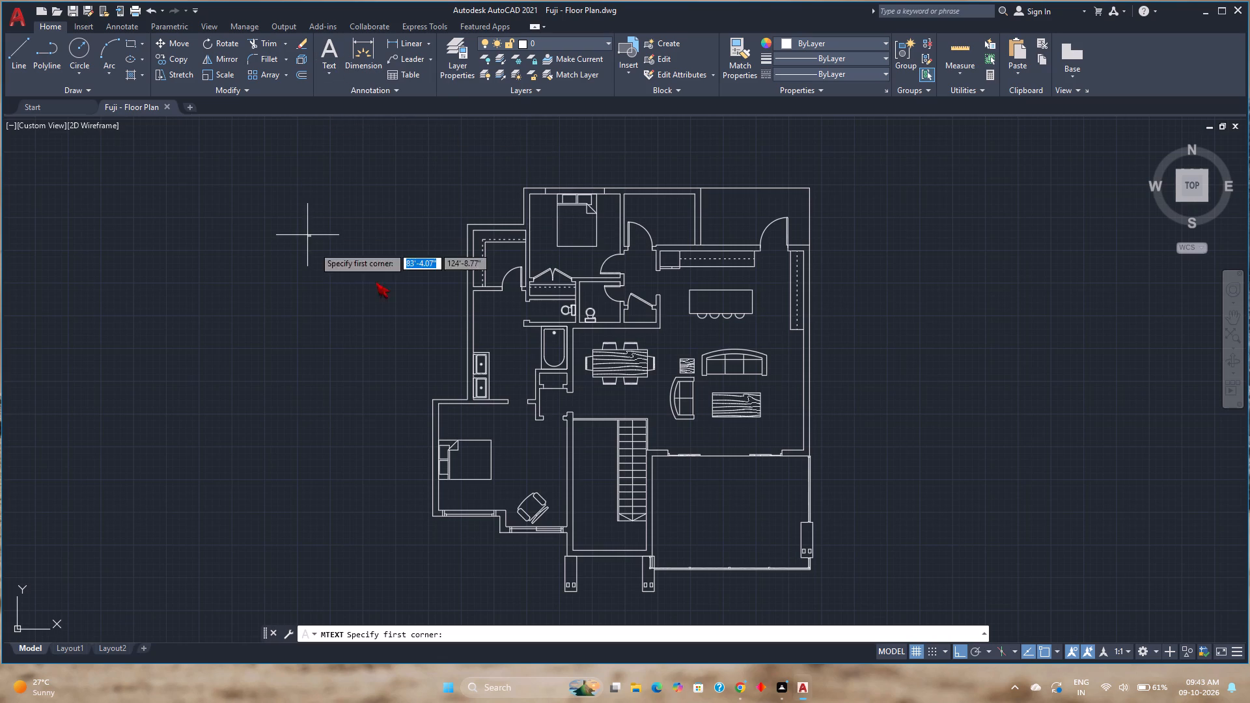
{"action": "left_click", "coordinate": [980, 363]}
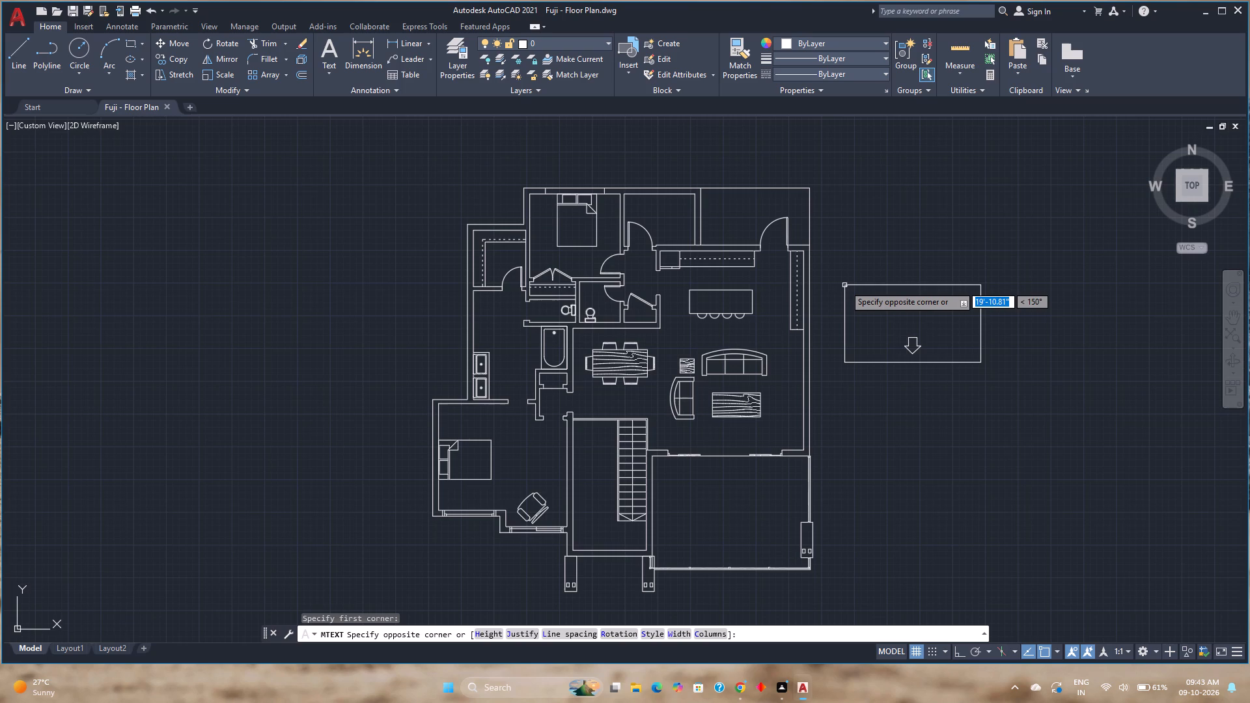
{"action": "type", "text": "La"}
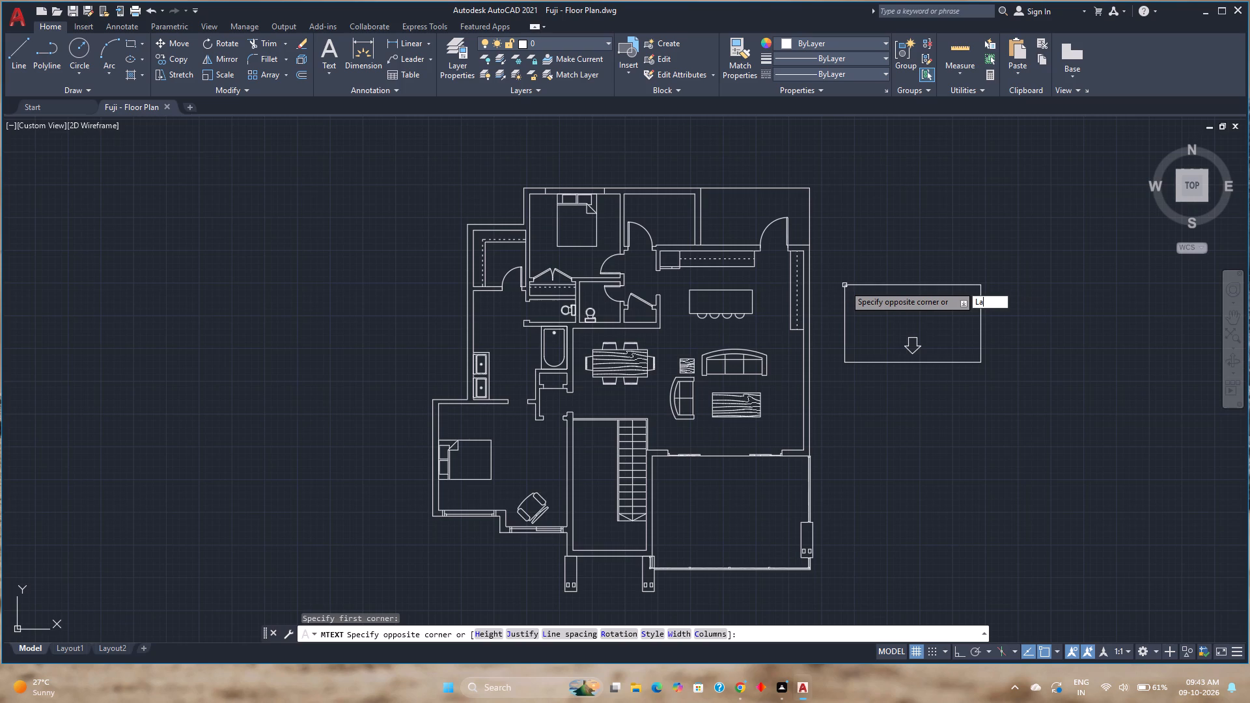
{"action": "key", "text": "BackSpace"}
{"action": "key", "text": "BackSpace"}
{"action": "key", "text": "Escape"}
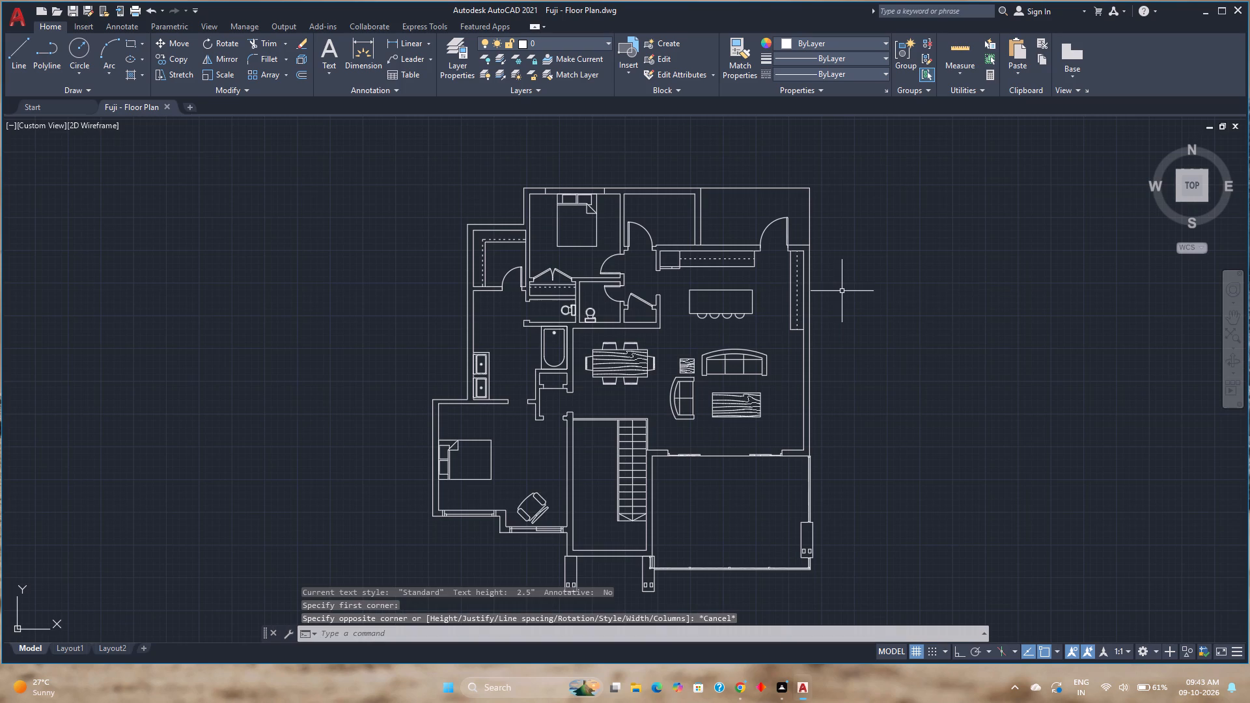
Start a multiline text reading LAUNDRY in the empty area east of the floor plan.
{"action": "left_click", "coordinate": [335, 81]}
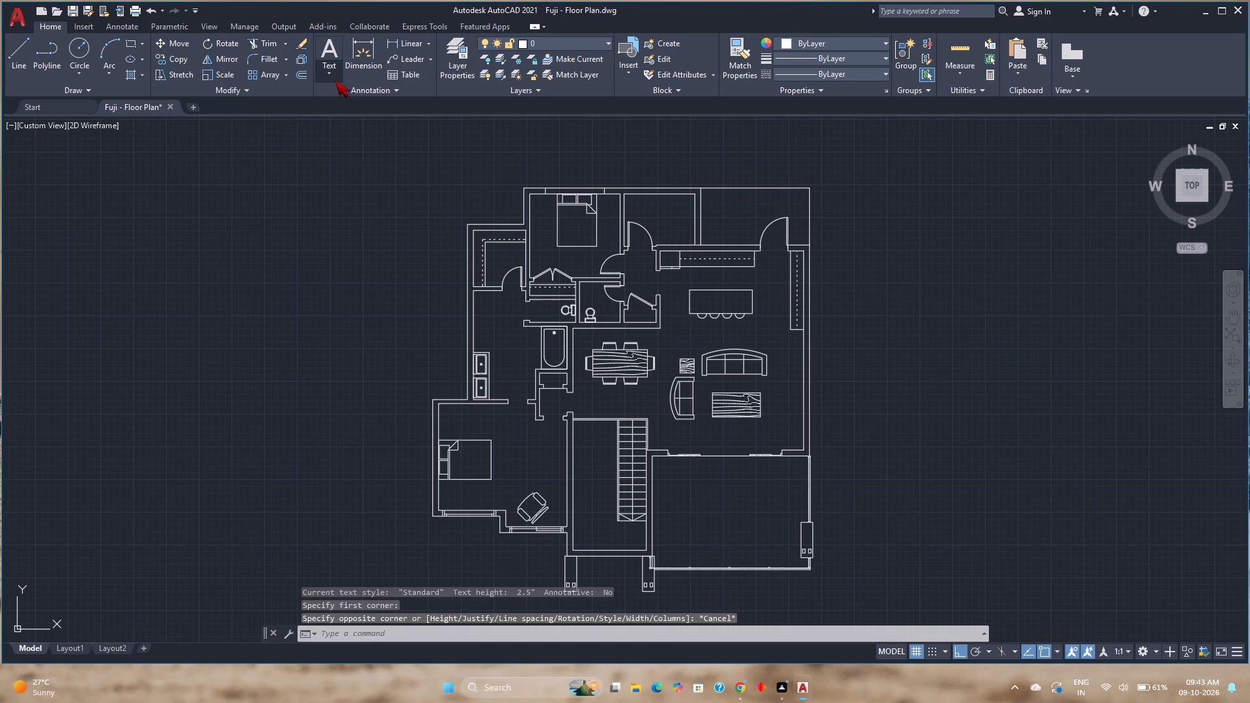
{"action": "left_click", "coordinate": [333, 43]}
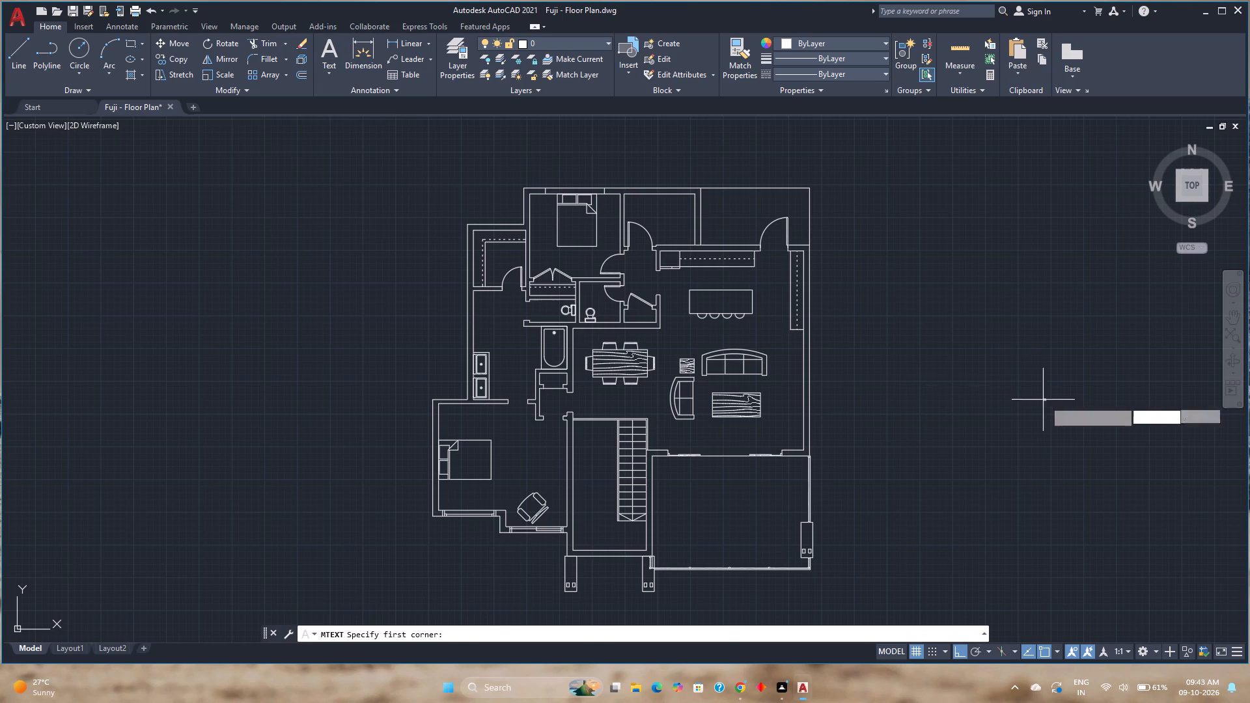
{"action": "left_click", "coordinate": [1049, 404]}
{"action": "left_click", "coordinate": [923, 338]}
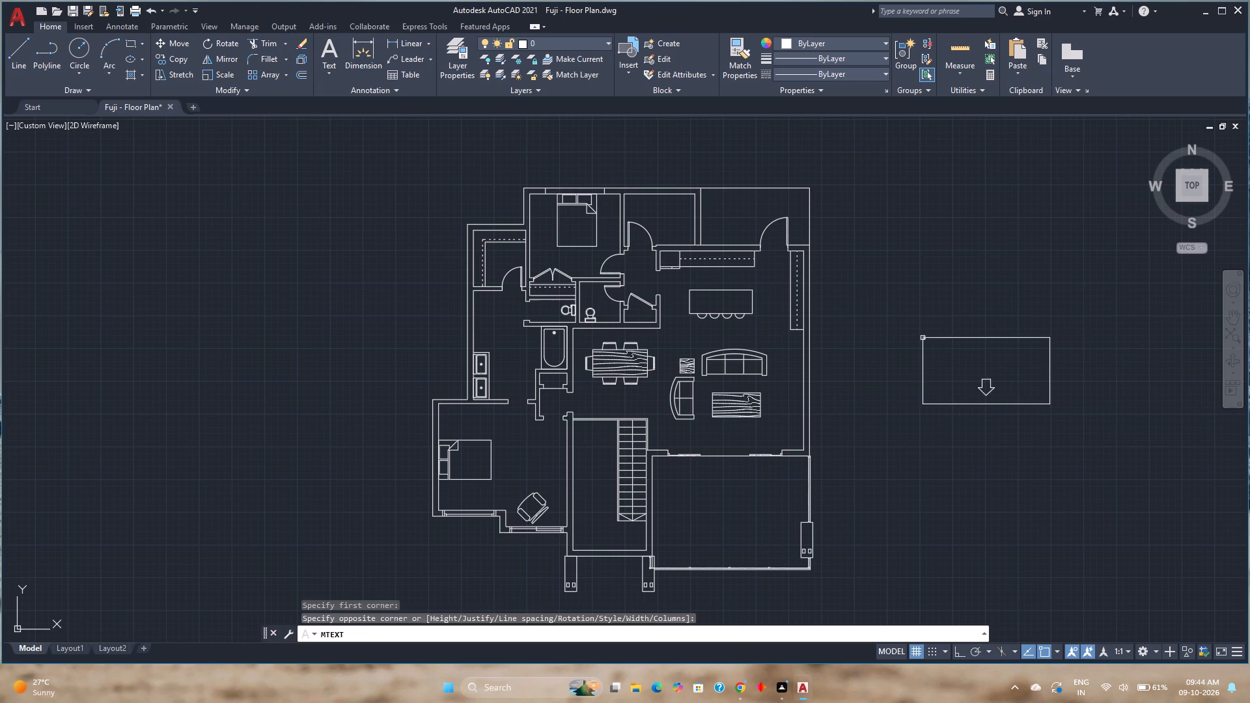
{"action": "left_click", "coordinate": [923, 338]}
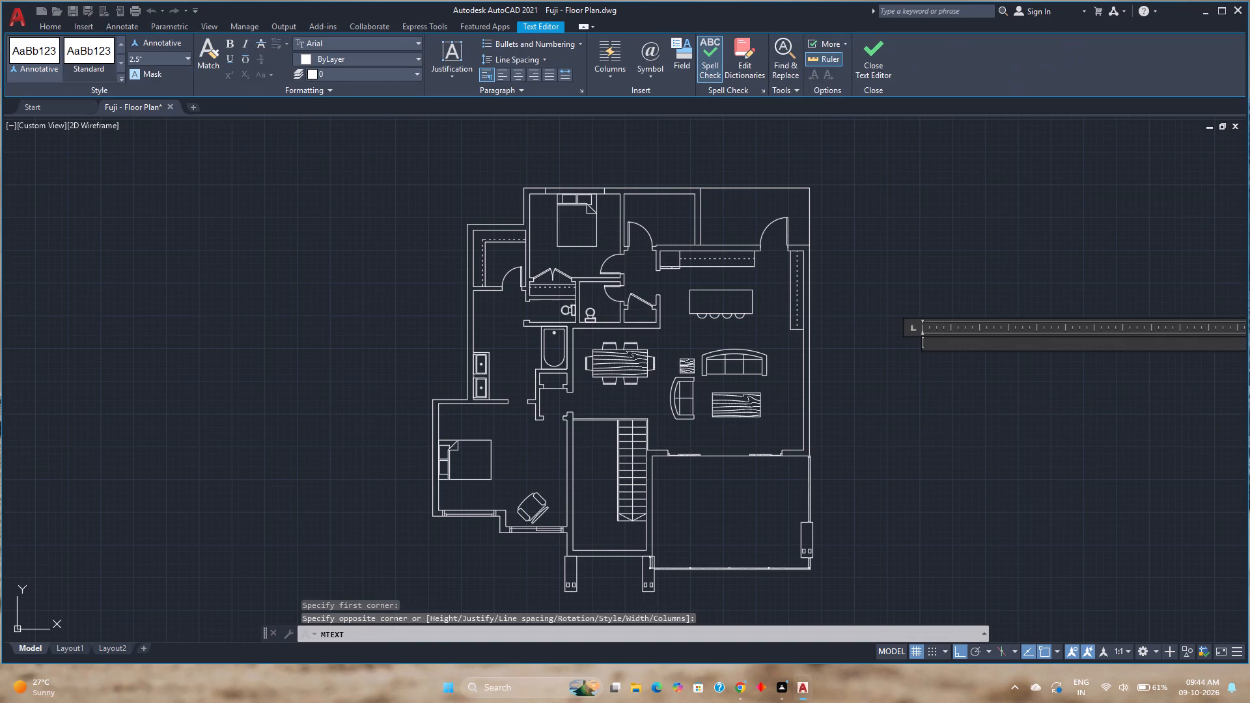
{"action": "key", "text": "shift+l"}
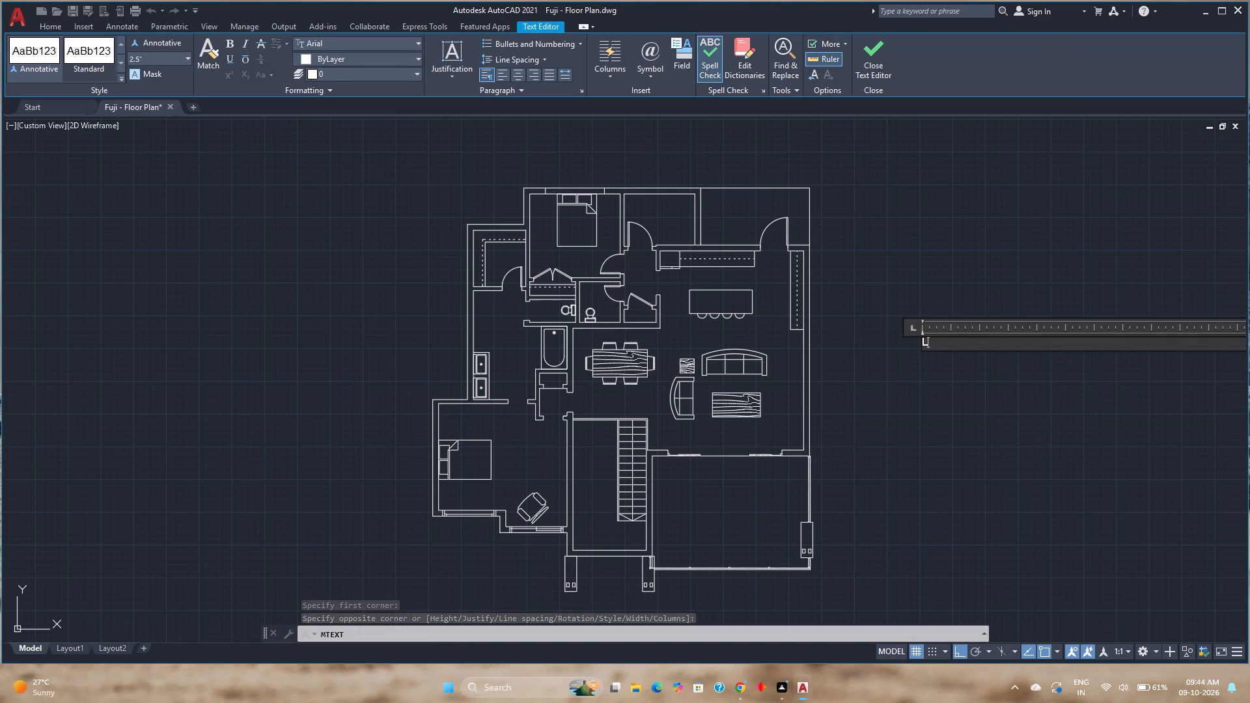
{"action": "type", "text": "AUN"}
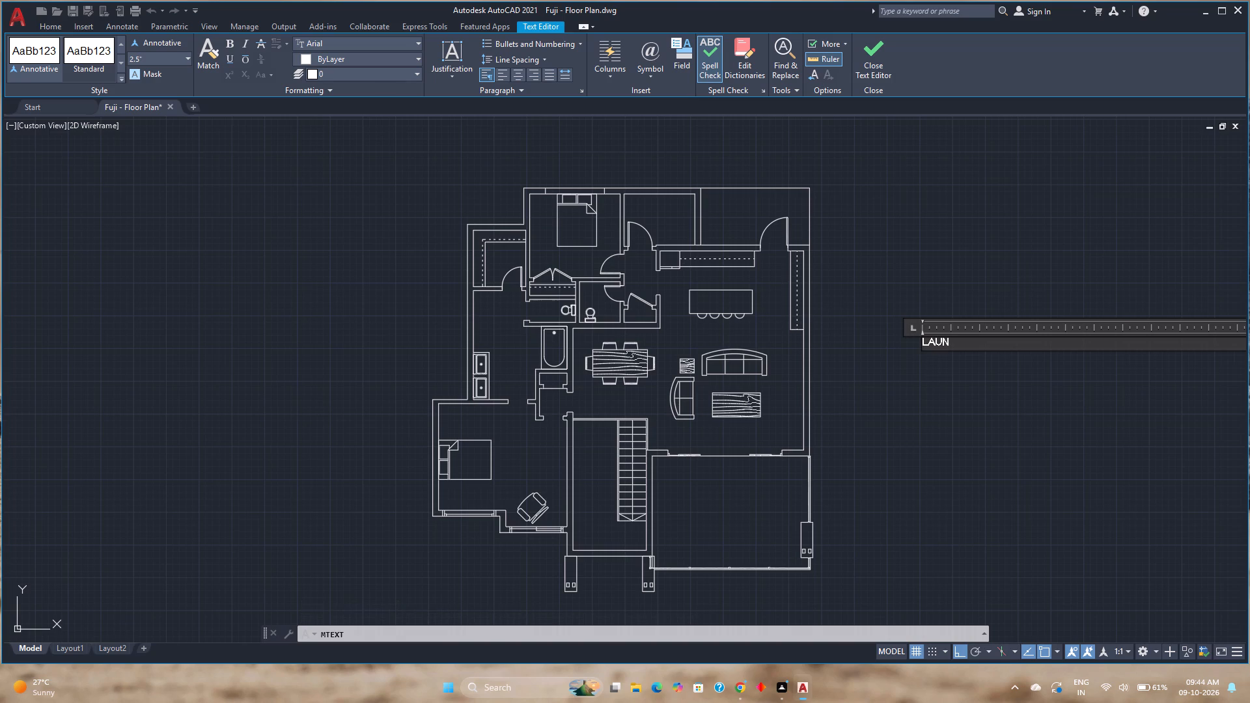
{"action": "key", "text": "d"}
{"action": "type", "text": "RY"}
Format the LAUNDRY text in underlined Times New Roman.
{"action": "key", "text": "ctrl+a"}
{"action": "left_click", "coordinate": [361, 42]}
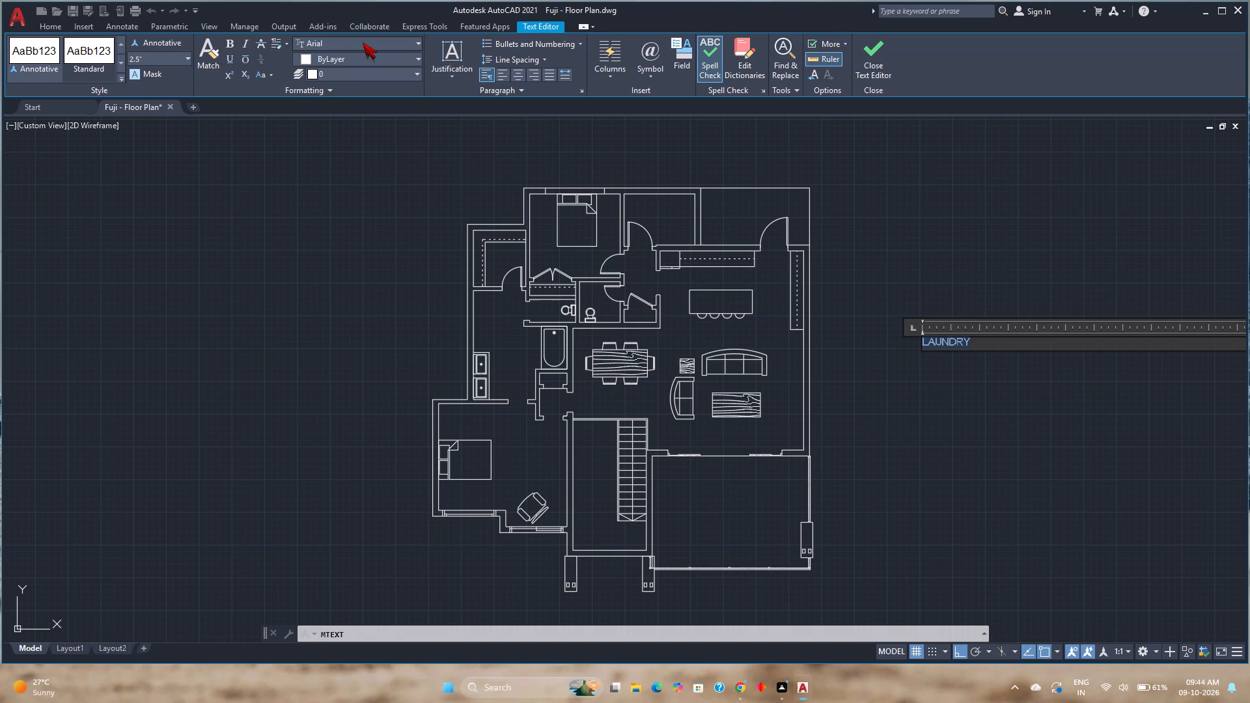
{"action": "type", "text": "TI"}
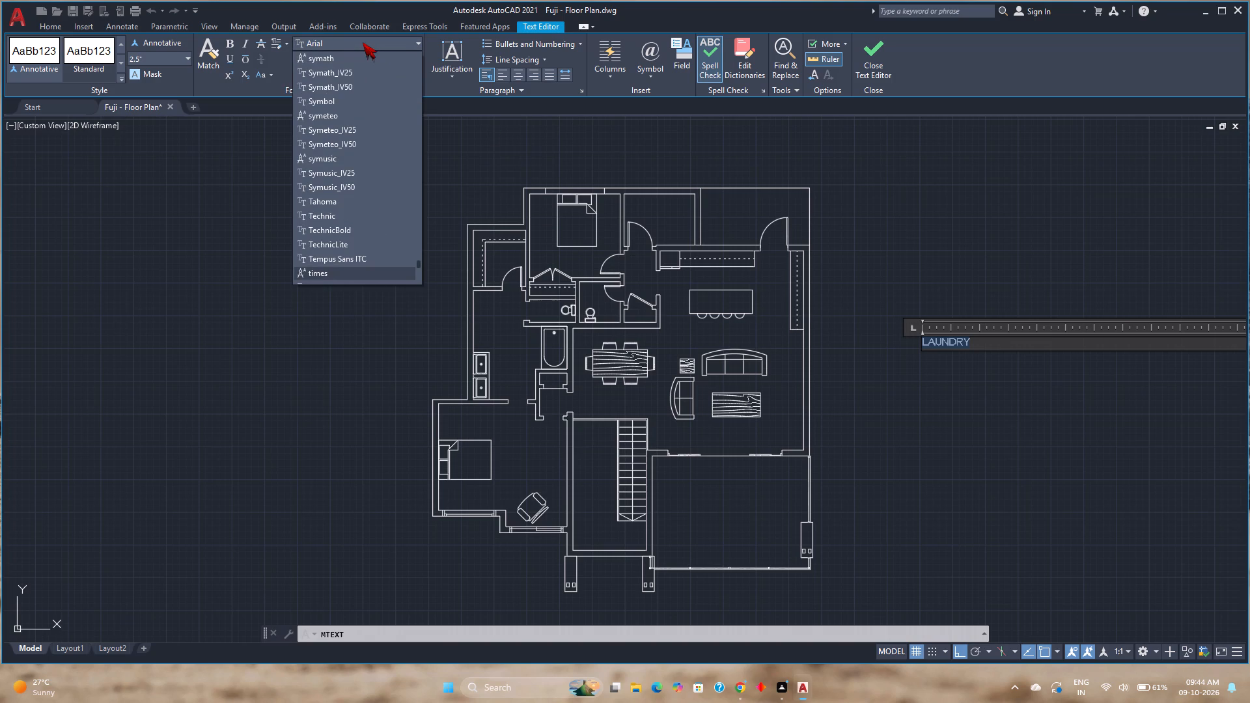
{"action": "scroll", "coordinate": [389, 108], "scroll_direction": "down", "scroll_amount": 3}
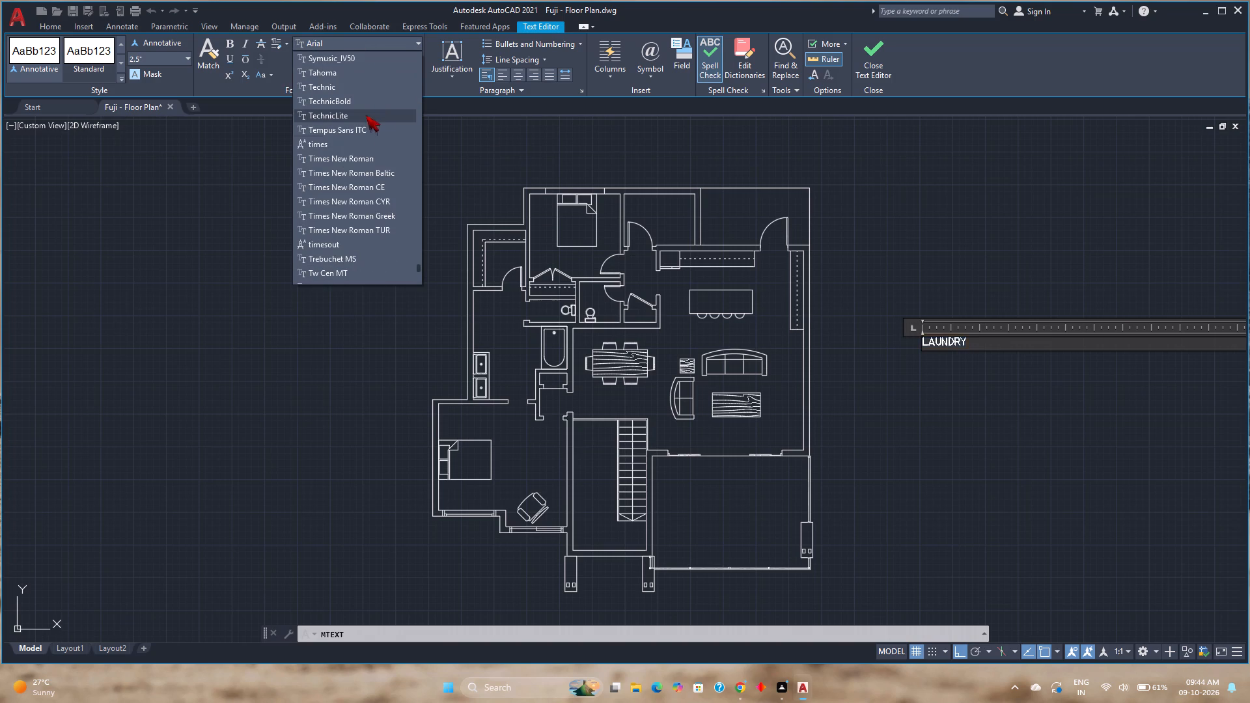
{"action": "left_click", "coordinate": [348, 162]}
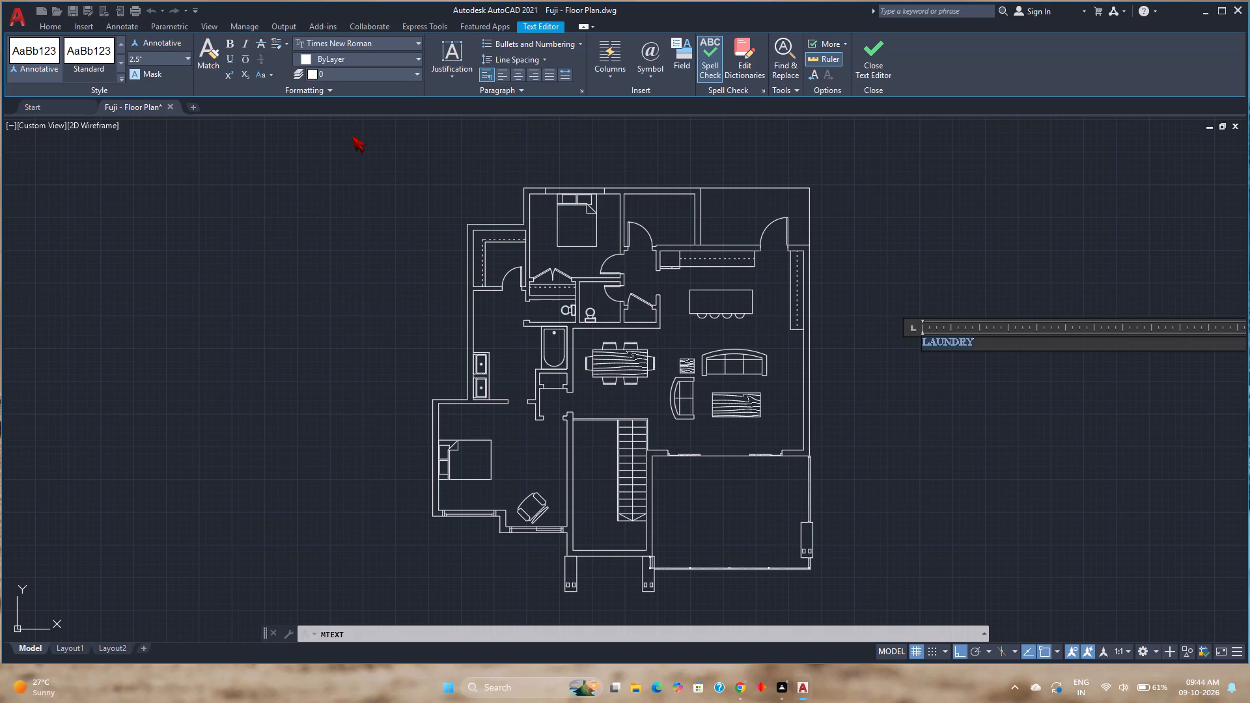
{"action": "left_click", "coordinate": [230, 59]}
Add a second, non-underlined line reading 9'0" x 6'6" below LAUNDRY and finish the text.
{"action": "left_click", "coordinate": [997, 343]}
{"action": "key", "text": "Return"}
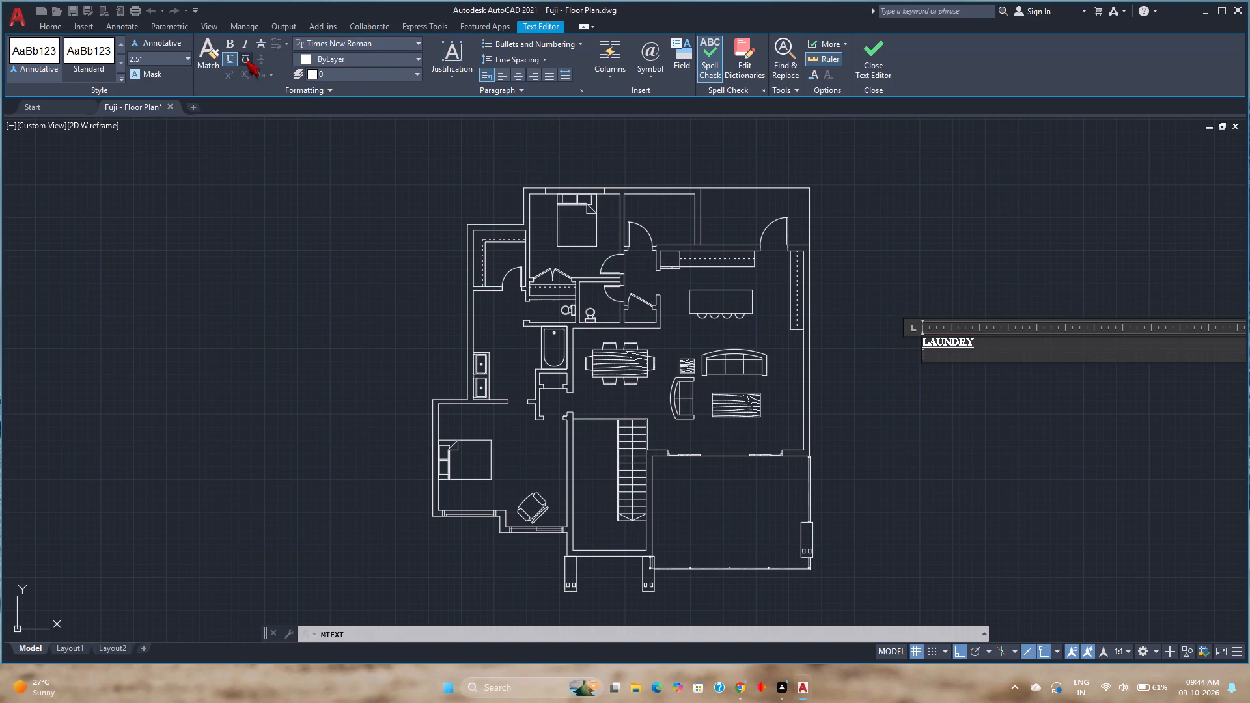
{"action": "left_click", "coordinate": [224, 59]}
{"action": "key", "text": "9"}
{"action": "key", "text": "apostrophe"}
{"action": "type", "text": "0\""}
{"action": "key", "text": "space"}
{"action": "type", "text": "X"}
{"action": "key", "text": "space"}
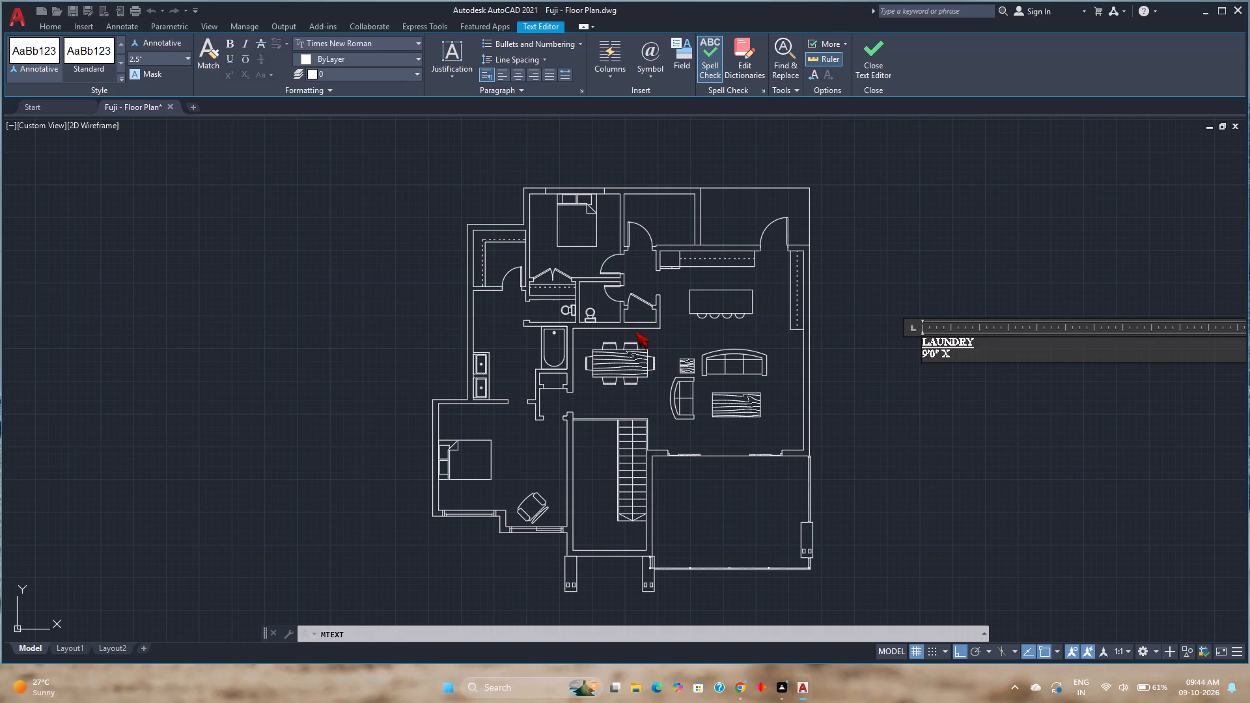
{"action": "key", "text": "BackSpace"}
{"action": "key", "text": "BackSpace"}
{"action": "type", "text": "6'6\""}
{"action": "key", "text": "Return"}
{"action": "key", "text": "BackSpace"}
{"action": "left_click", "coordinate": [880, 61]}
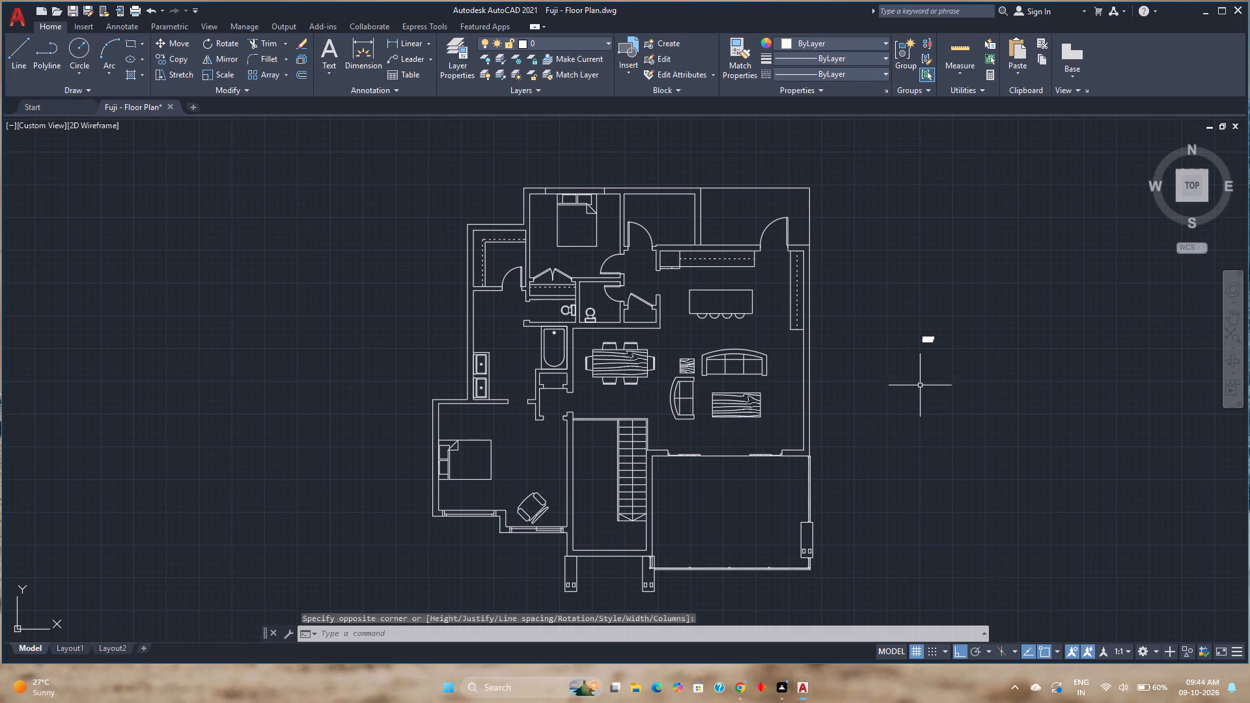
Move the LAUNDRY label, with Ortho off, into the middle of the room north of the kitchen, beside its door swing.
{"action": "scroll", "coordinate": [943, 328], "scroll_direction": "up", "scroll_amount": 4}
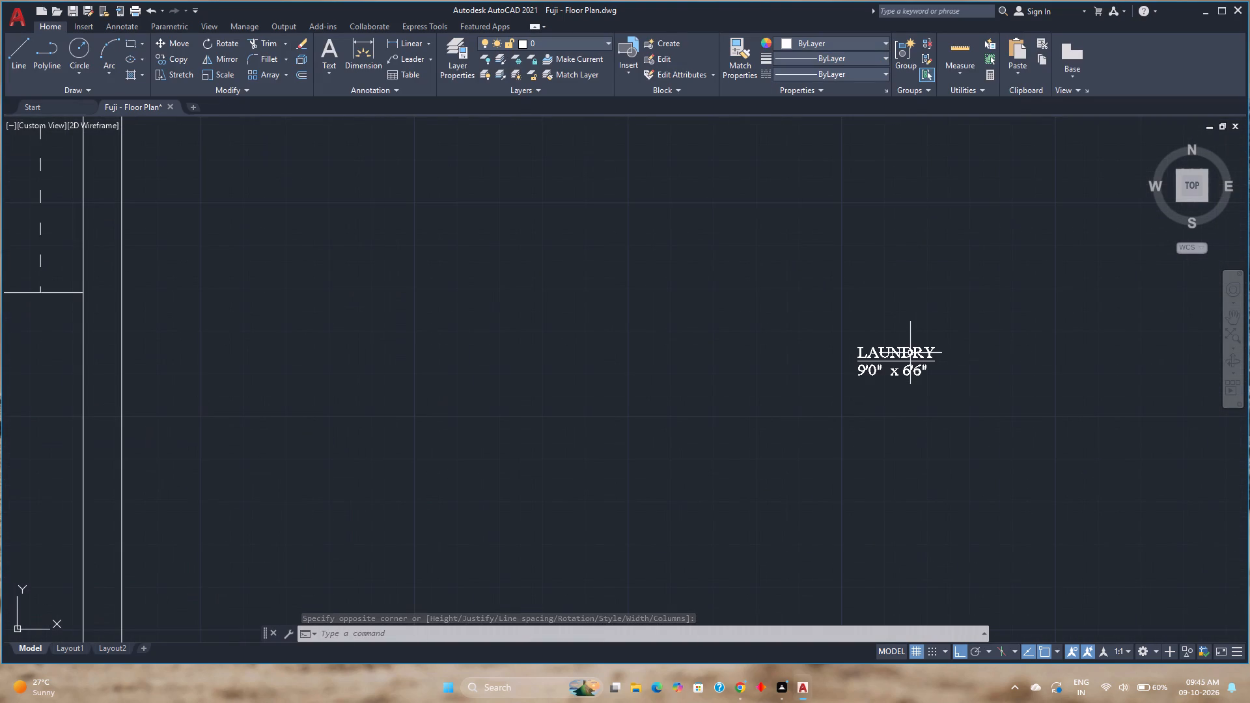
{"action": "left_click", "coordinate": [906, 356]}
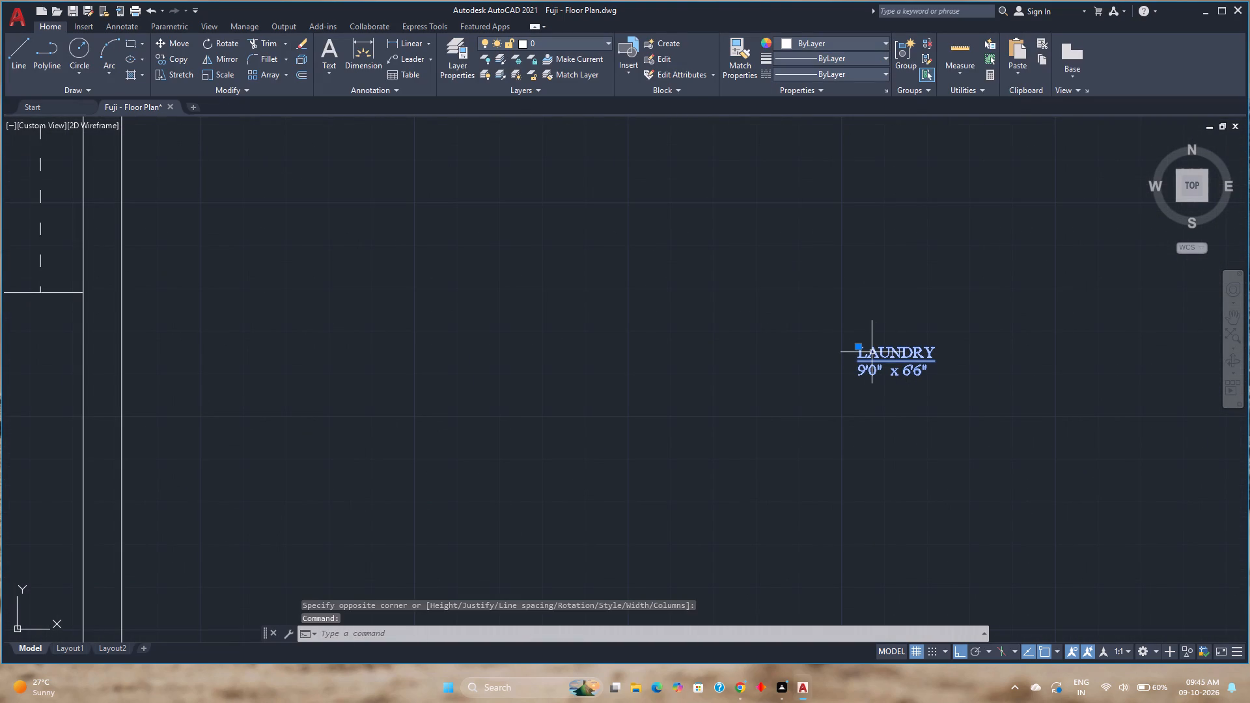
{"action": "double_click", "coordinate": [857, 344]}
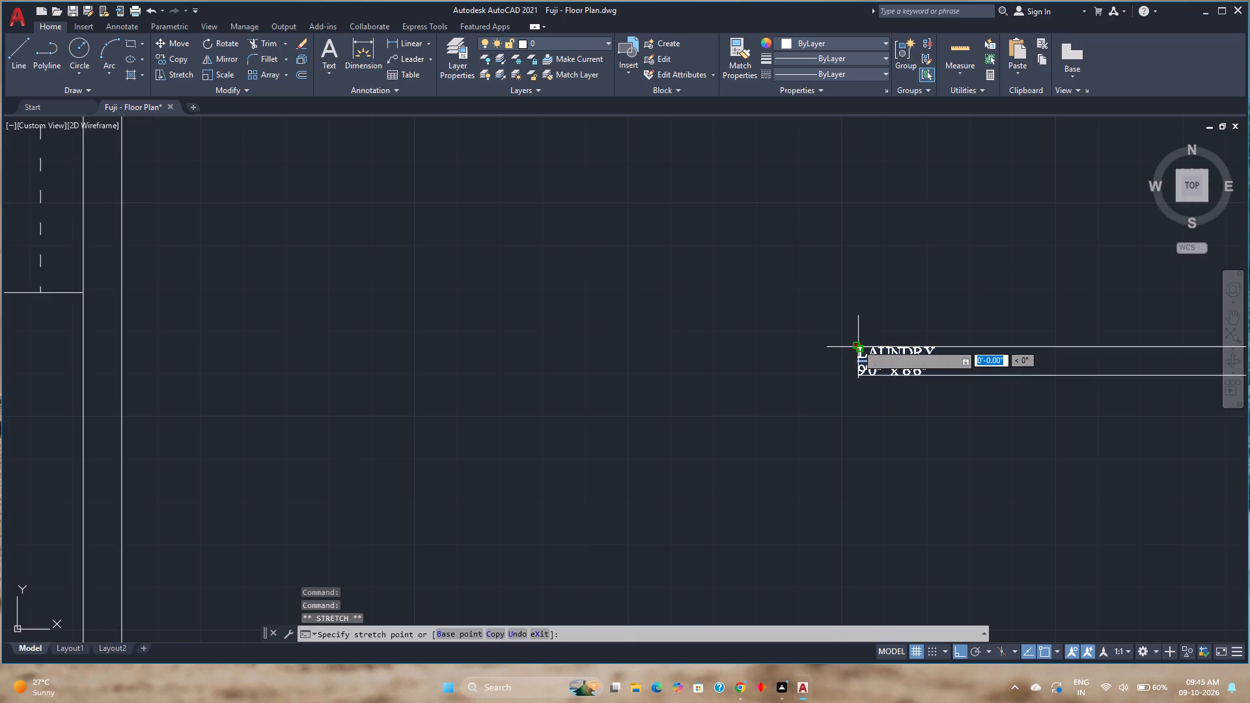
{"action": "scroll", "coordinate": [727, 346], "scroll_direction": "down", "scroll_amount": 5}
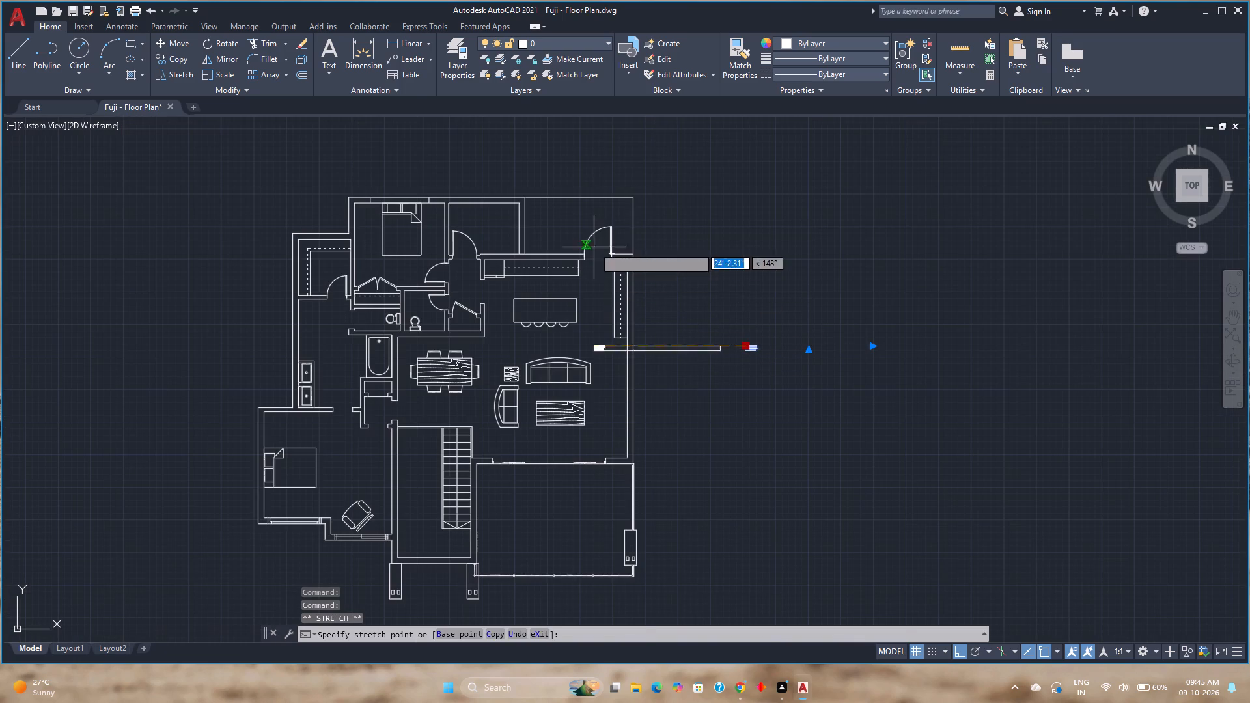
{"action": "key", "text": "F8"}
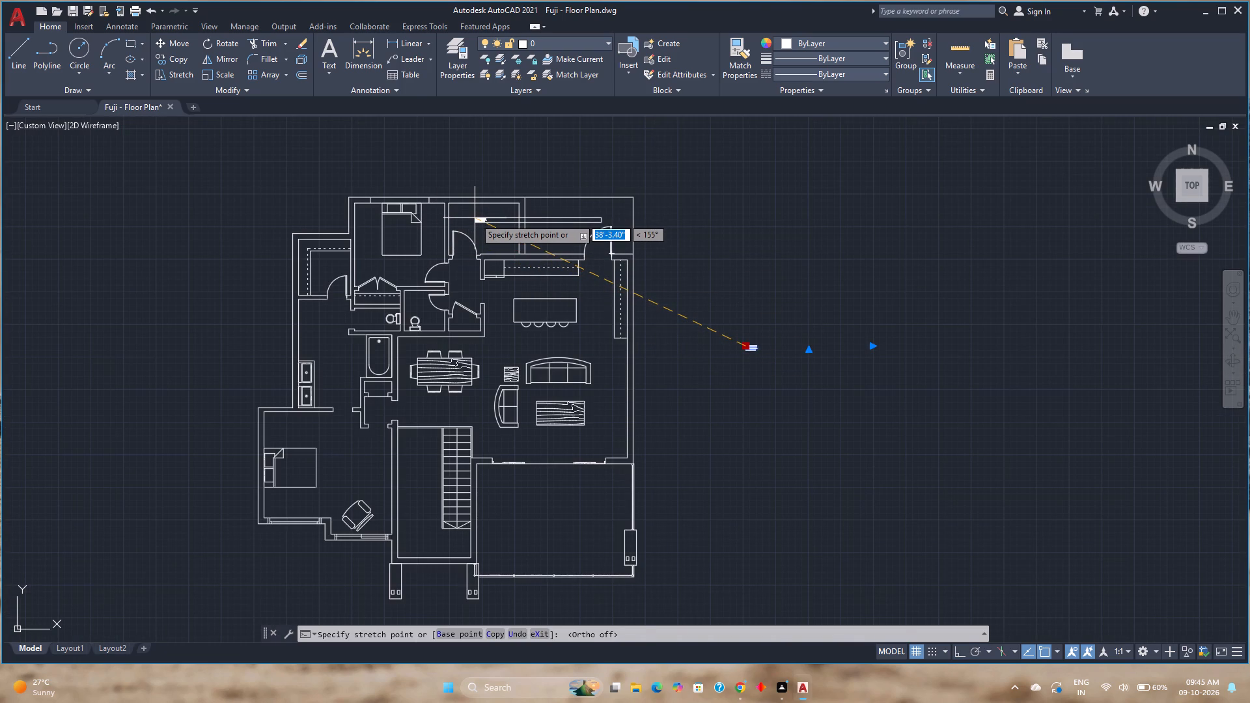
{"action": "scroll", "coordinate": [480, 223], "scroll_direction": "up", "scroll_amount": 2}
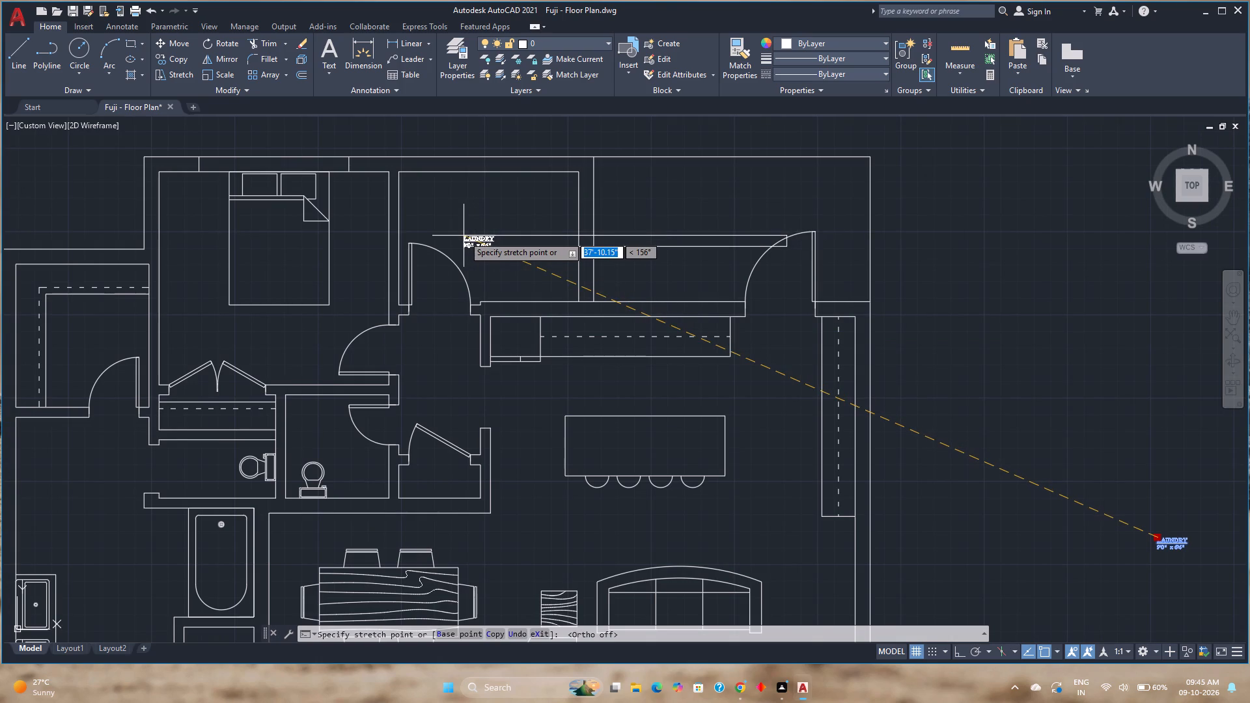
{"action": "left_click", "coordinate": [466, 236]}
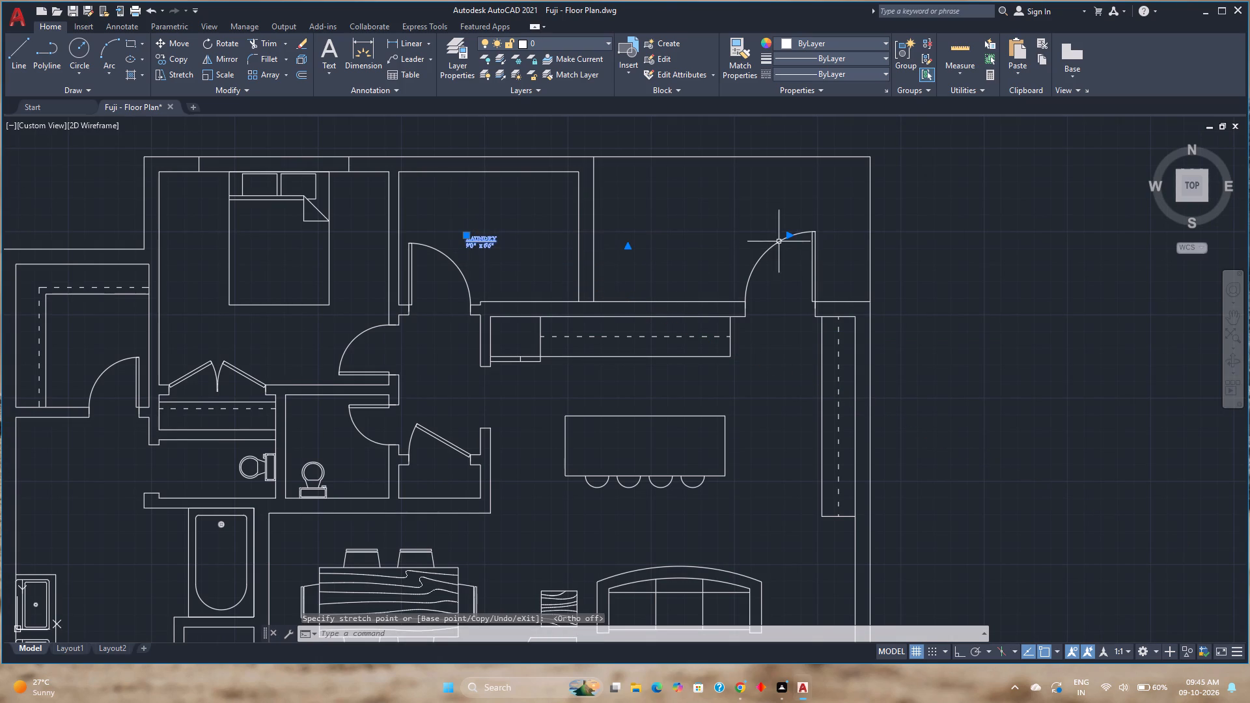
Narrow the LAUNDRY label's text frame by about 12'-8" so its east edge lies inside the room.
{"action": "left_click_drag", "start_coordinate": [792, 238], "coordinate": [647, 238]}
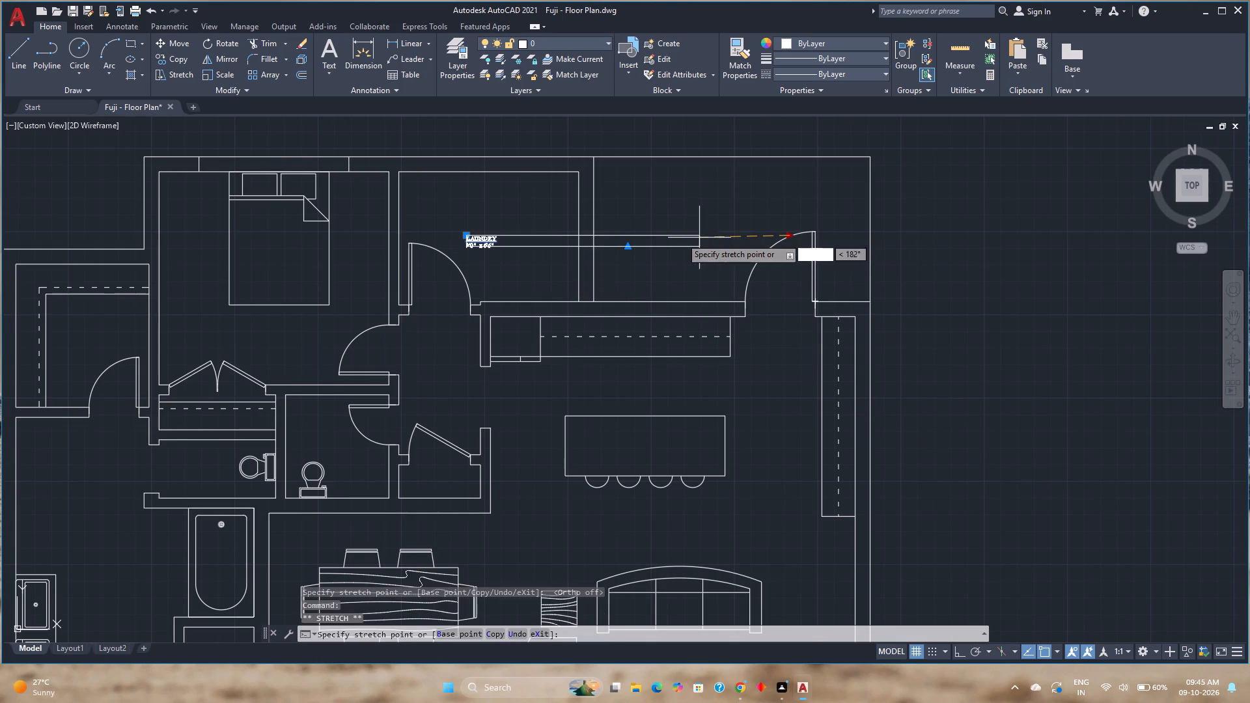
{"action": "left_click_drag", "start_coordinate": [647, 238], "coordinate": [536, 251]}
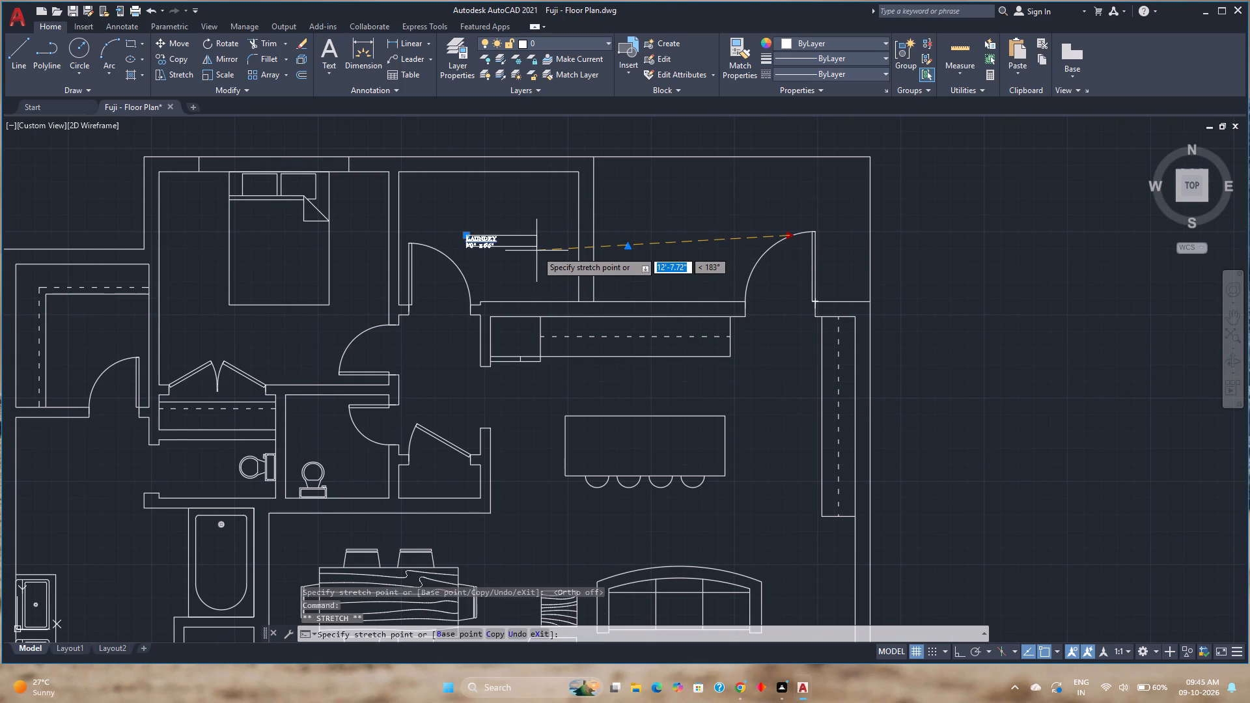
{"action": "left_click", "coordinate": [536, 253]}
Set the text height of the whole LAUNDRY label to 1'.
{"action": "left_click", "coordinate": [475, 236]}
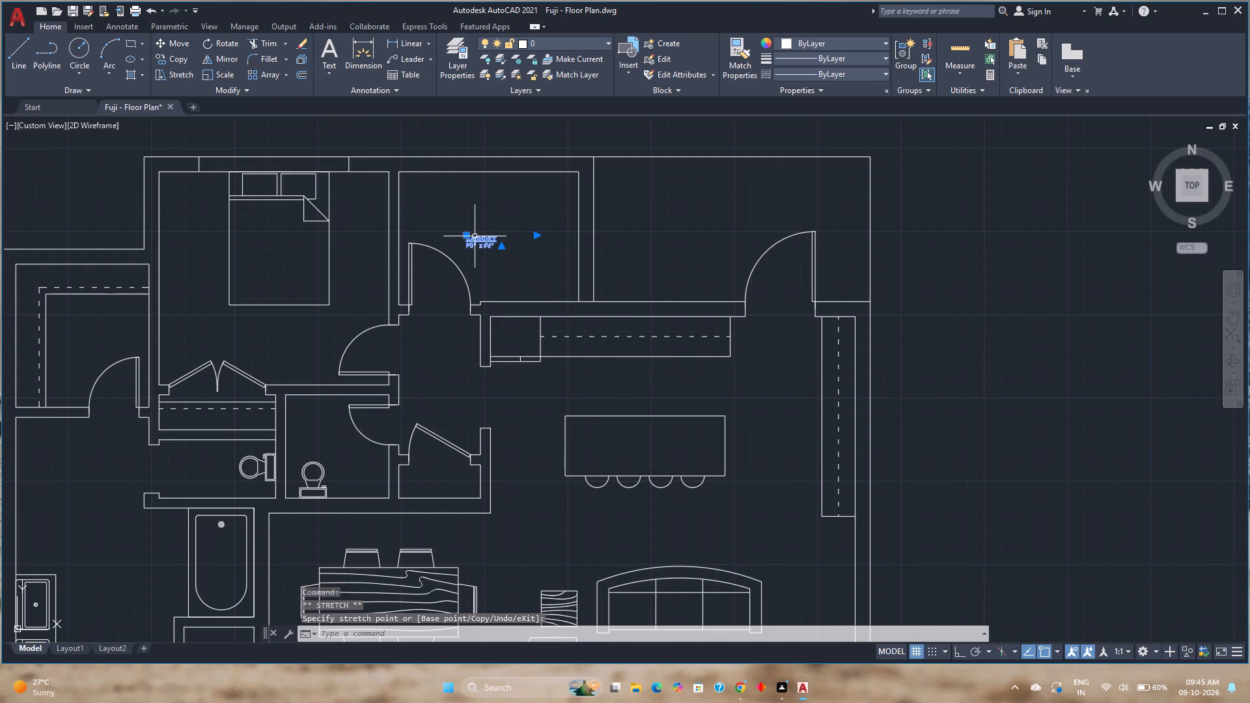
{"action": "double_click", "coordinate": [479, 239]}
{"action": "key", "text": "ctrl+a"}
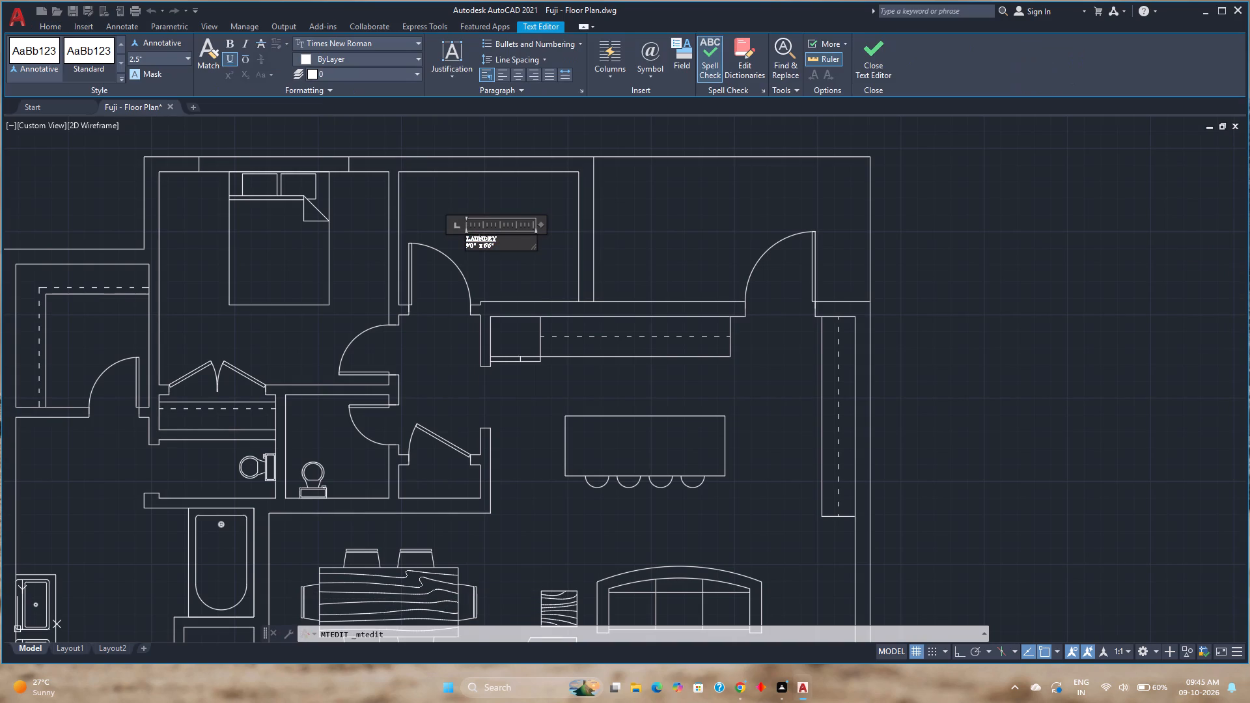
{"action": "double_click", "coordinate": [170, 62]}
{"action": "type", "text": "1'"}
{"action": "key", "text": "Return"}
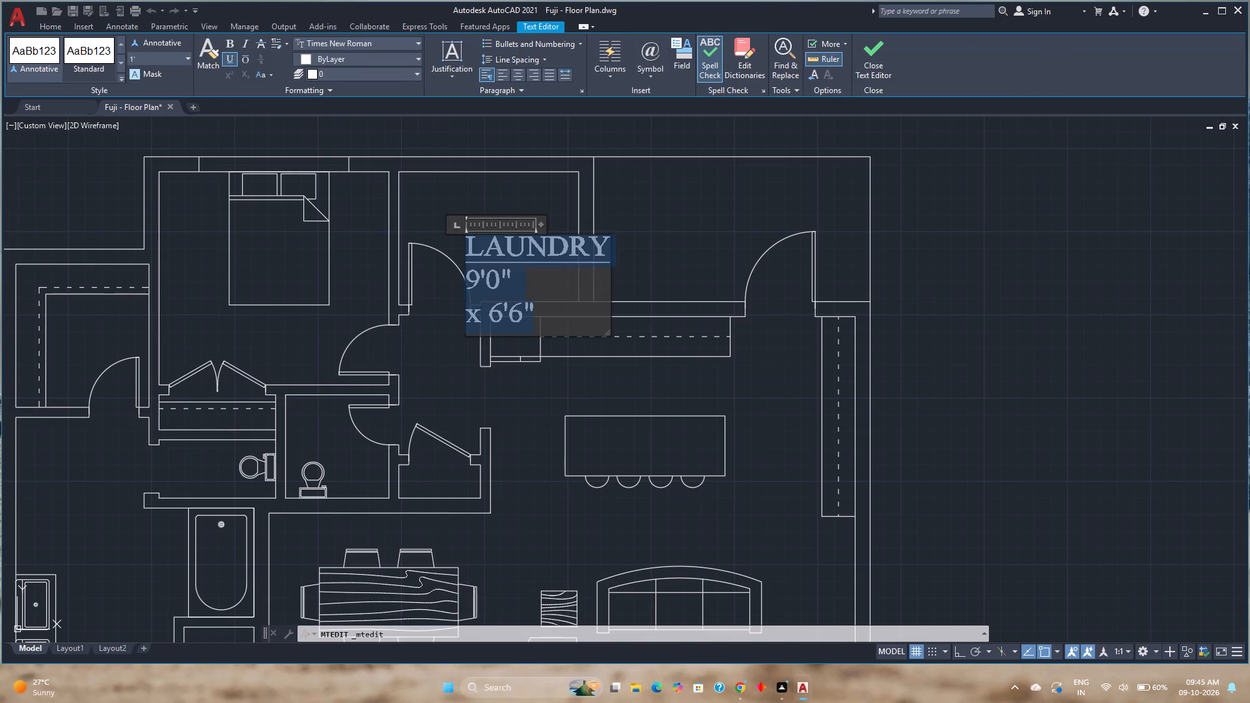
Set the text height of the whole LAUNDRY label to 6" and finish the text edit.
{"action": "left_click", "coordinate": [863, 60]}
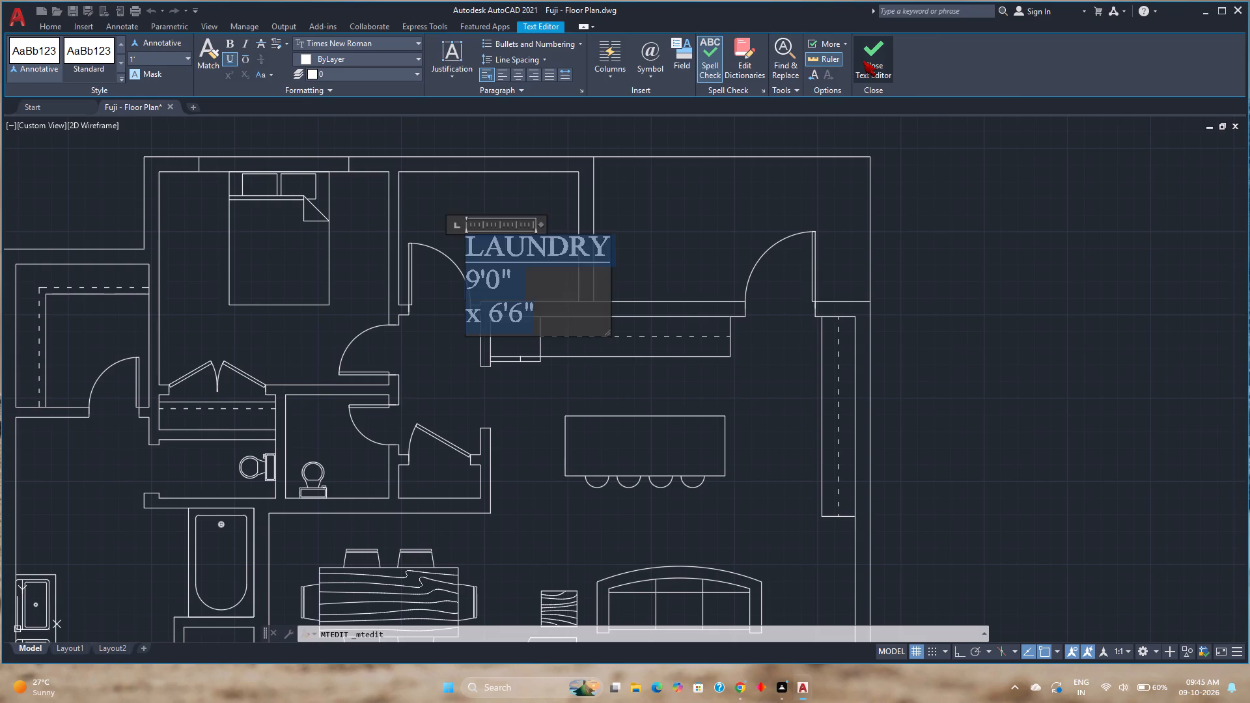
{"action": "double_click", "coordinate": [533, 253]}
{"action": "key", "text": "ctrl+a"}
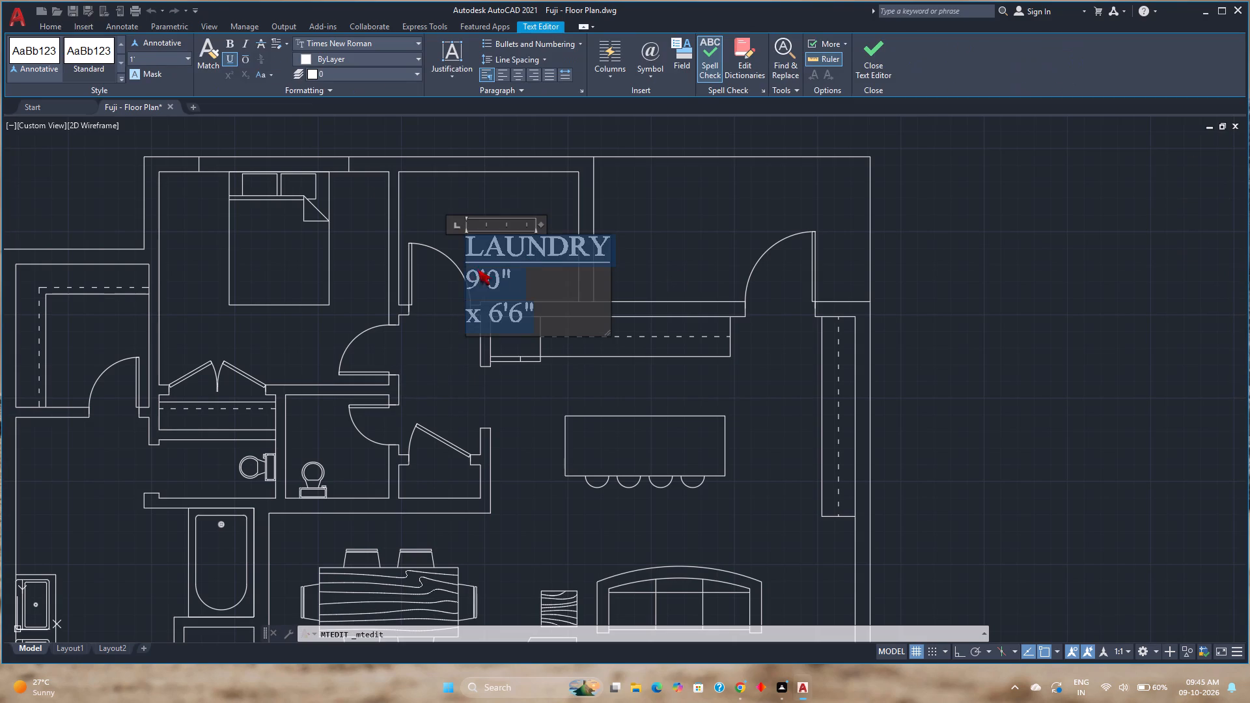
{"action": "left_click", "coordinate": [155, 55]}
{"action": "left_click", "coordinate": [160, 53]}
{"action": "triple_click", "coordinate": [160, 53]}
{"action": "key", "text": "BackSpace"}
{"action": "key", "text": "BackSpace"}
{"action": "key", "text": "BackSpace"}
{"action": "type", "text": "6\""}
{"action": "key", "text": "Return"}
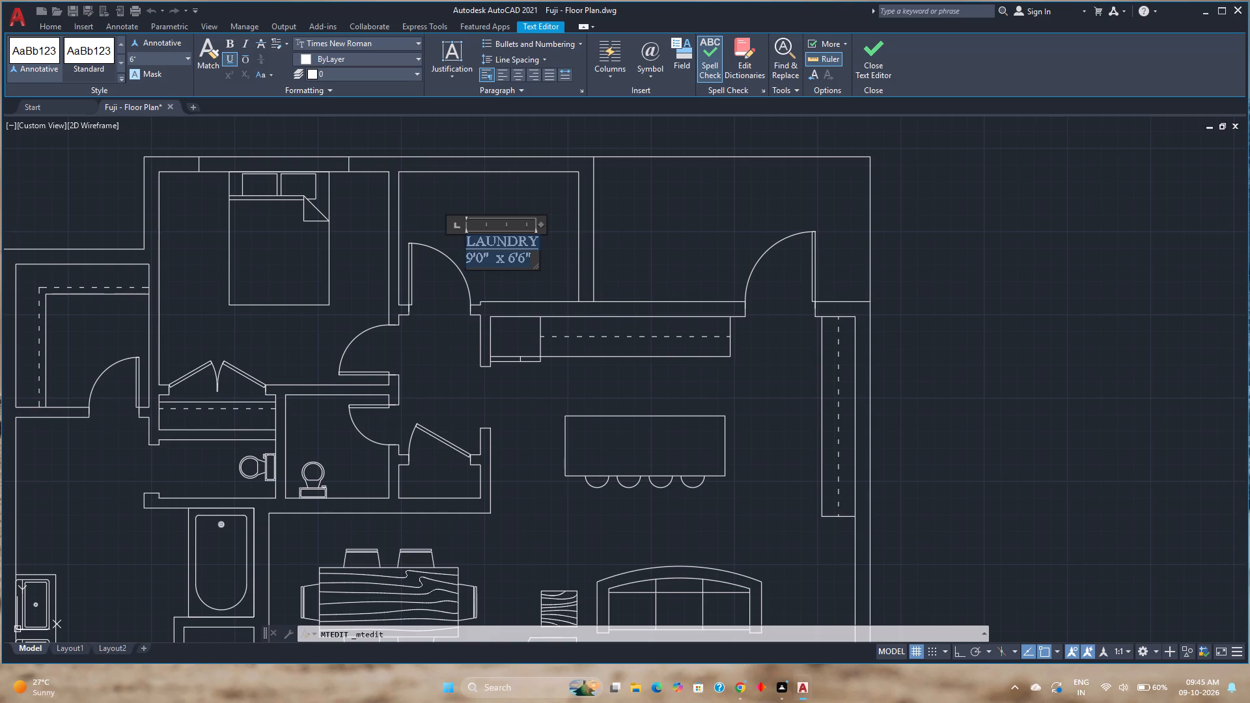
{"action": "left_click", "coordinate": [863, 79]}
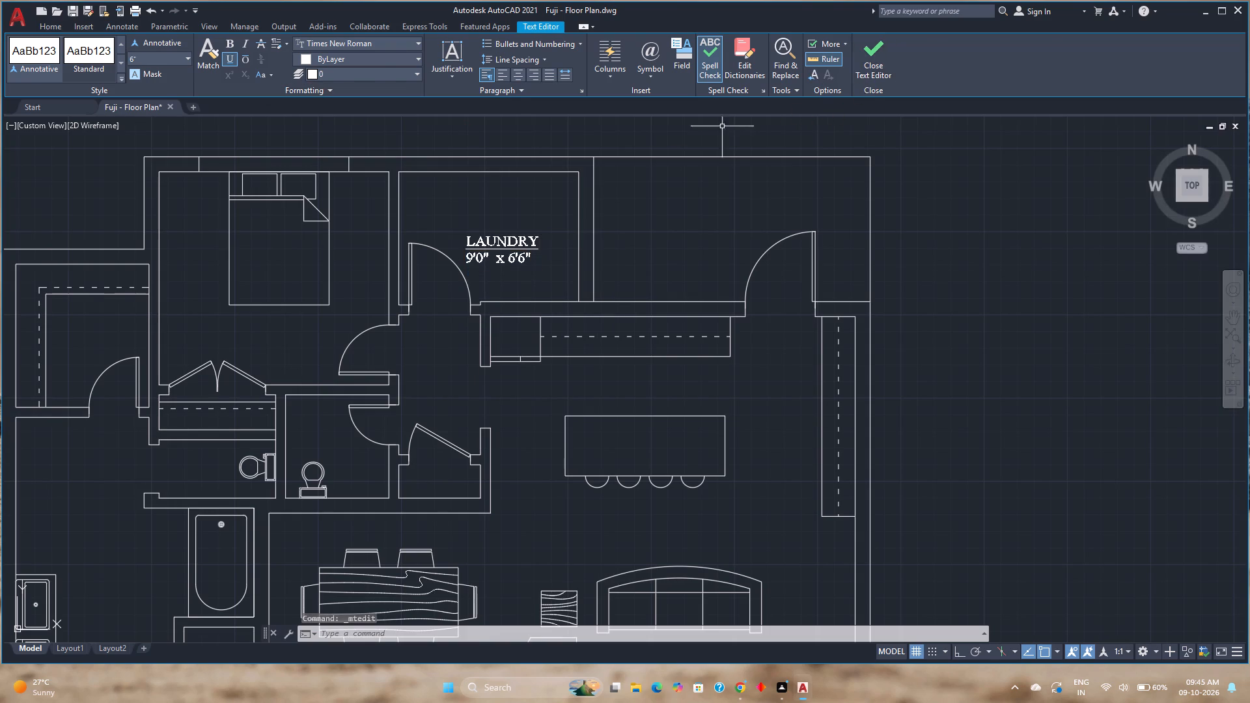
Move the LAUNDRY label west, then slightly north with Ortho on, so it sits clear above the laundry door swing.
{"action": "left_click", "coordinate": [477, 239]}
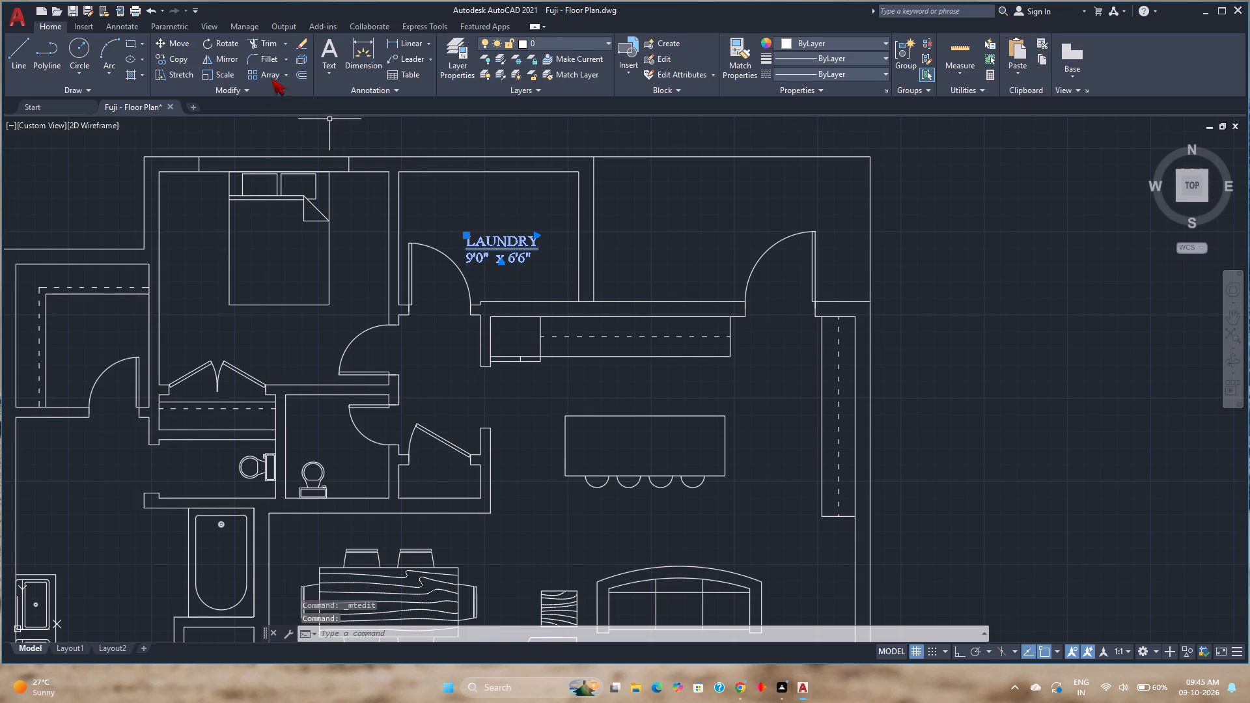
{"action": "left_click", "coordinate": [467, 236]}
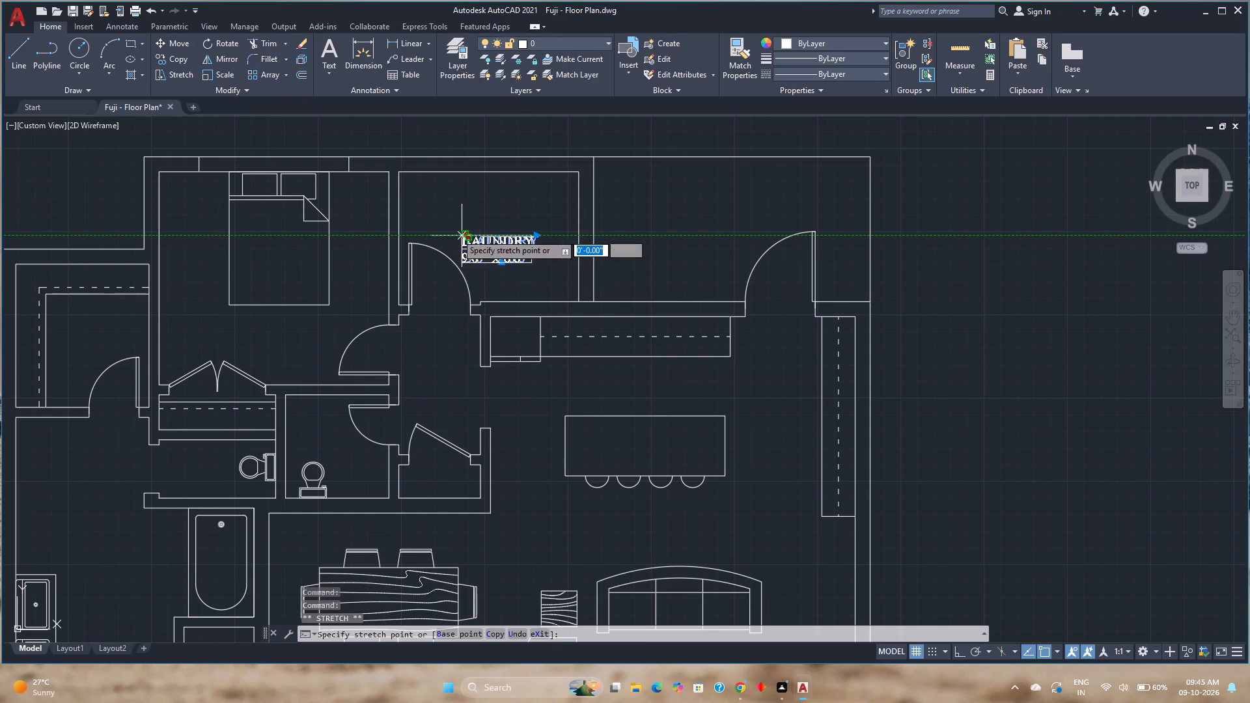
{"action": "left_click", "coordinate": [447, 230]}
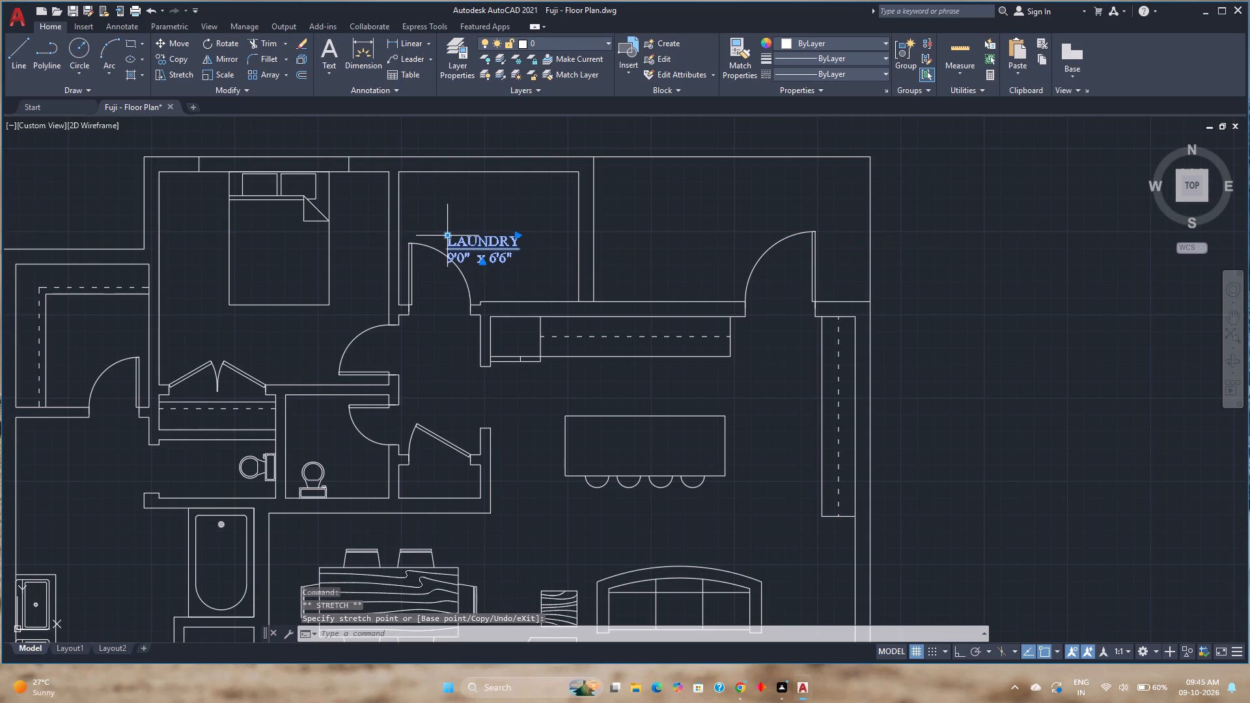
{"action": "scroll", "coordinate": [449, 238], "scroll_direction": "up", "scroll_amount": 3}
{"action": "left_click", "coordinate": [437, 231]}
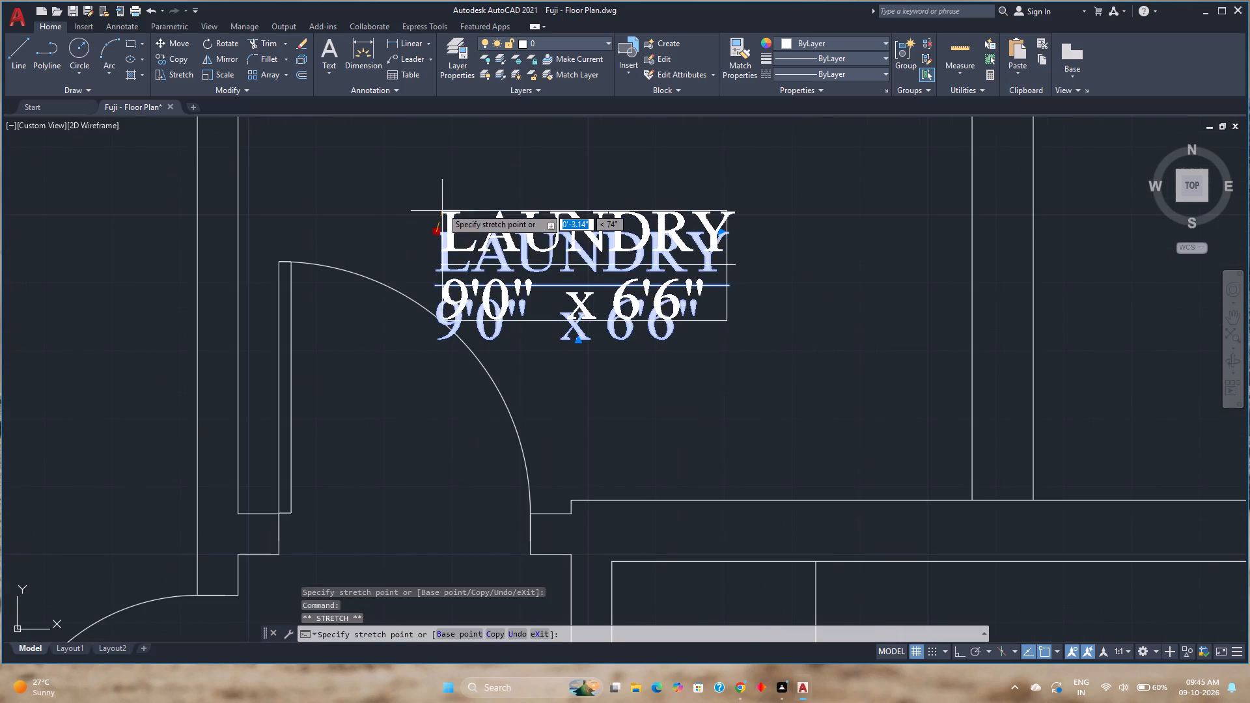
{"action": "key", "text": "F8"}
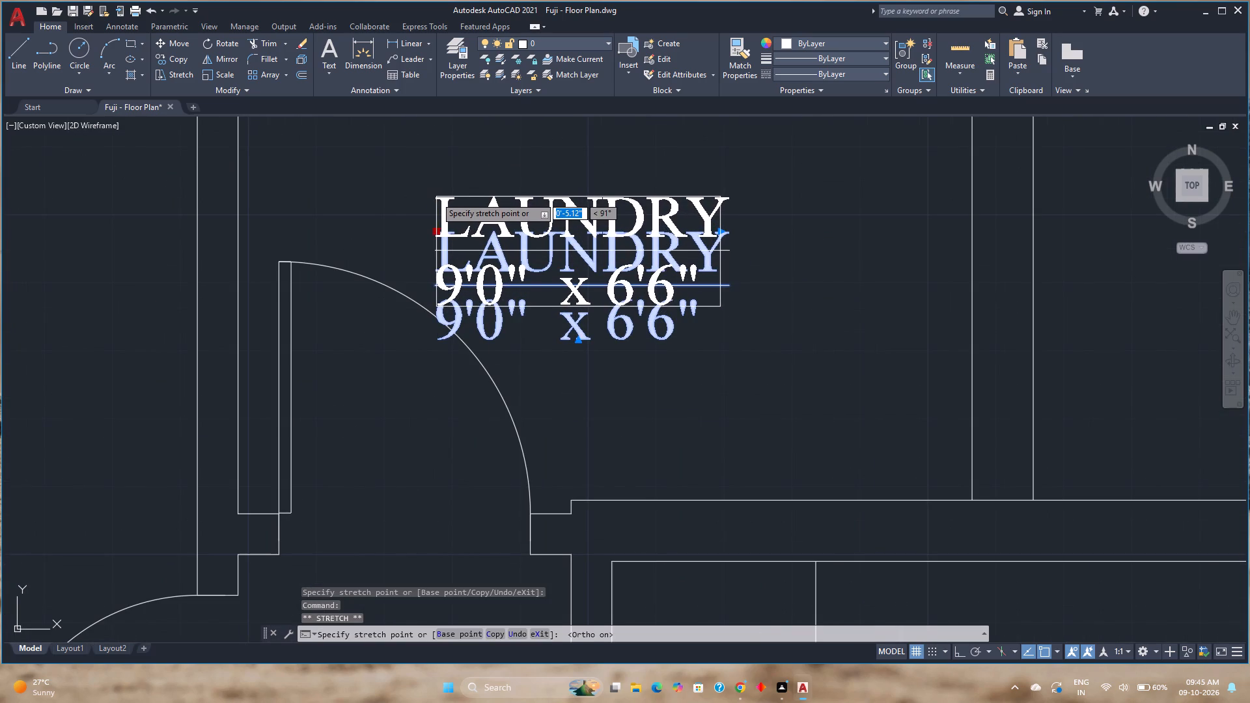
{"action": "left_click", "coordinate": [436, 191]}
{"action": "scroll", "coordinate": [436, 191], "scroll_direction": "down", "scroll_amount": 3}
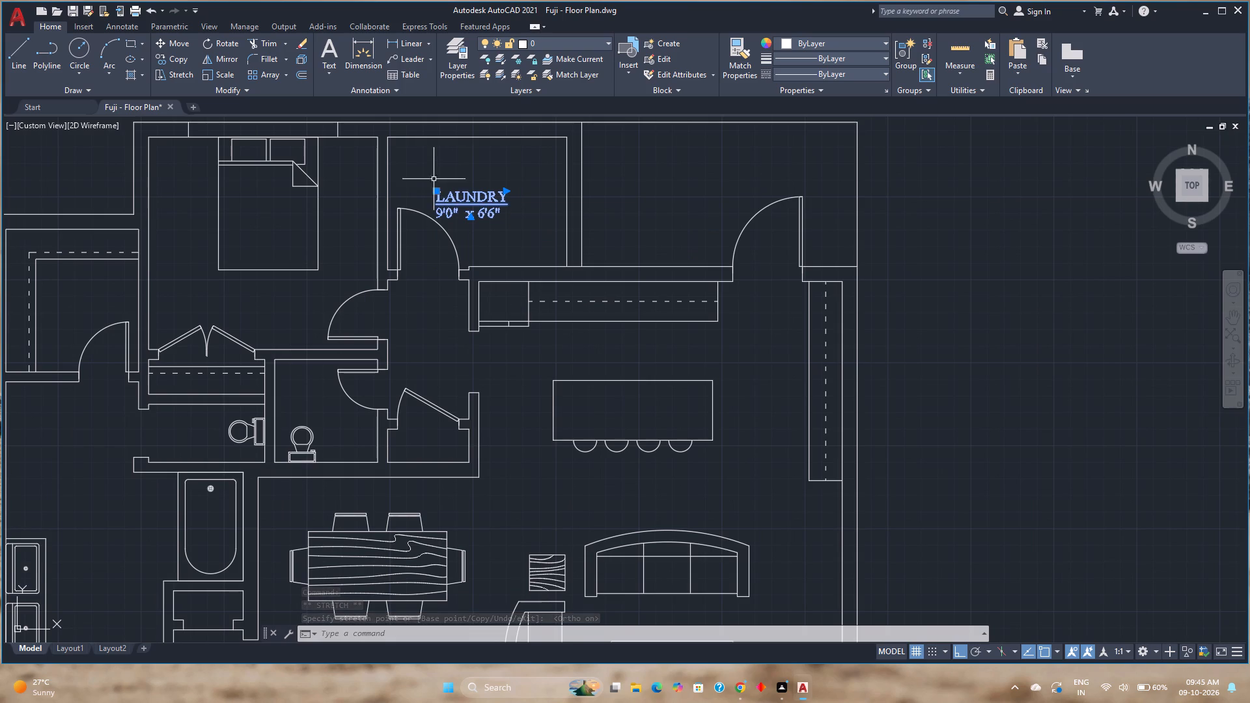
Copy the LAUNDRY label, with Ortho off, into the northeast corner space and onto the bed in the north bedroom.
{"action": "left_click", "coordinate": [185, 62]}
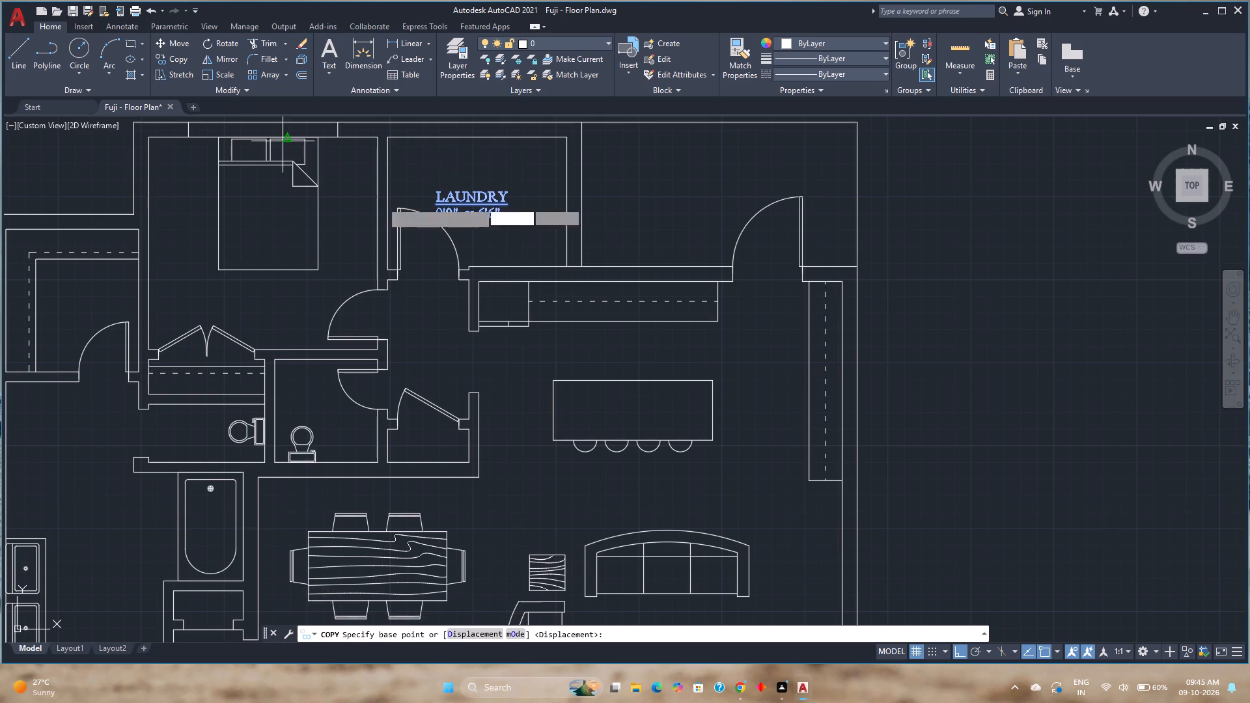
{"action": "left_click", "coordinate": [433, 188]}
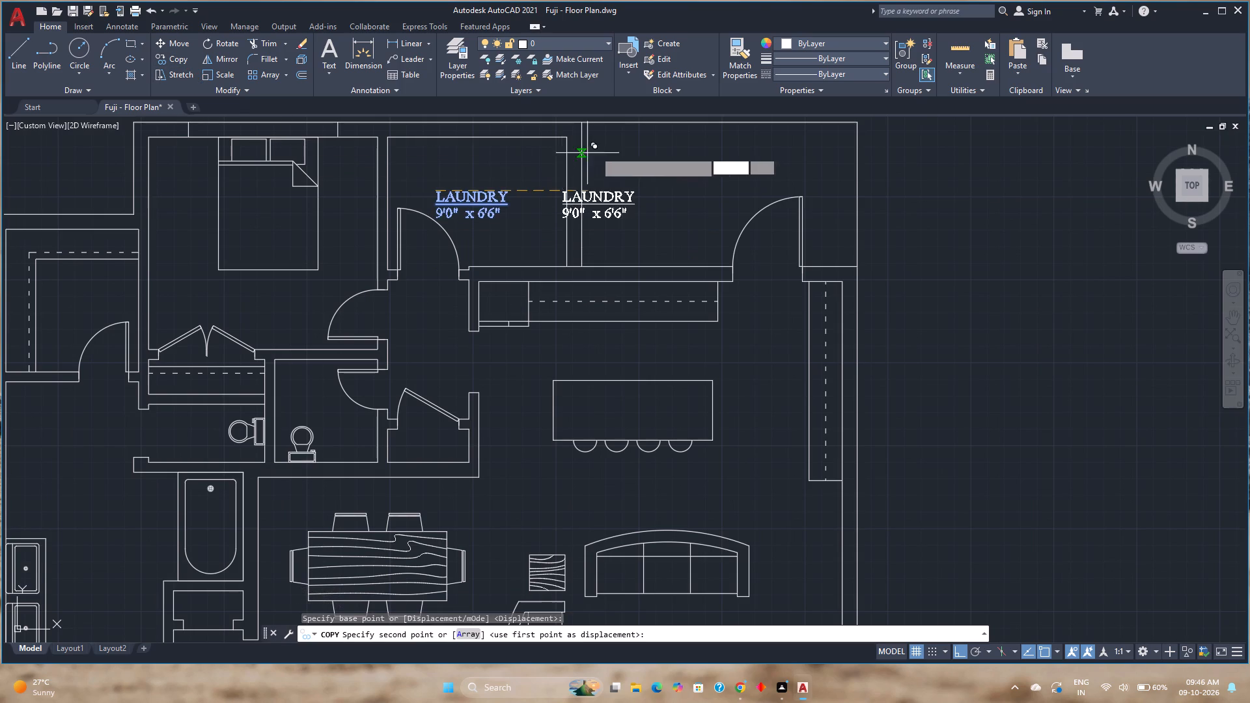
{"action": "scroll", "coordinate": [625, 163], "scroll_direction": "down", "scroll_amount": 1}
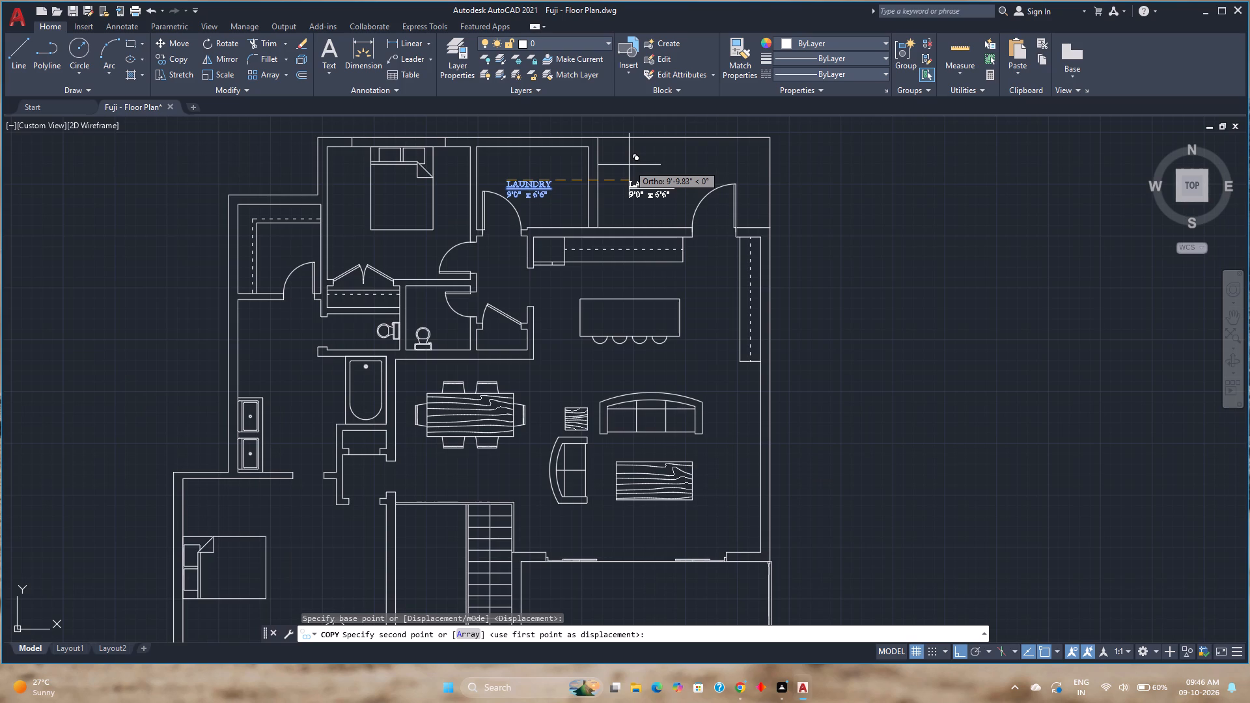
{"action": "middle_click_drag", "start_coordinate": [629, 165], "coordinate": [588, 239]}
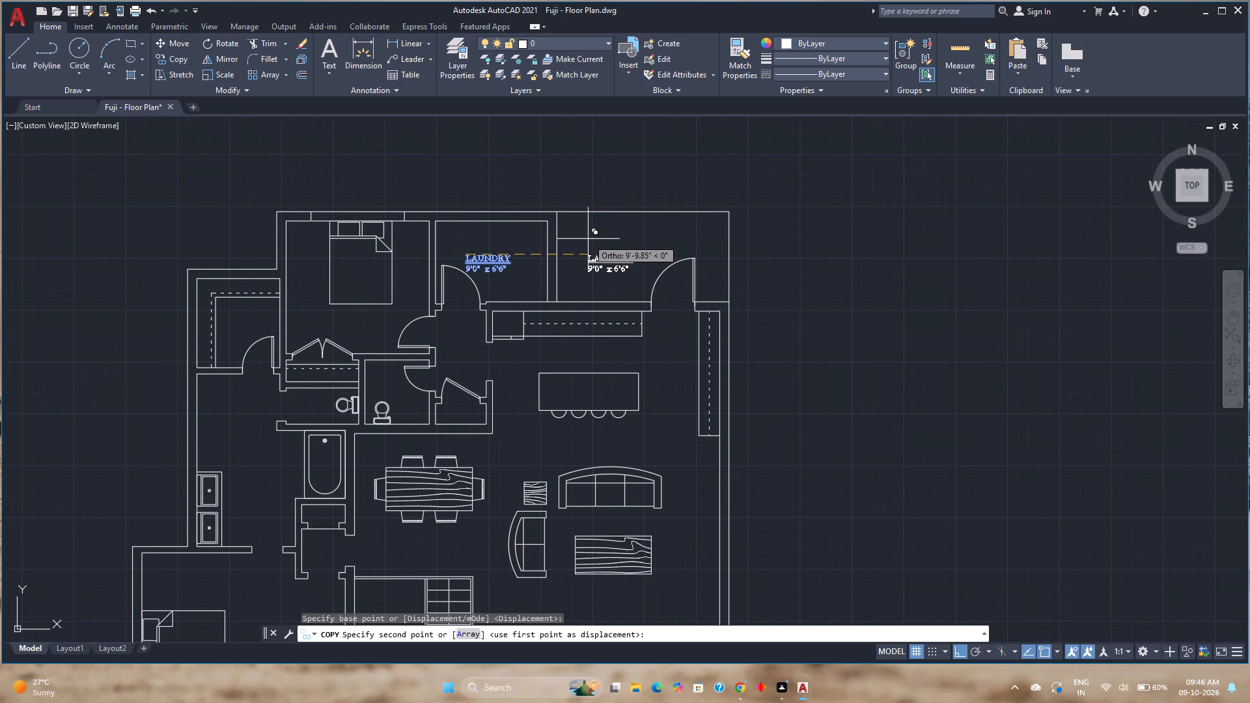
{"action": "key", "text": "F8"}
{"action": "left_click", "coordinate": [588, 234]}
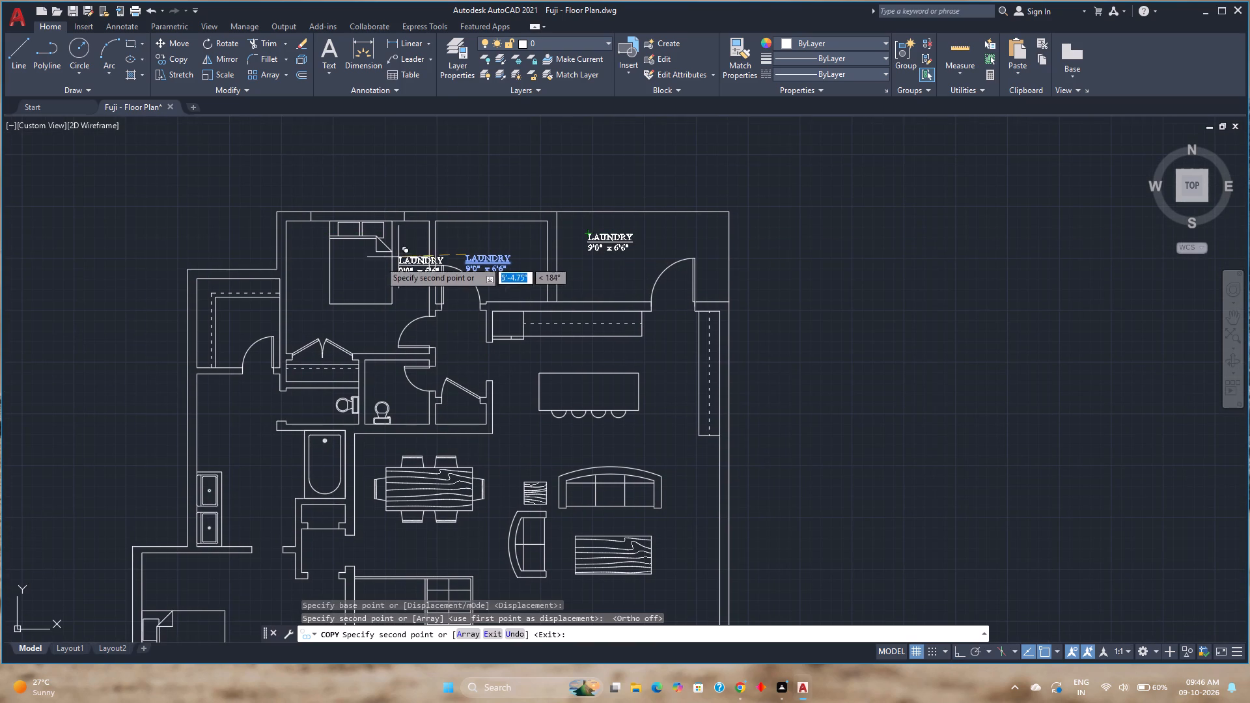
{"action": "left_click", "coordinate": [339, 260]}
Place further copies of the label in the west walk-in closet, the double-sink bathroom and the two small toilet rooms.
{"action": "middle_click_drag", "start_coordinate": [317, 305], "coordinate": [372, 210]}
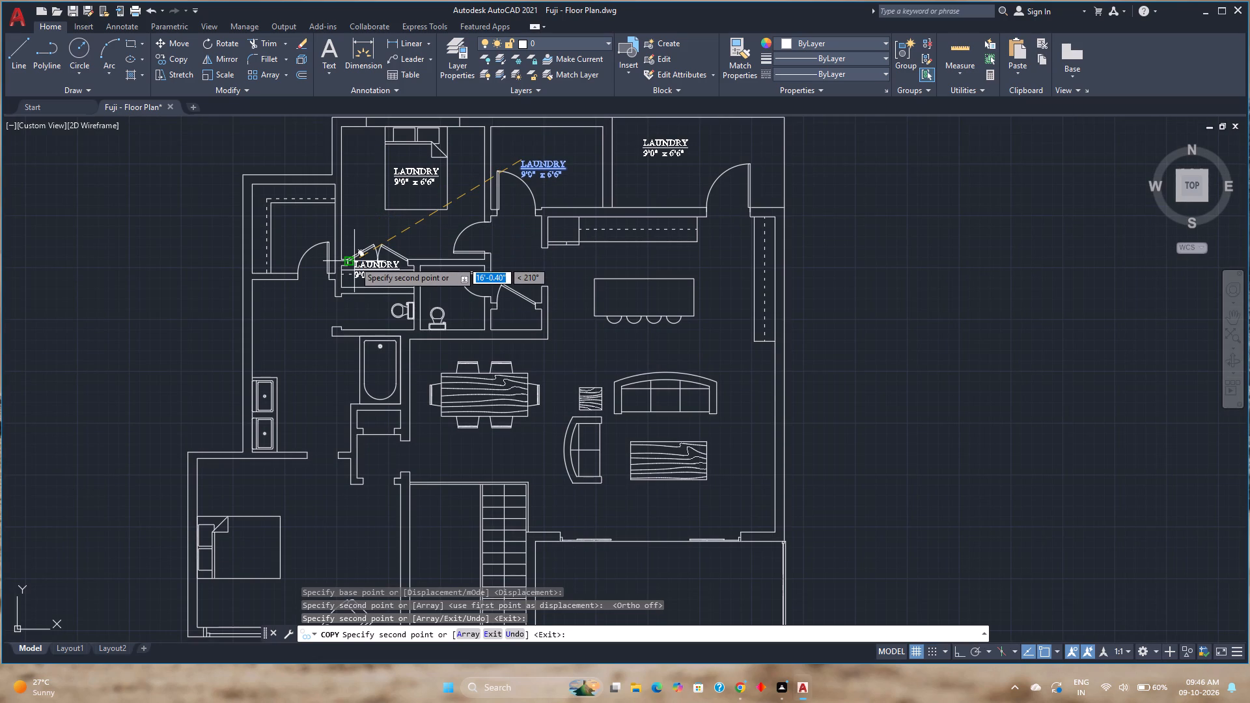
{"action": "scroll", "coordinate": [286, 227], "scroll_direction": "up", "scroll_amount": 1}
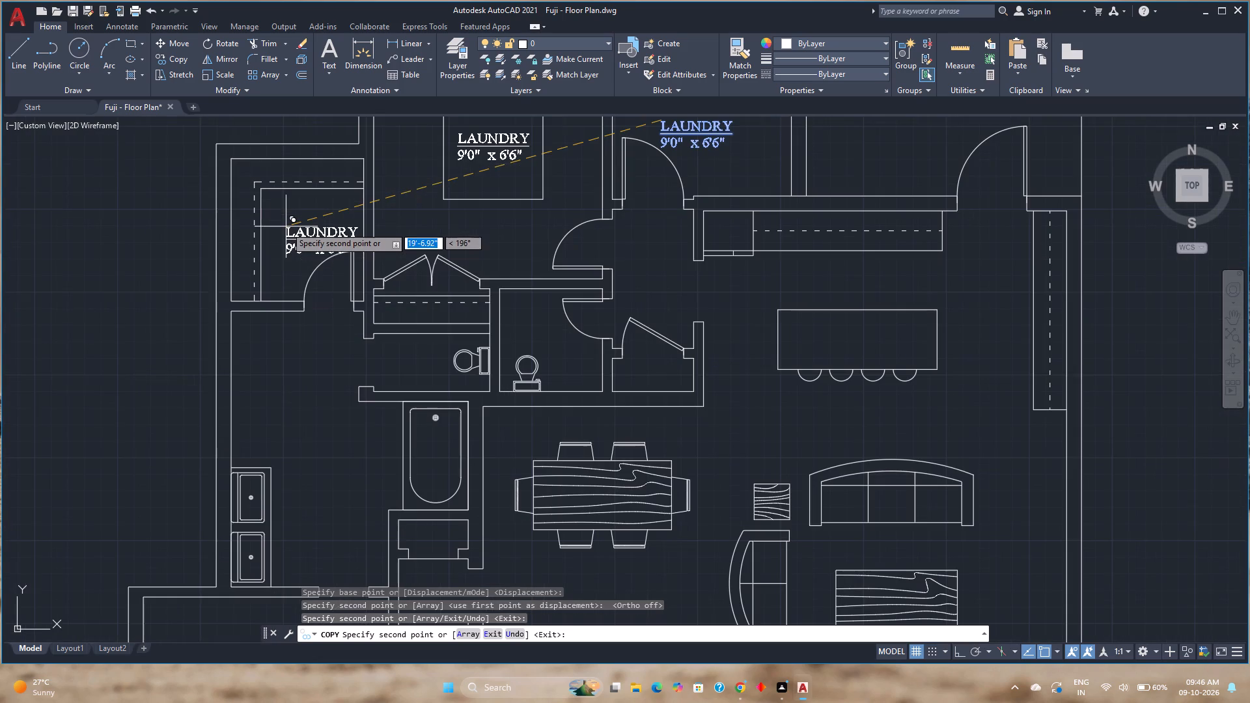
{"action": "left_click", "coordinate": [279, 211]}
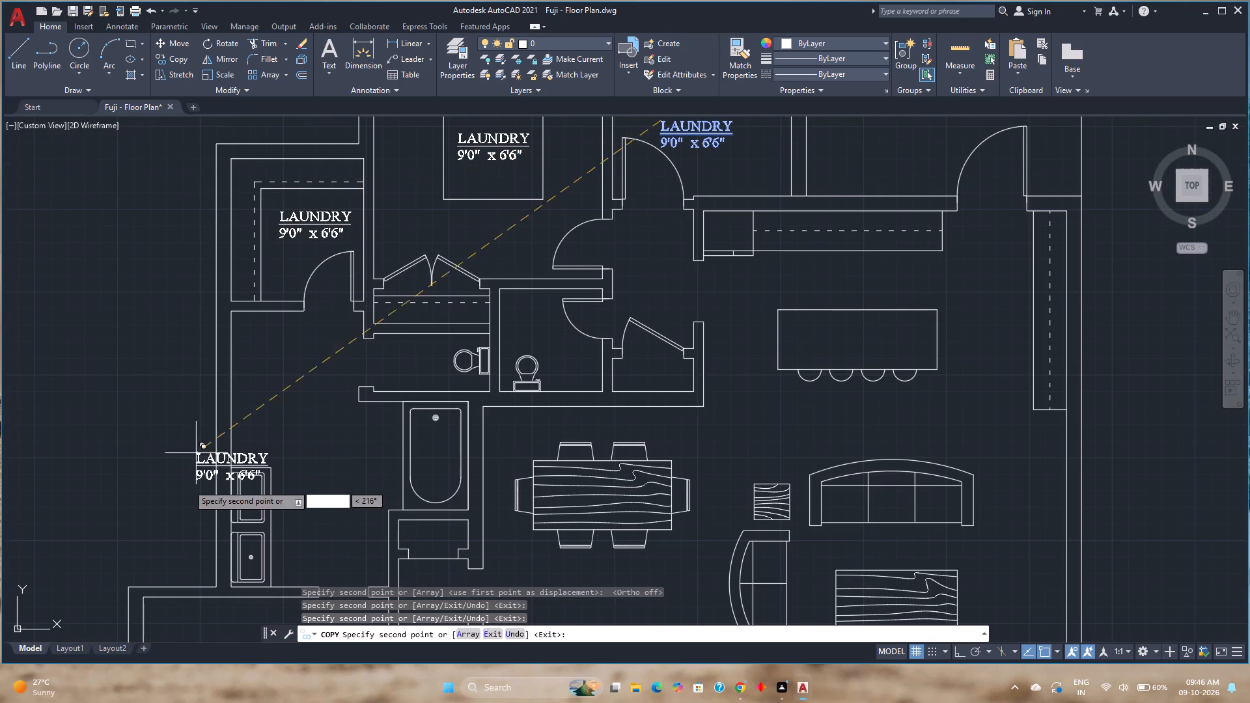
{"action": "left_click", "coordinate": [299, 458]}
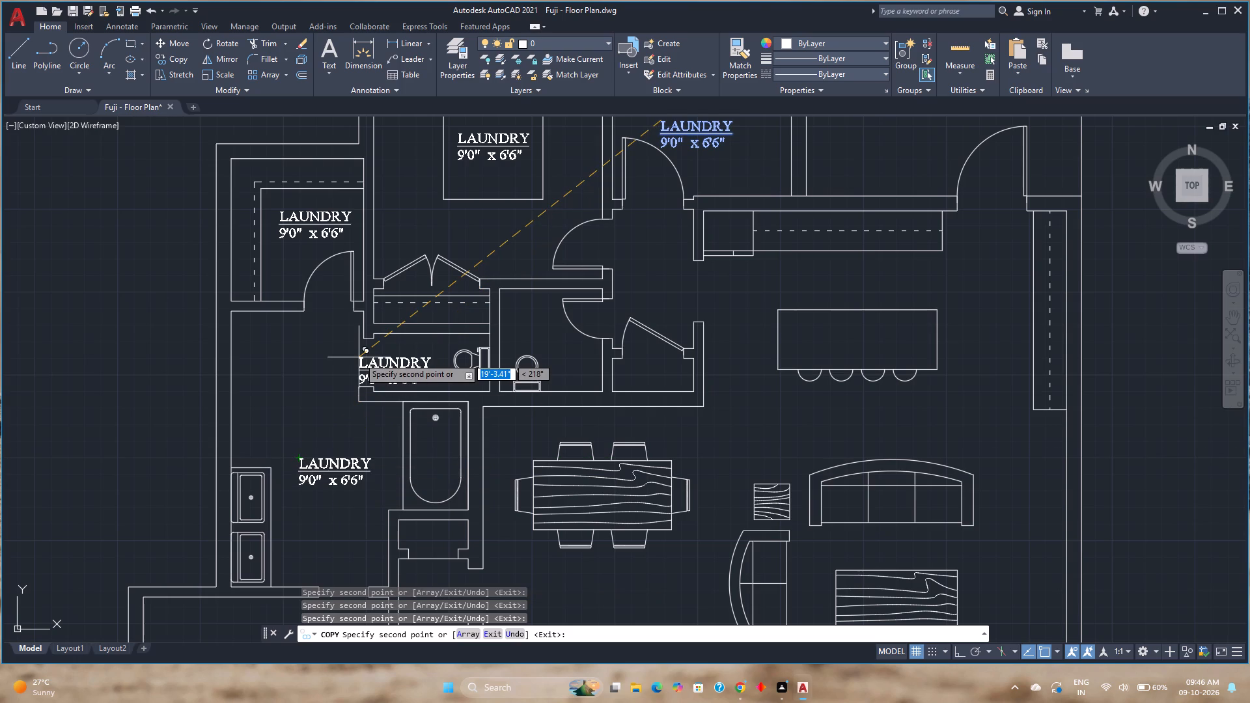
{"action": "scroll", "coordinate": [505, 313], "scroll_direction": "up", "scroll_amount": 1}
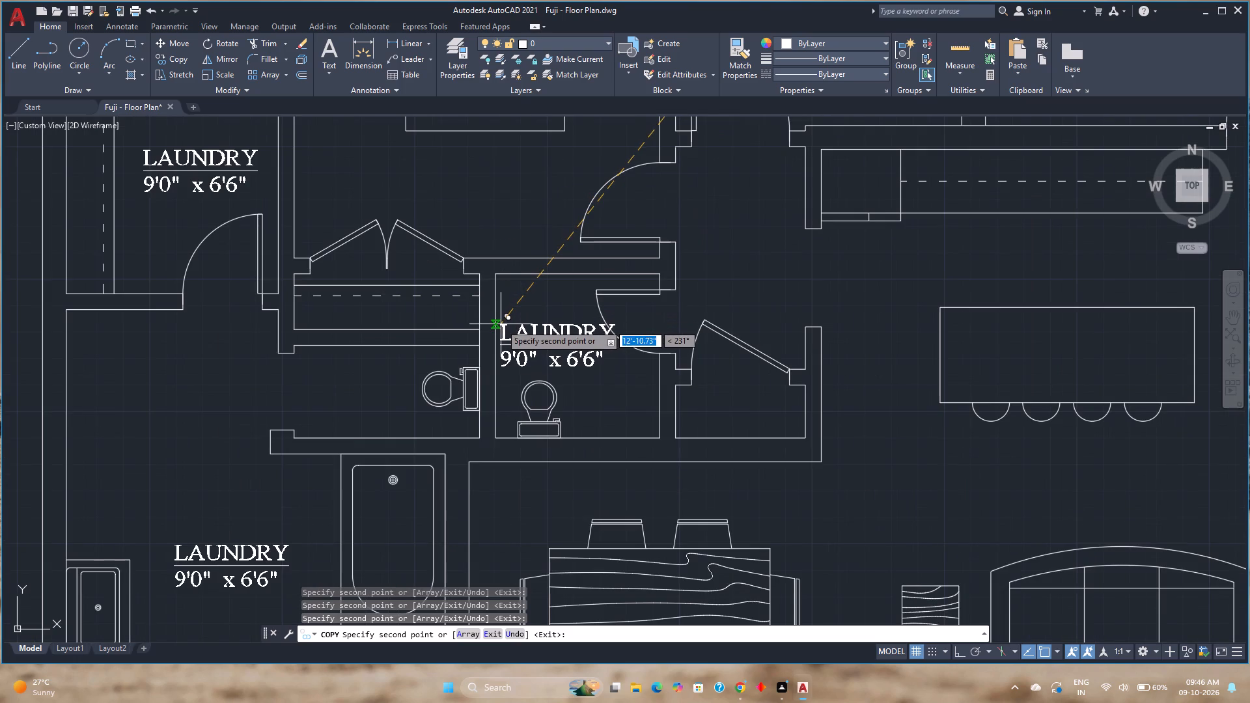
{"action": "left_click", "coordinate": [502, 323]}
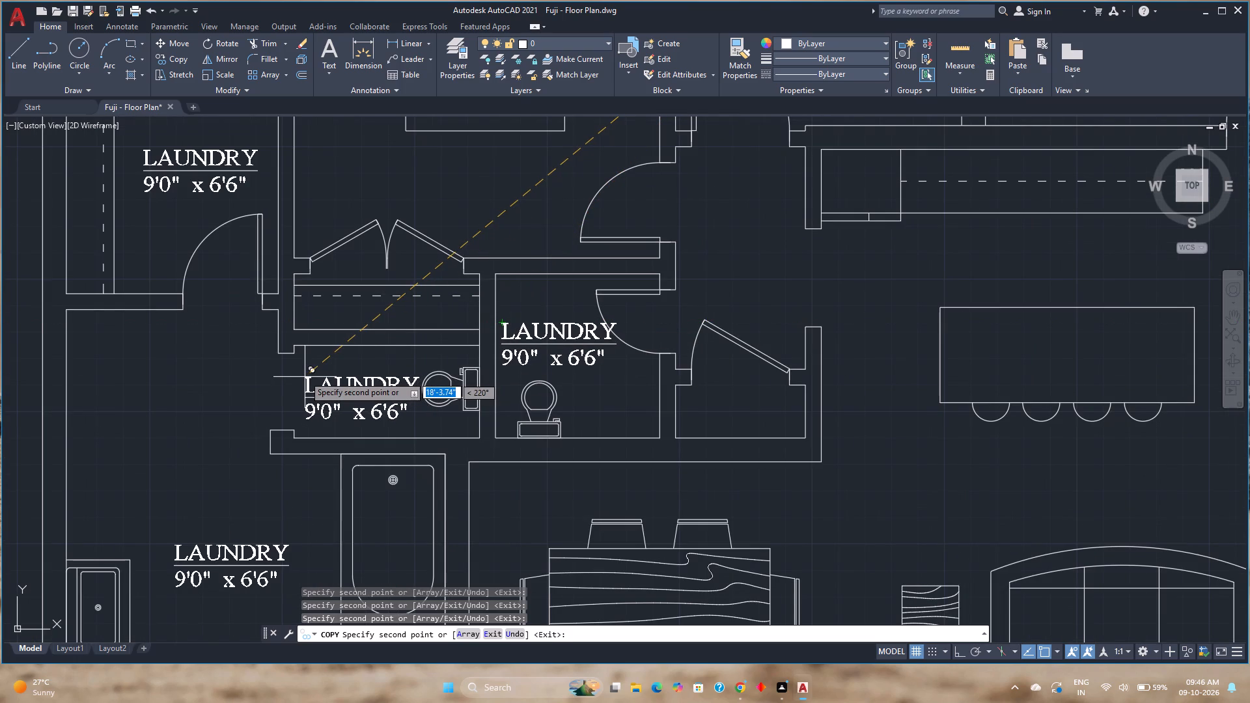
{"action": "left_click", "coordinate": [303, 376]}
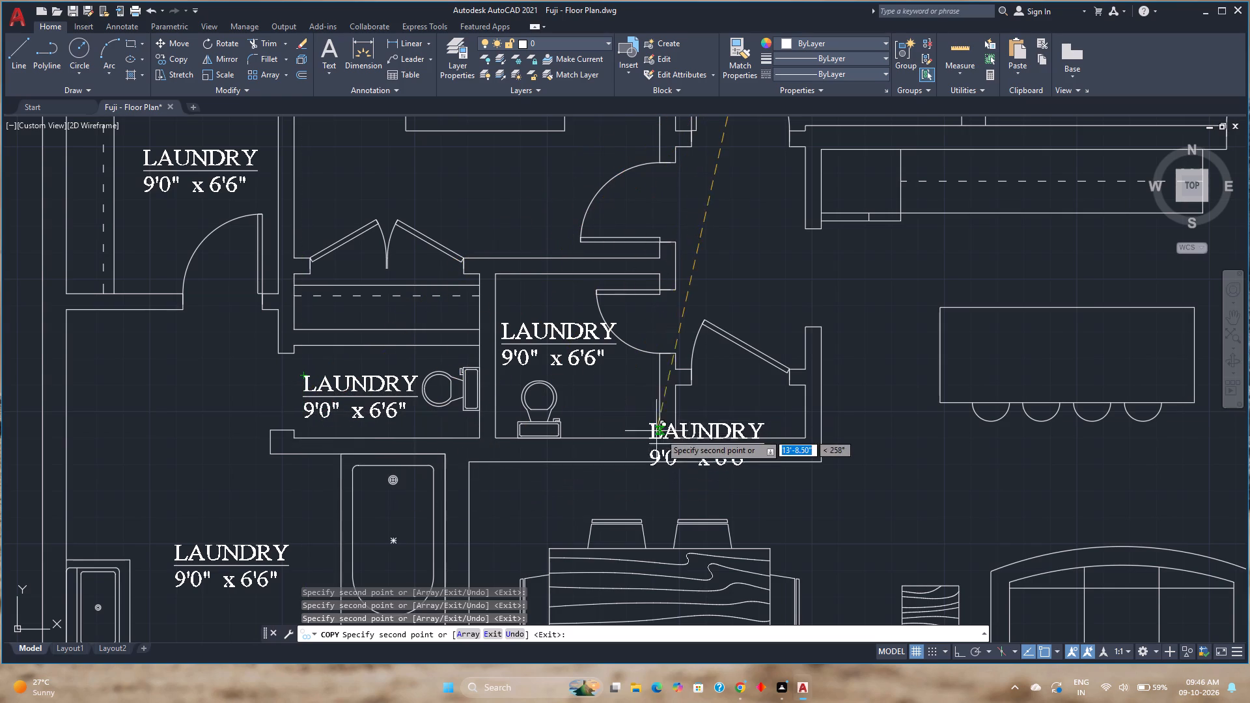
Place label copies above the dining table, south of the living-room coffee table, and between the kitchen counter and island.
{"action": "middle_click_drag", "start_coordinate": [660, 434], "coordinate": [581, 324]}
{"action": "scroll", "coordinate": [527, 474], "scroll_direction": "down", "scroll_amount": 1}
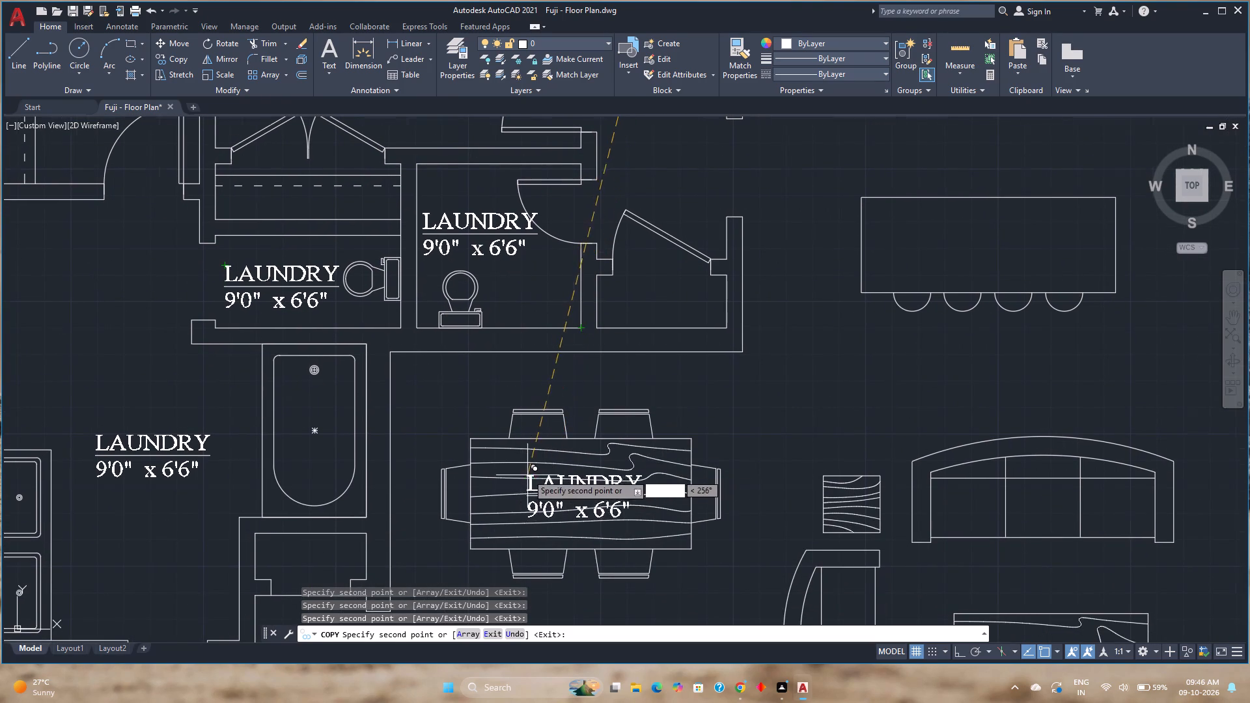
{"action": "scroll", "coordinate": [527, 474], "scroll_direction": "down", "scroll_amount": 1}
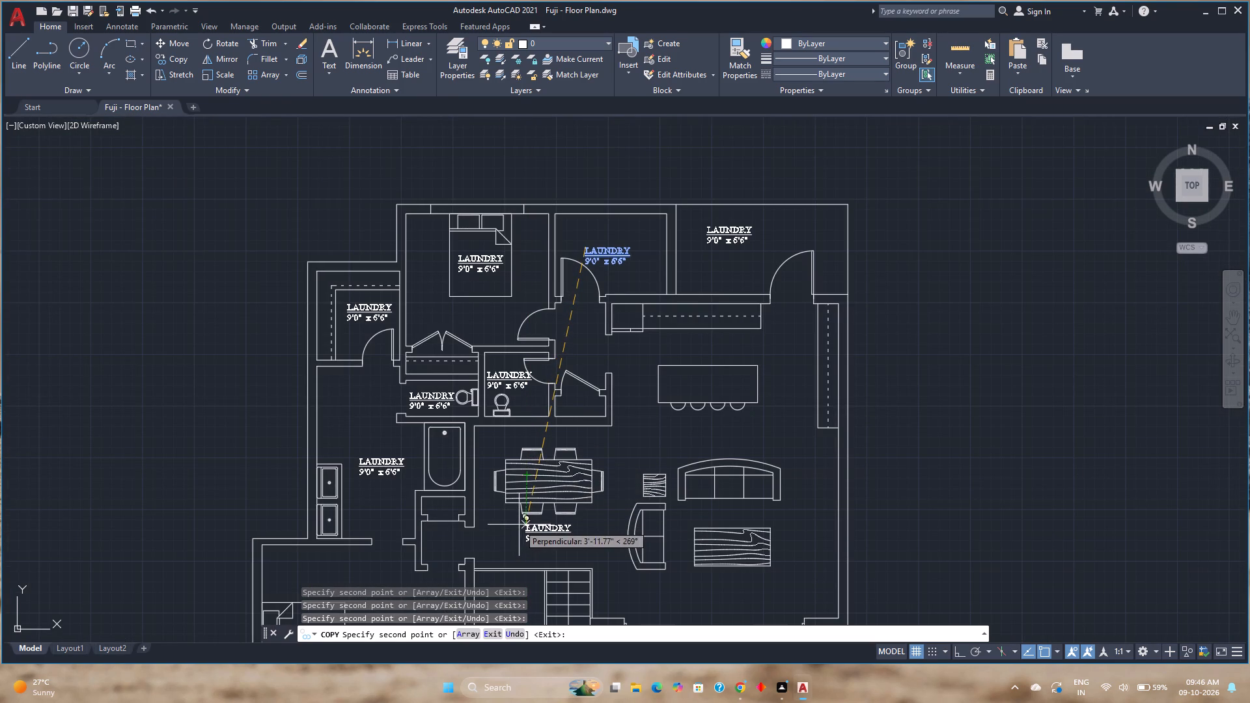
{"action": "left_click", "coordinate": [577, 432]}
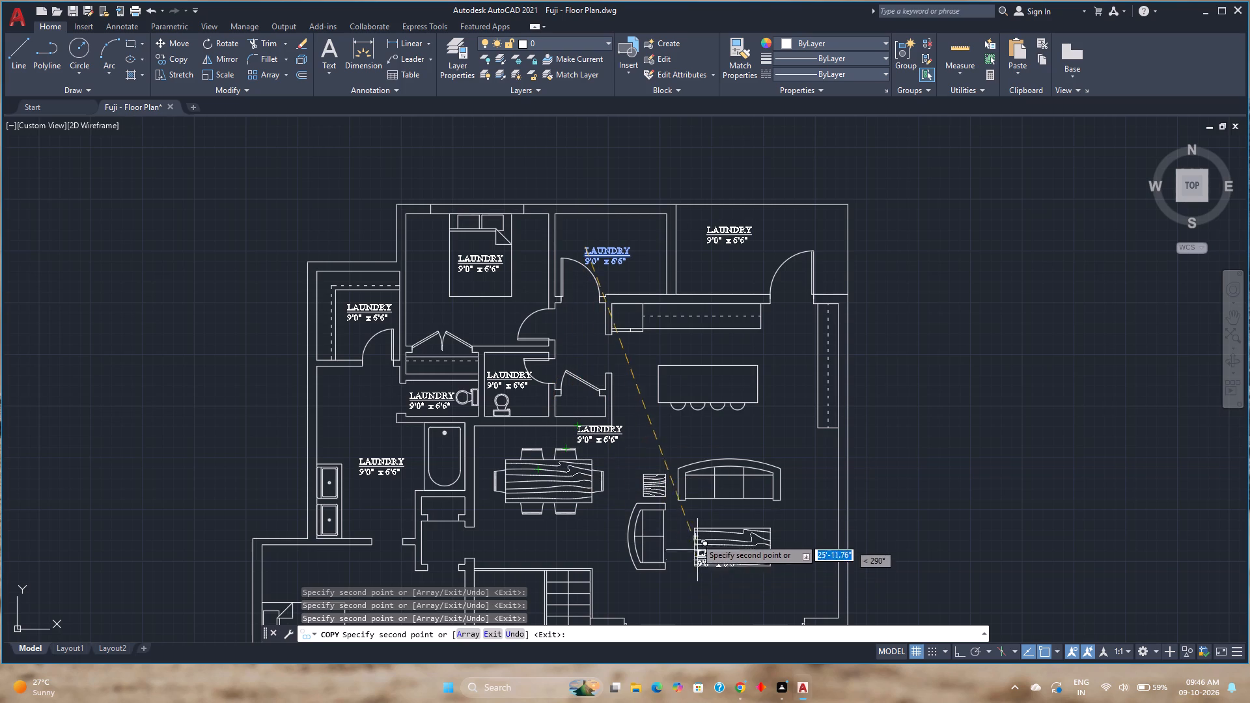
{"action": "middle_click_drag", "start_coordinate": [695, 534], "coordinate": [653, 383]}
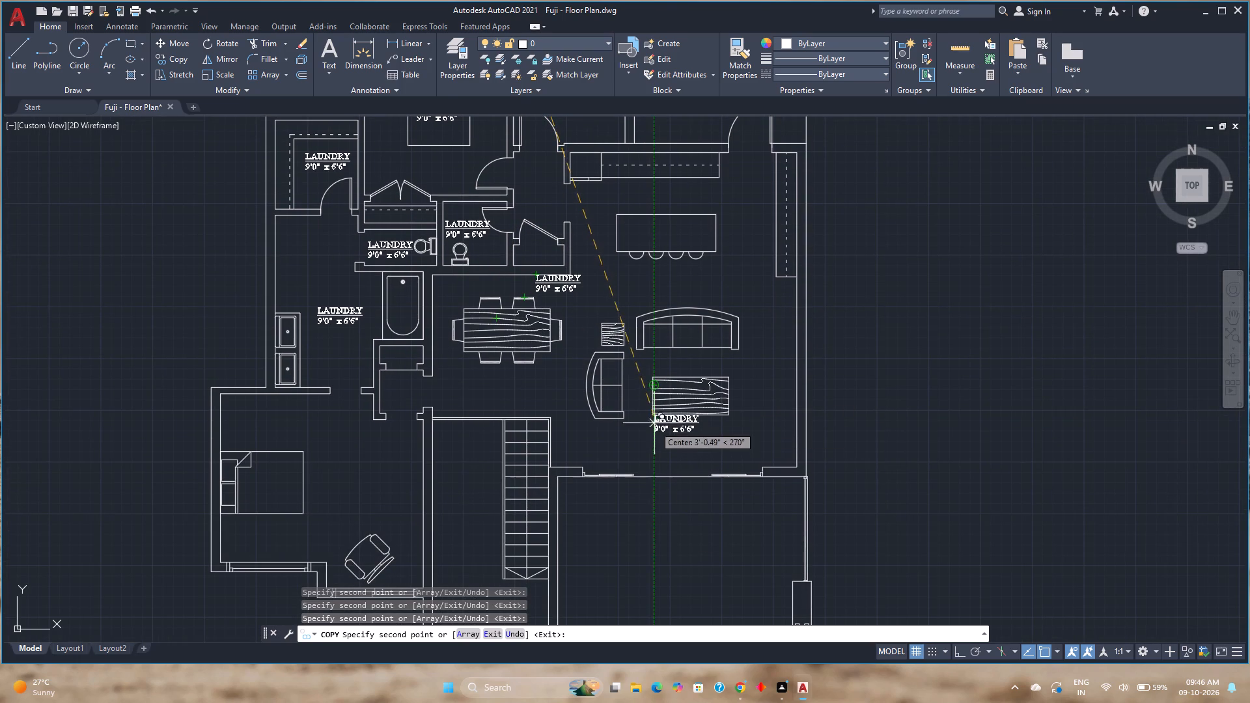
{"action": "left_click", "coordinate": [656, 433]}
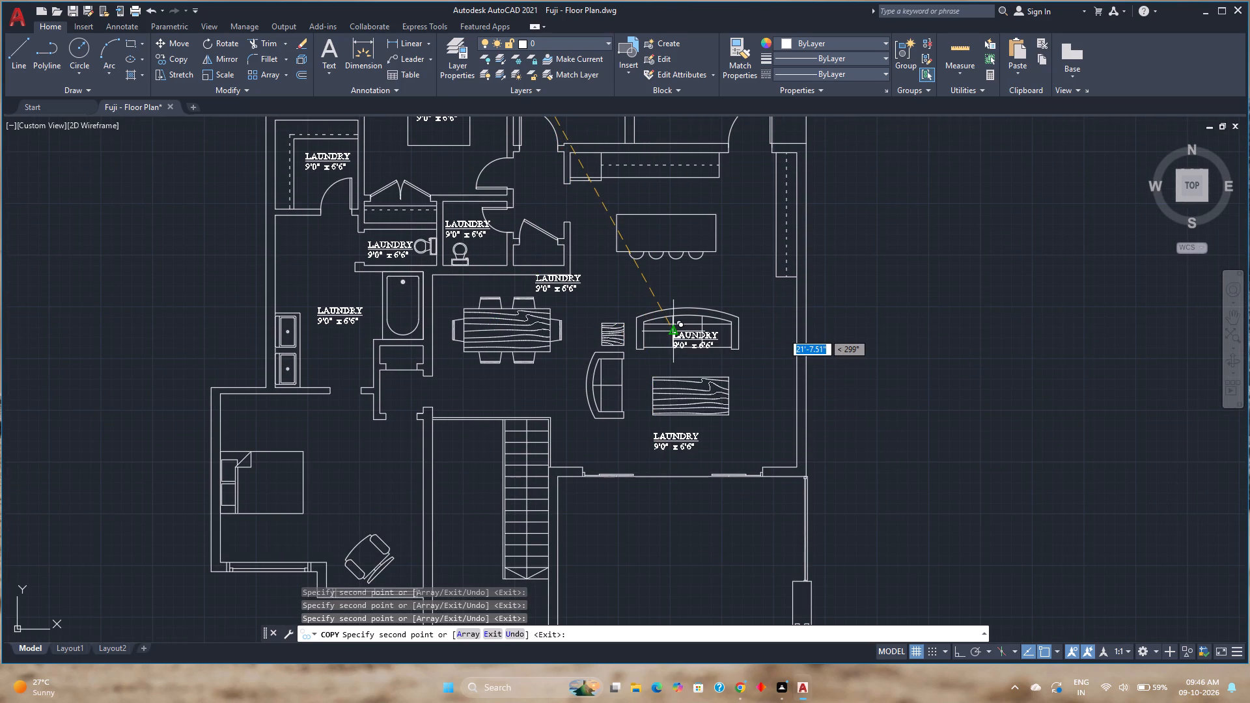
{"action": "middle_click_drag", "start_coordinate": [665, 259], "coordinate": [629, 361]}
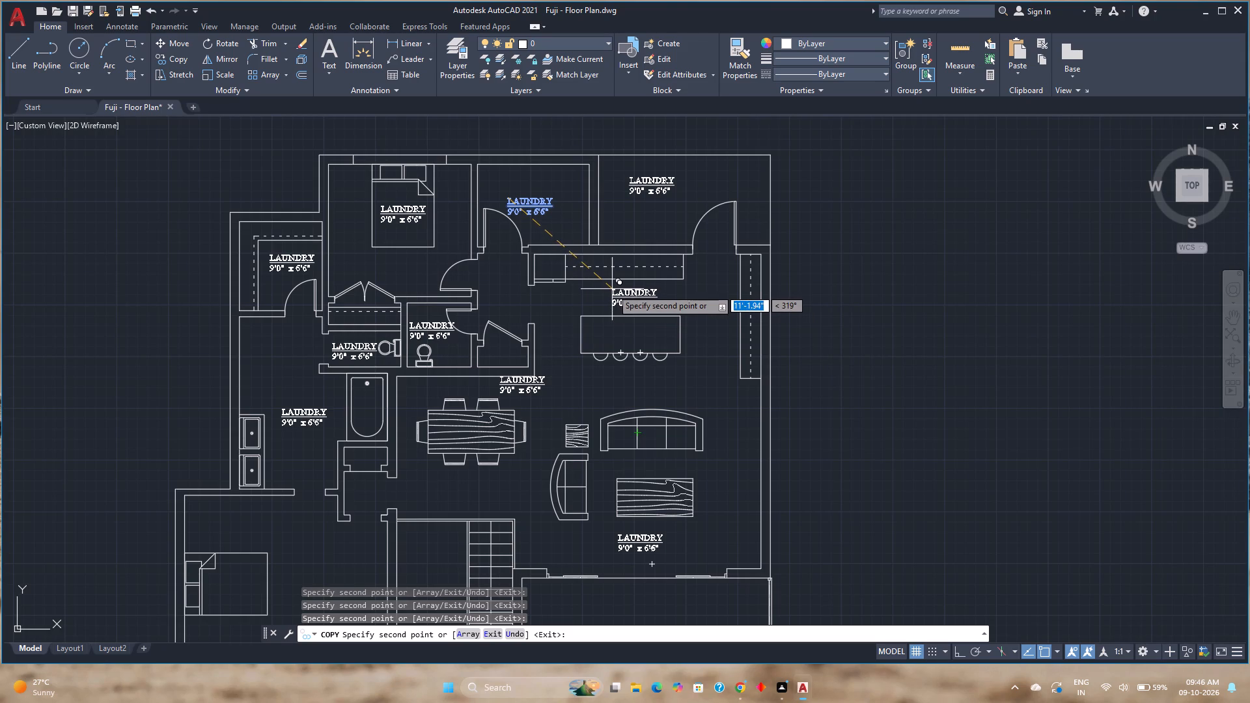
{"action": "left_click", "coordinate": [612, 289]}
Place label copies on the southwest bedroom's bed, beside the staircase and in the large southeast space, and end the copying.
{"action": "middle_click_drag", "start_coordinate": [454, 362], "coordinate": [622, 267]}
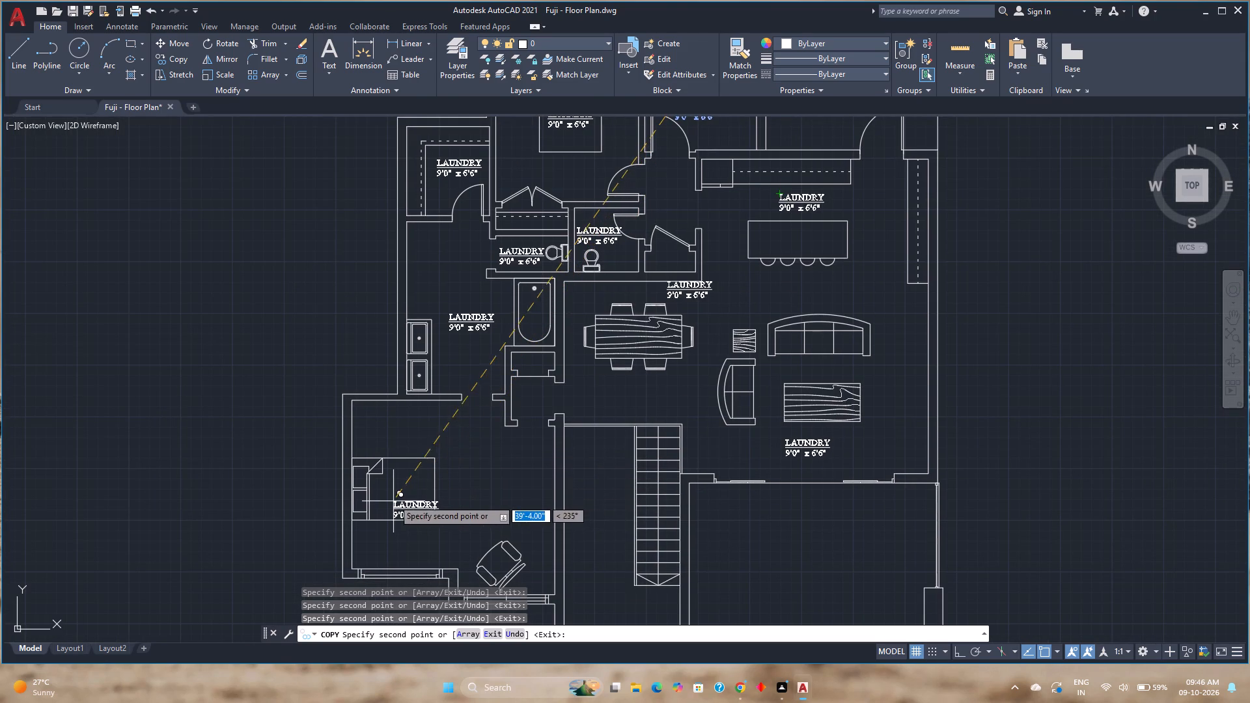
{"action": "left_click", "coordinate": [382, 484]}
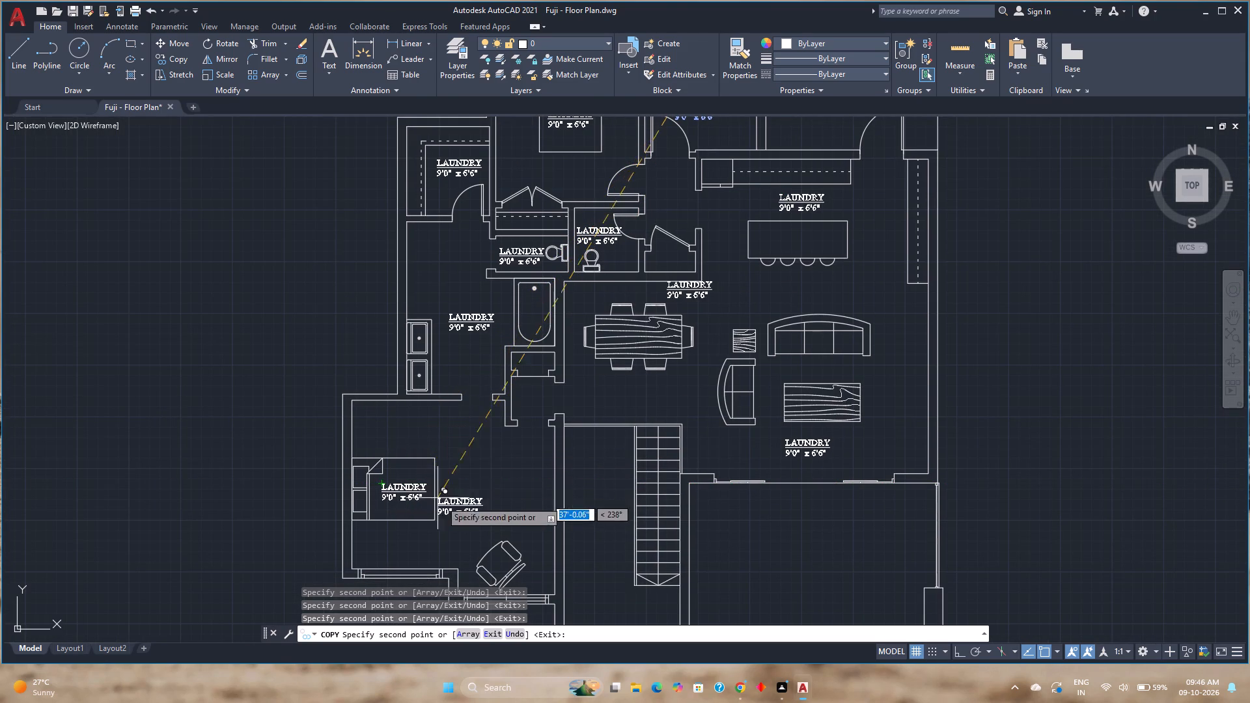
{"action": "left_click", "coordinate": [576, 552]}
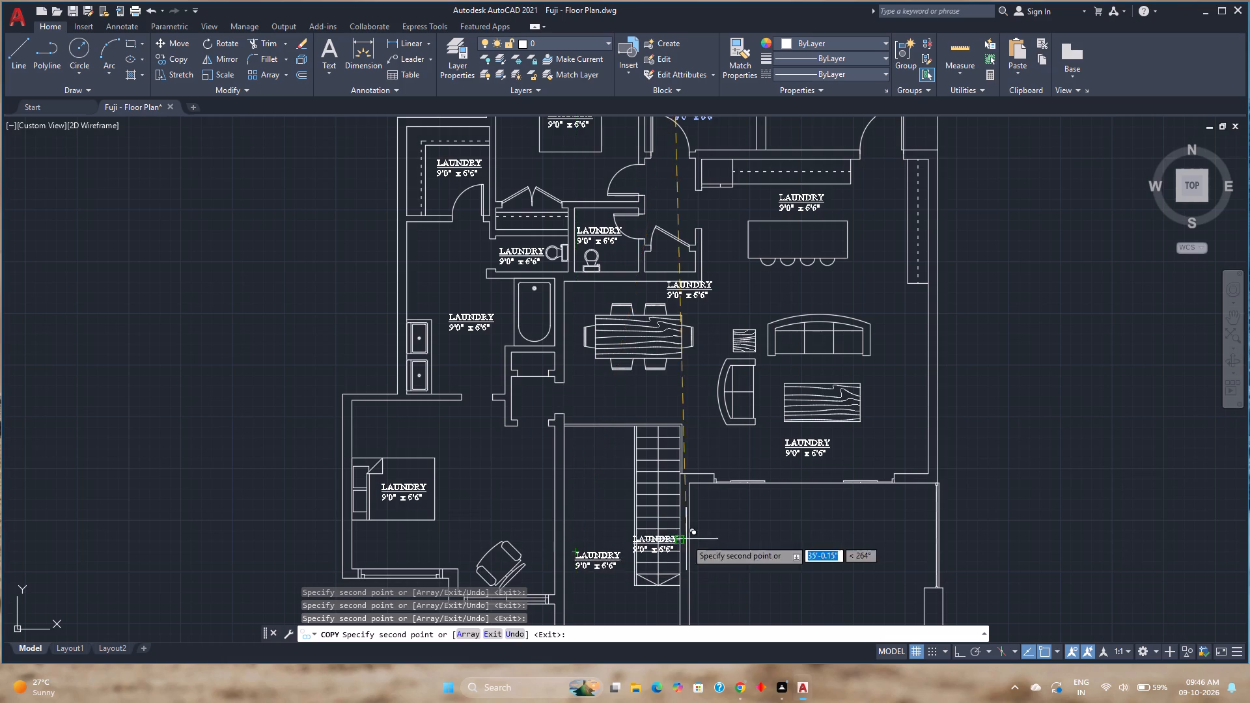
{"action": "middle_click_drag", "start_coordinate": [686, 539], "coordinate": [578, 409]}
{"action": "scroll", "coordinate": [663, 511], "scroll_direction": "down", "scroll_amount": 1}
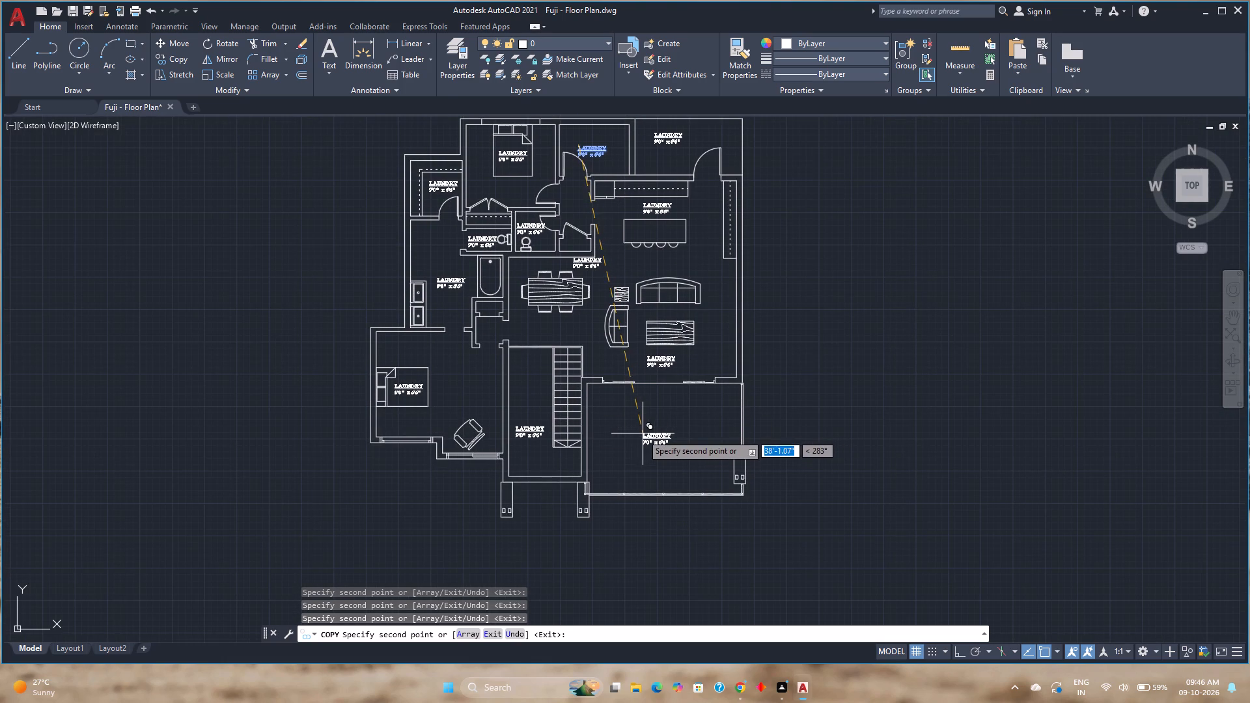
{"action": "left_click", "coordinate": [641, 435]}
{"action": "key", "text": "Escape"}
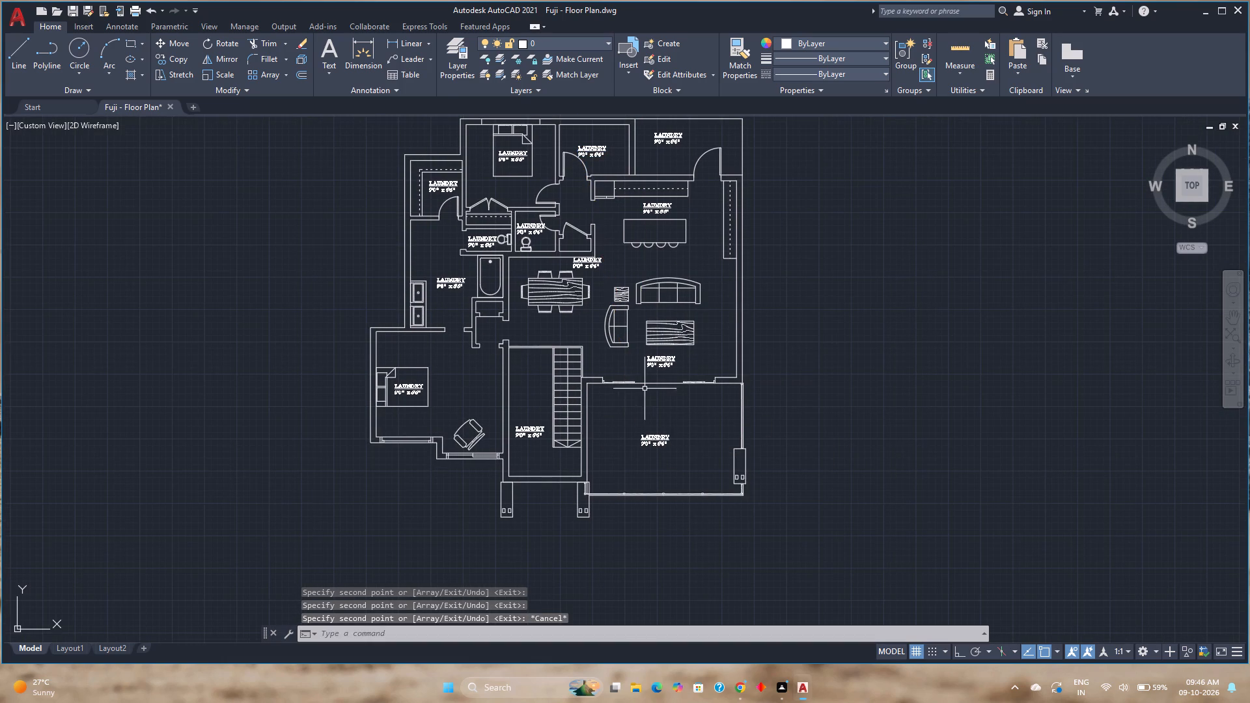
Change the name on the label on the north bedroom's bed from LAUNDRY to BEDROOM.
{"action": "scroll", "coordinate": [517, 150], "scroll_direction": "up", "scroll_amount": 2}
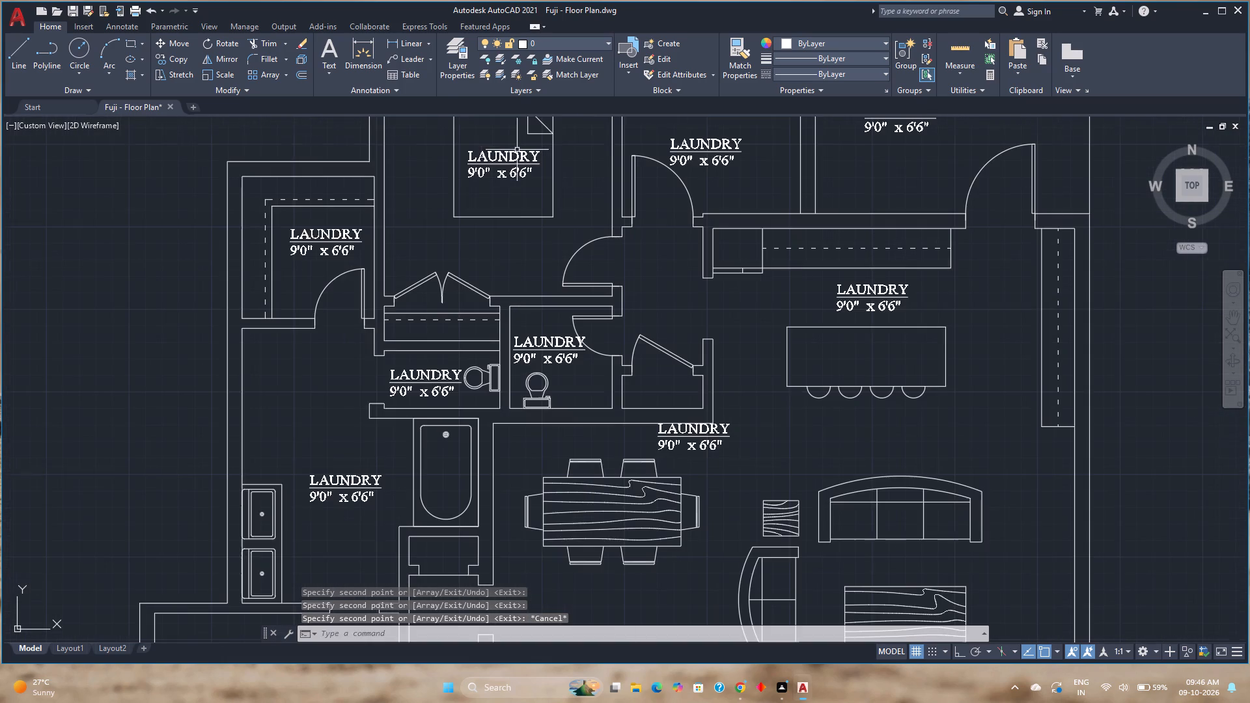
{"action": "double_click", "coordinate": [507, 160]}
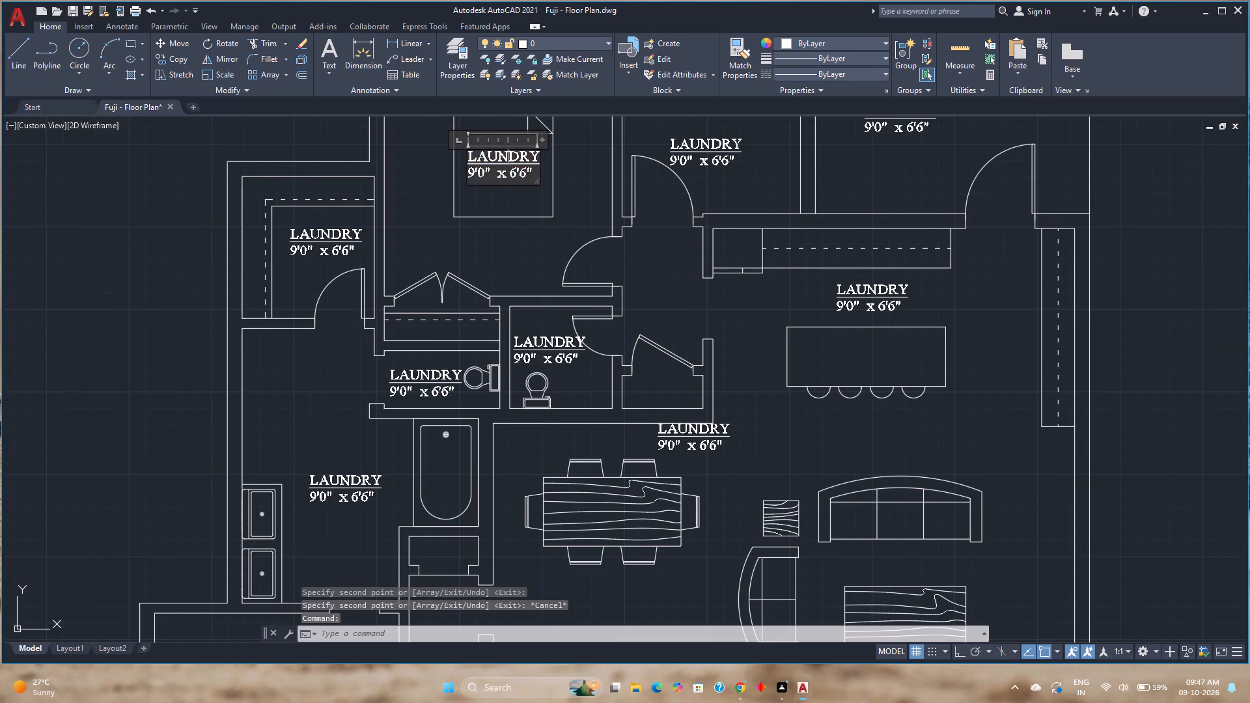
{"action": "key", "text": "ctrl+a"}
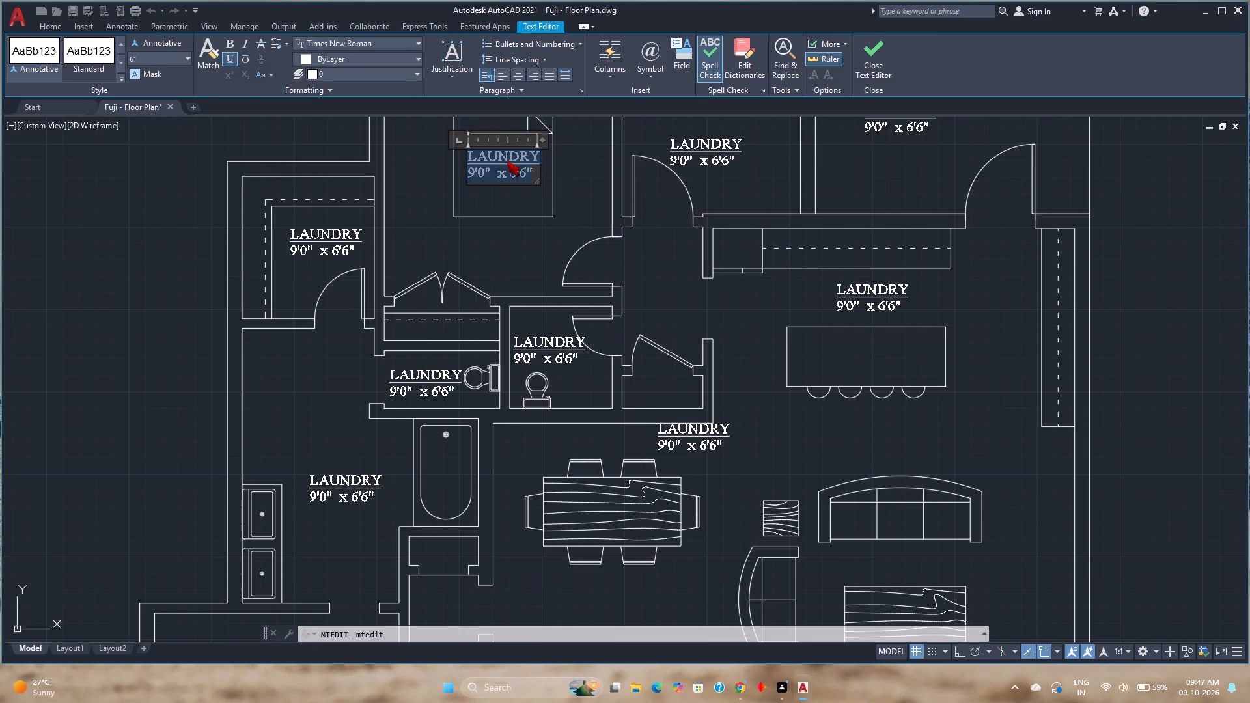
{"action": "key", "text": "Up"}
{"action": "key", "text": "Right"}
{"action": "key", "text": "Right"}
{"action": "key", "text": "Right"}
{"action": "key", "text": "Right"}
{"action": "key", "text": "Right"}
{"action": "key", "text": "Right"}
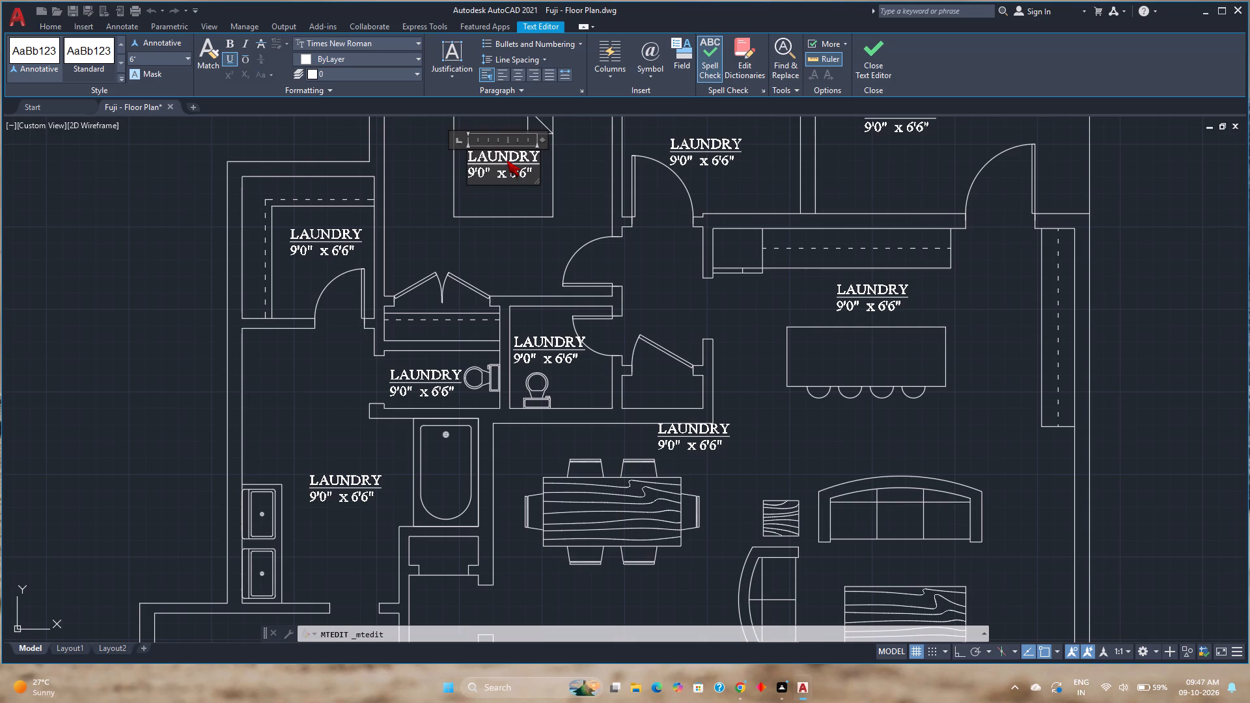
{"action": "key", "text": "Right"}
{"action": "key", "text": "BackSpace"}
{"action": "key", "text": "BackSpace"}
{"action": "key", "text": "BackSpace"}
{"action": "key", "text": "BackSpace"}
{"action": "key", "text": "BackSpace"}
{"action": "key", "text": "BackSpace"}
{"action": "key", "text": "BackSpace"}
{"action": "key", "text": "BackSpace"}
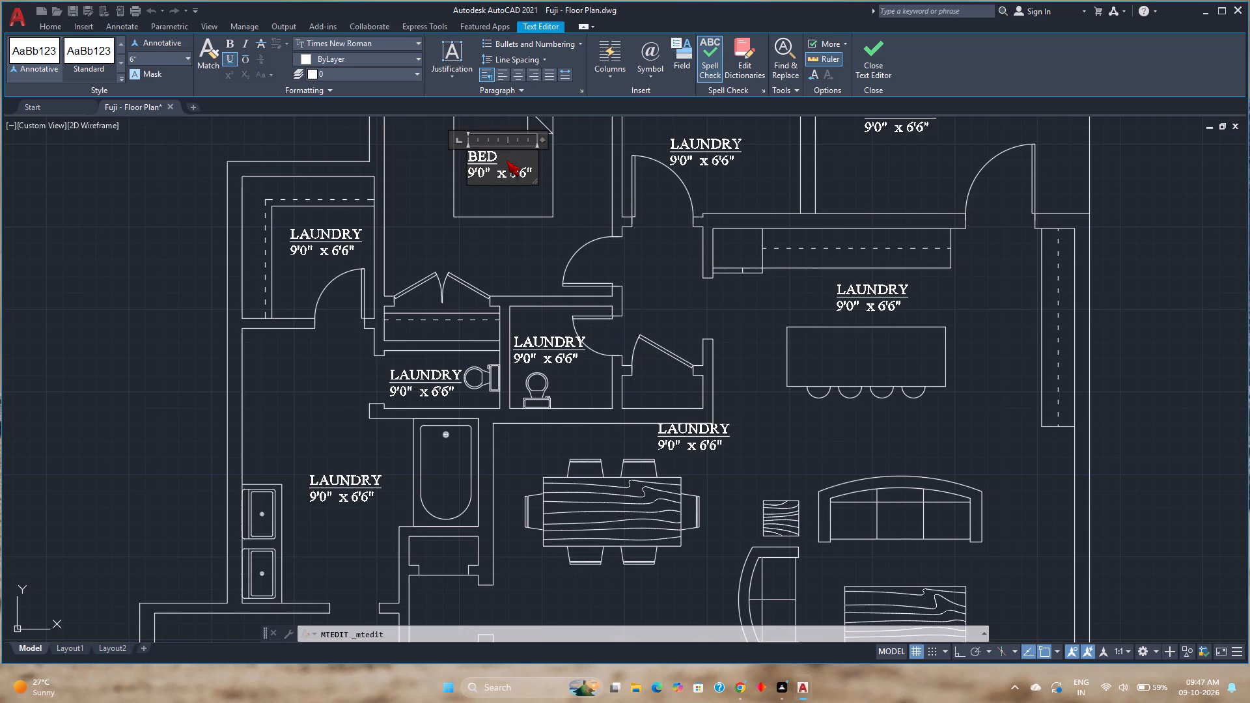
{"action": "type", "text": "ROMO"}
{"action": "key", "text": "BackSpace"}
{"action": "key", "text": "BackSpace"}
{"action": "type", "text": "OM"}
Replace the BEDROOM label's dimensions with 11'6" x 10'8", widen its text frame to keep them on one line, and finish editing.
{"action": "key", "text": "Down"}
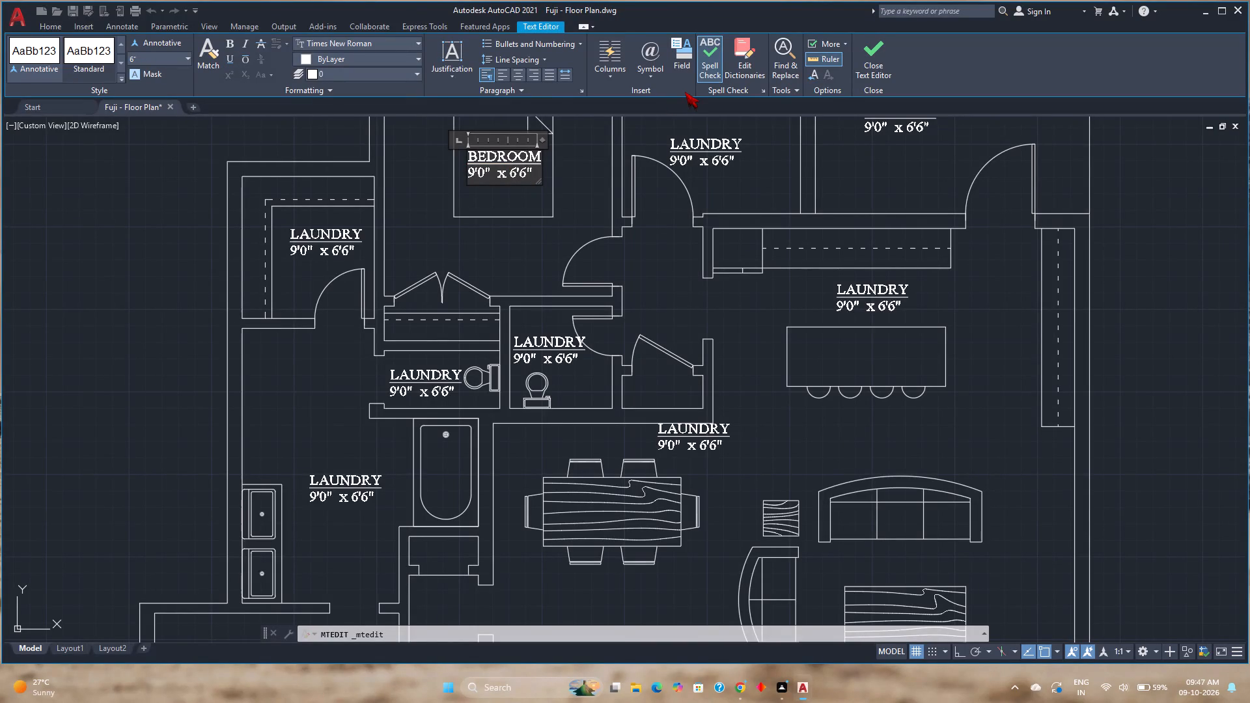
{"action": "key", "text": "BackSpace"}
{"action": "key", "text": "BackSpace"}
{"action": "key", "text": "BackSpace"}
{"action": "key", "text": "BackSpace"}
{"action": "key", "text": "BackSpace"}
{"action": "key", "text": "BackSpace"}
{"action": "key", "text": "BackSpace"}
{"action": "key", "text": "BackSpace"}
{"action": "key", "text": "BackSpace"}
{"action": "key", "text": "BackSpace"}
{"action": "key", "text": "BackSpace"}
{"action": "key", "text": "BackSpace"}
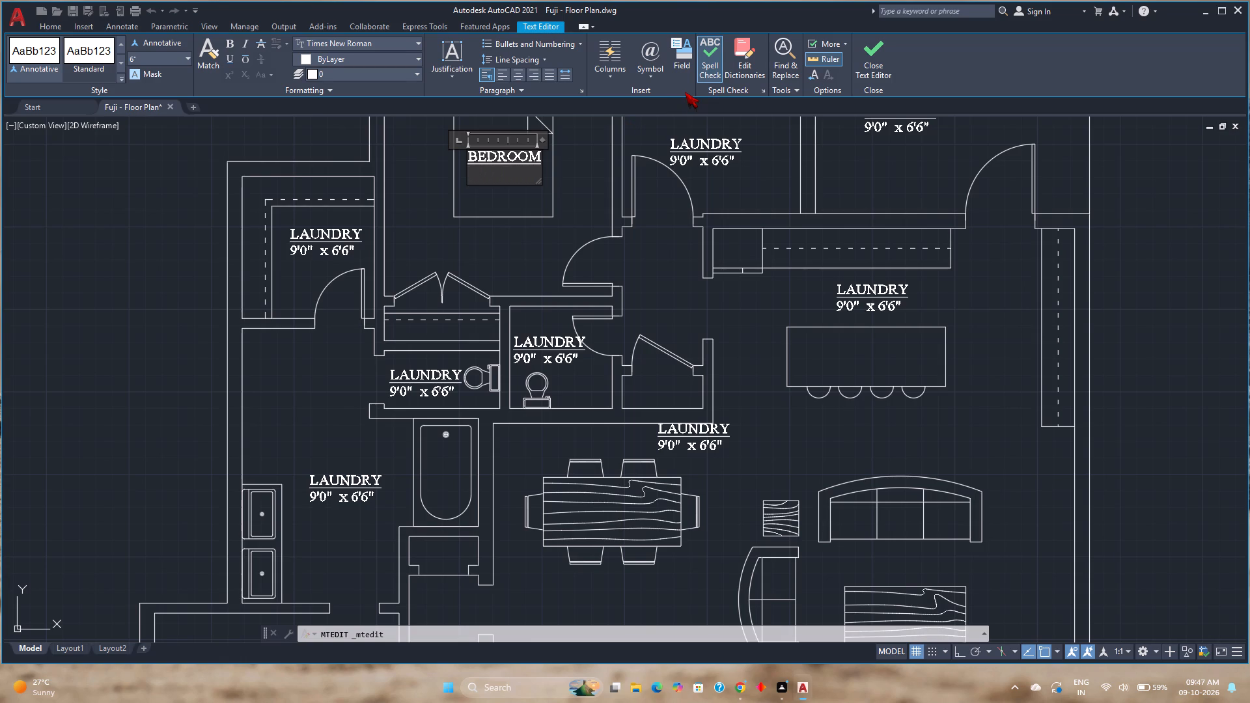
{"action": "type", "text": "11'6\" X"}
{"action": "key", "text": "space"}
{"action": "key", "text": "BackSpace"}
{"action": "key", "text": "BackSpace"}
{"action": "type", "text": "x"}
{"action": "key", "text": "space"}
{"action": "type", "text": "10'8\""}
{"action": "key", "text": "Return"}
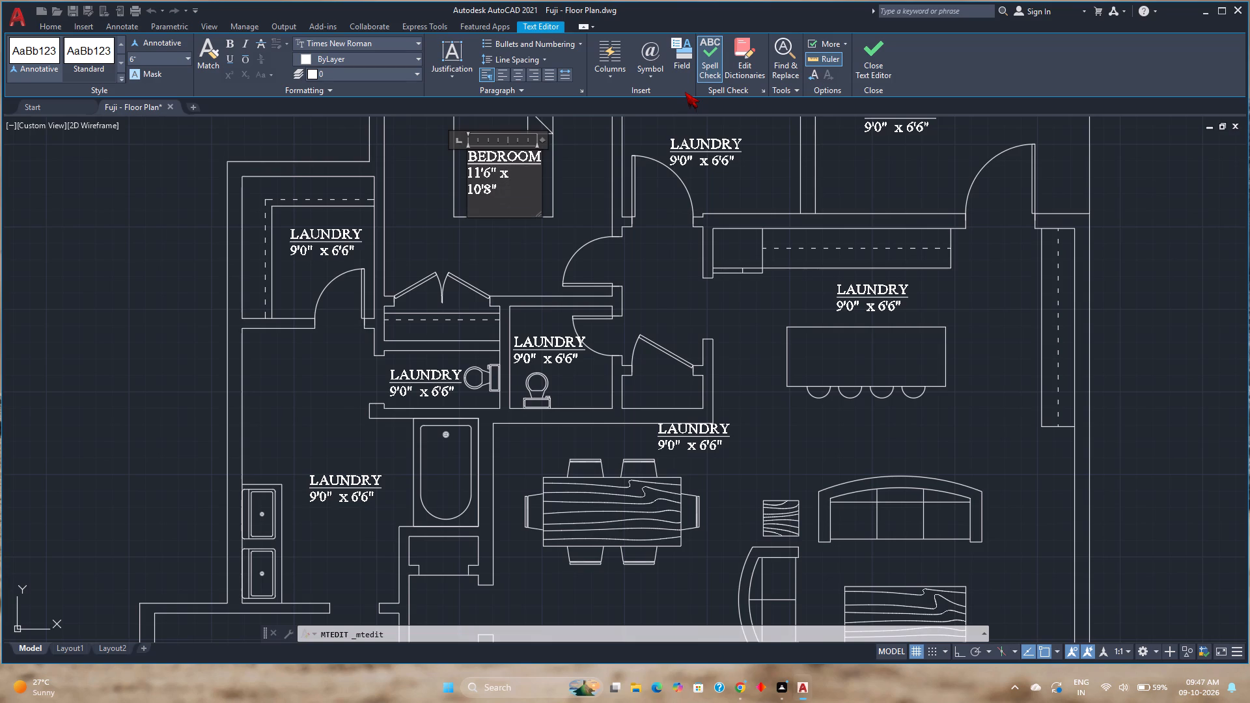
{"action": "key", "text": "BackSpace"}
{"action": "left_click", "coordinate": [544, 142]}
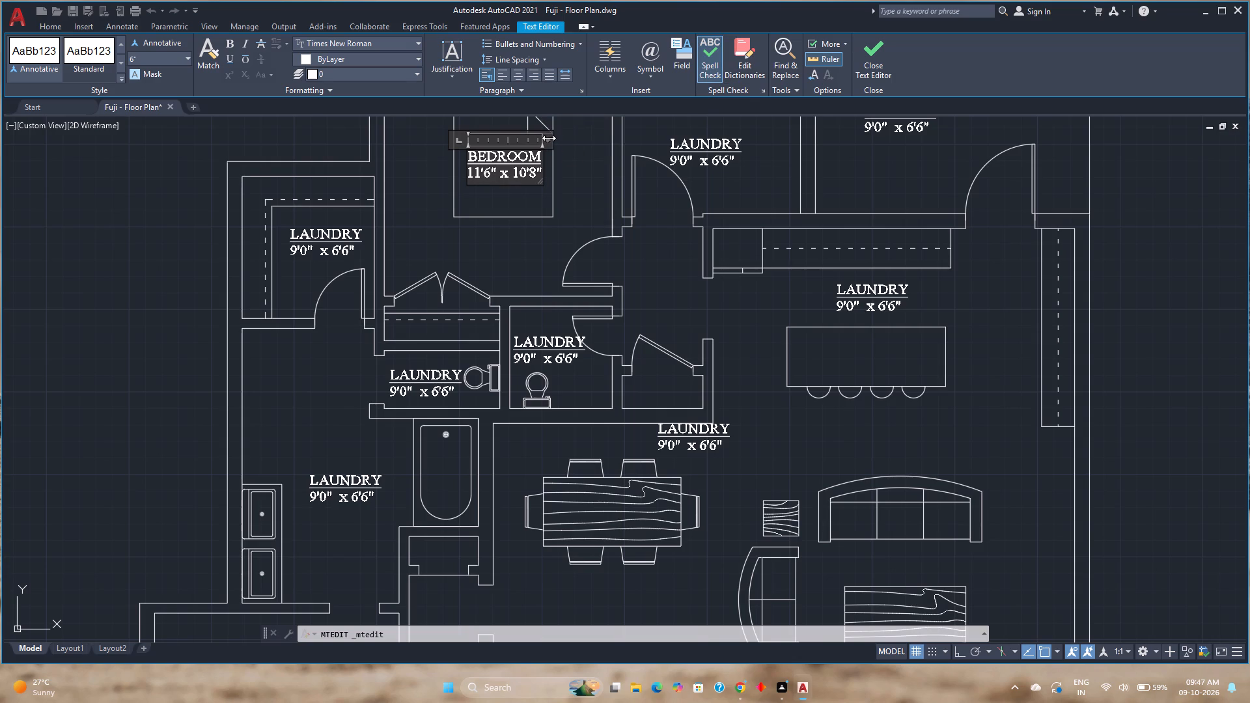
{"action": "left_click", "coordinate": [867, 74]}
Stretch the text frame of the LAUNDRY label in the northeast corner space eastward to make room for a longer name.
{"action": "middle_click_drag", "start_coordinate": [812, 210], "coordinate": [771, 236]}
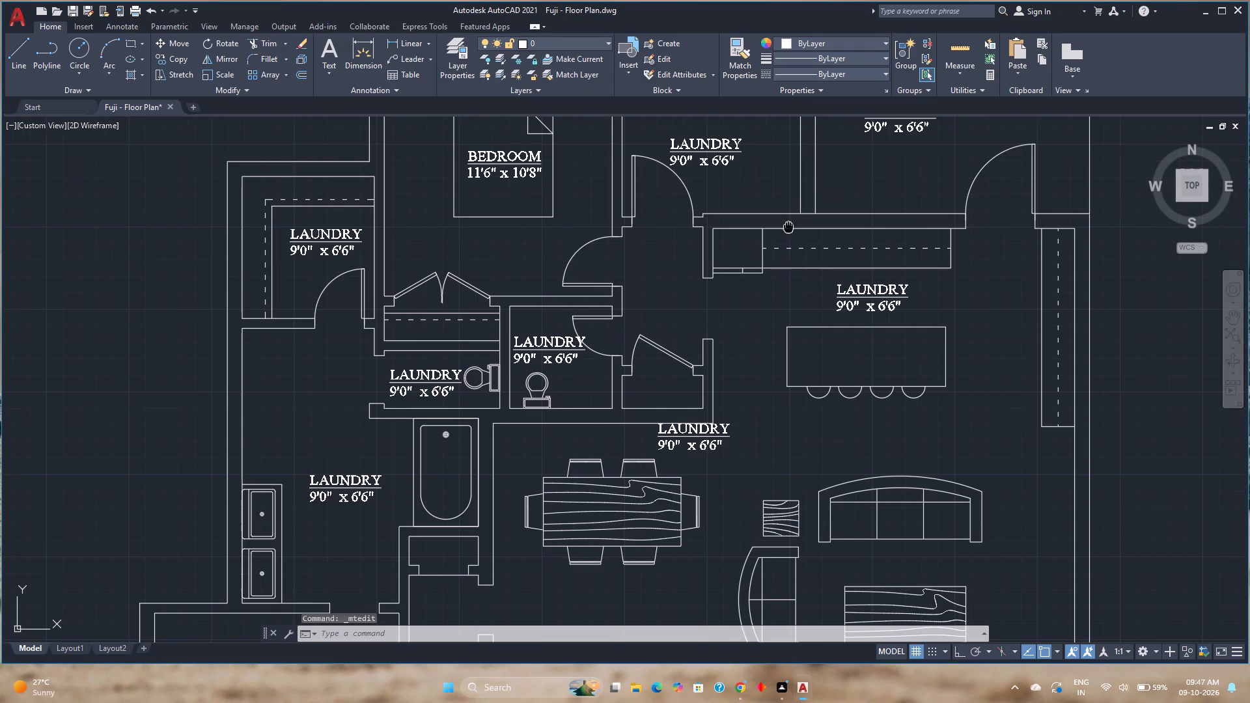
{"action": "middle_click_drag", "start_coordinate": [771, 236], "coordinate": [629, 333]}
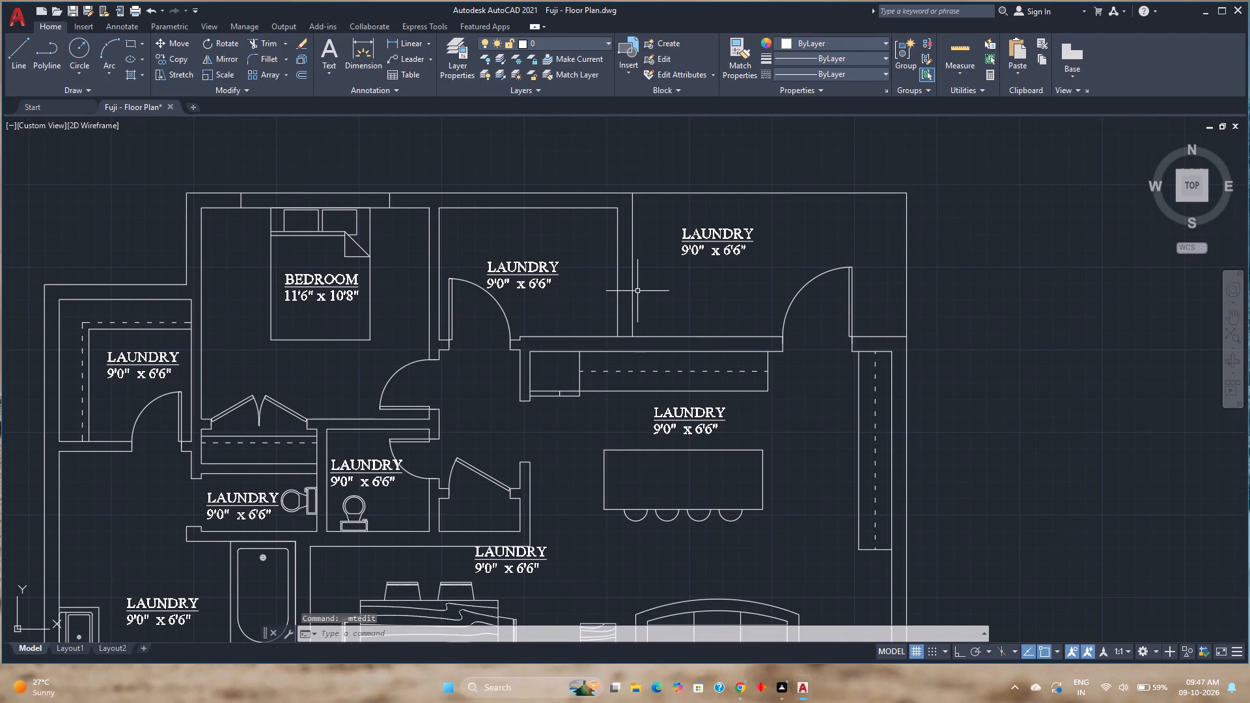
{"action": "left_click", "coordinate": [714, 231]}
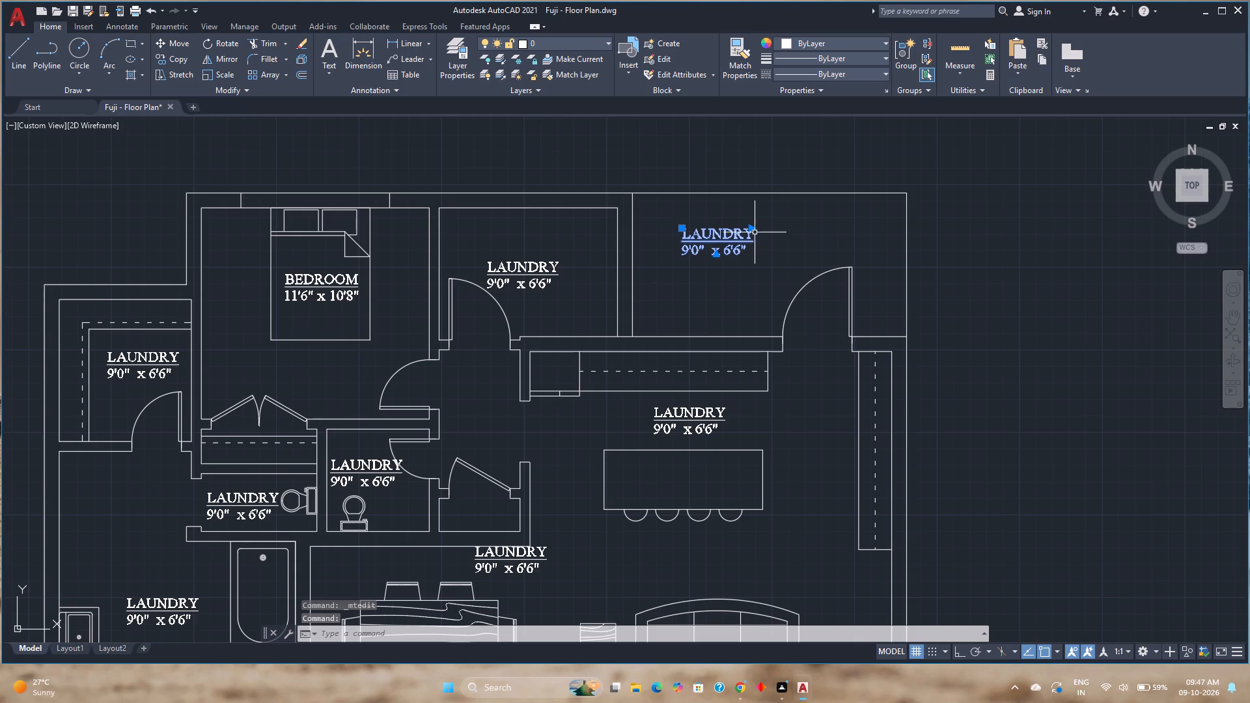
{"action": "left_click_drag", "start_coordinate": [752, 230], "coordinate": [835, 228]}
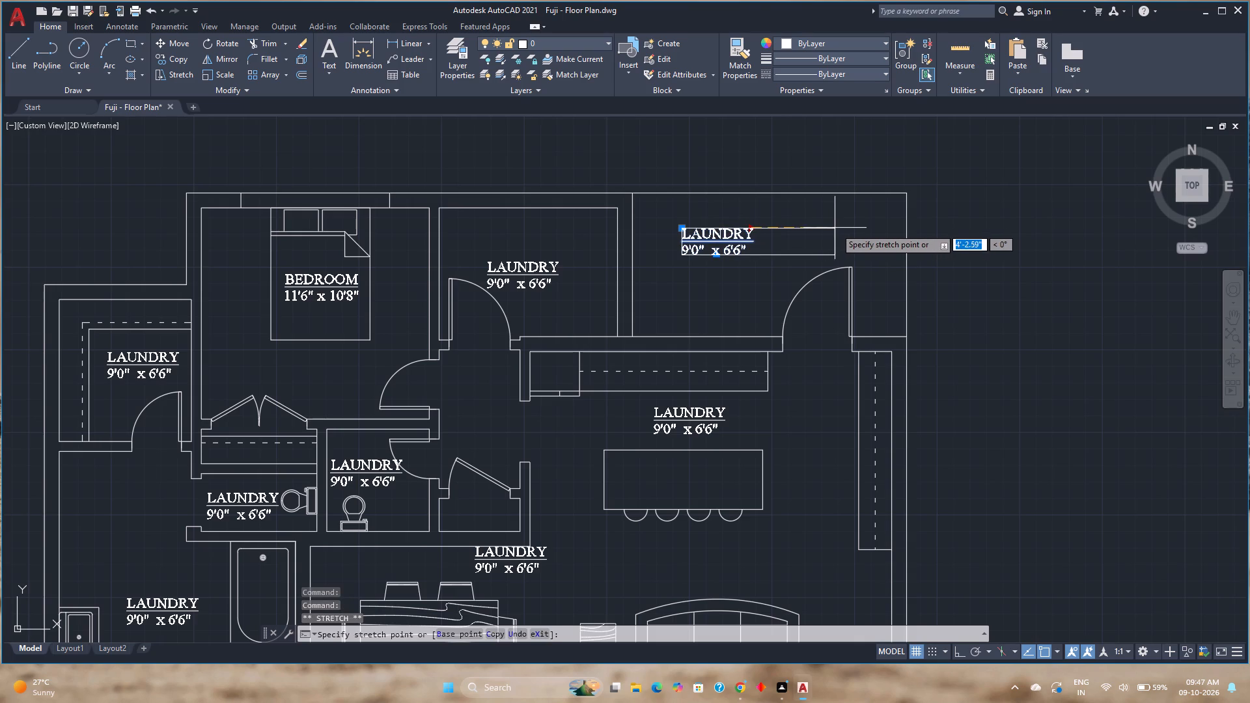
{"action": "left_click_drag", "start_coordinate": [835, 228], "coordinate": [842, 228]}
{"action": "left_click", "coordinate": [843, 228]}
Change the name on the northeast corner label to COVERED PATIO.
{"action": "double_click", "coordinate": [732, 238]}
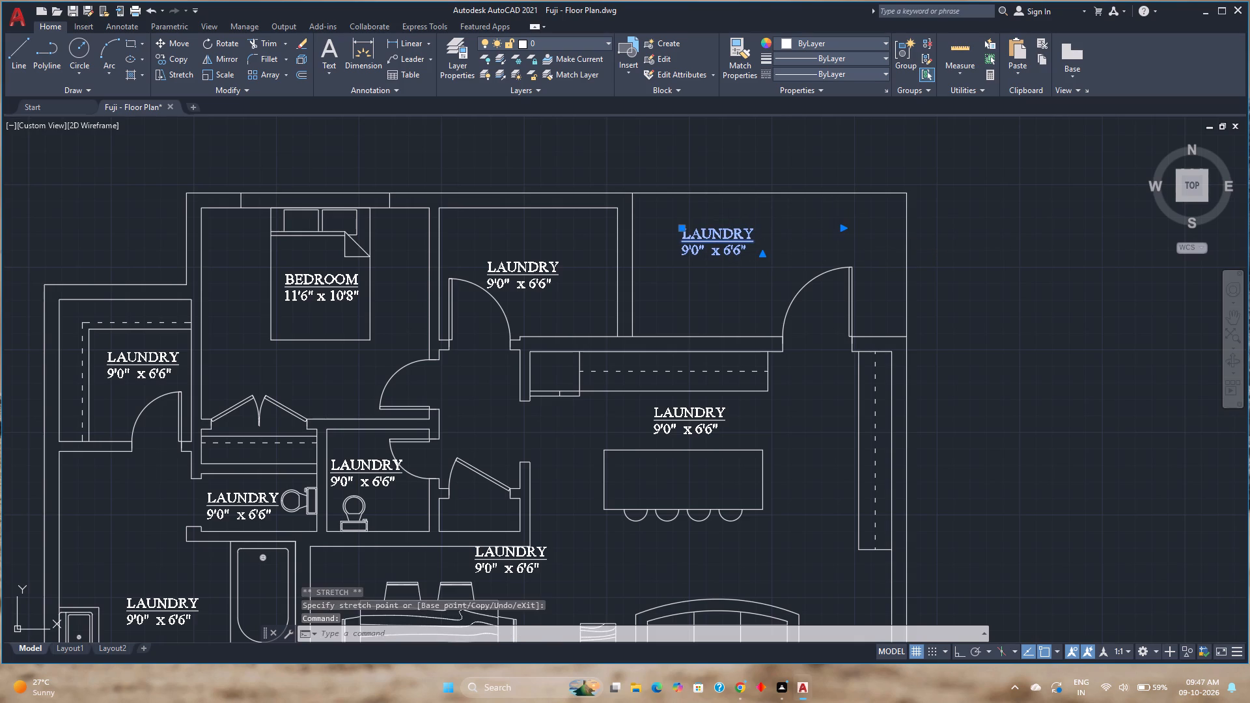
{"action": "left_click", "coordinate": [757, 232]}
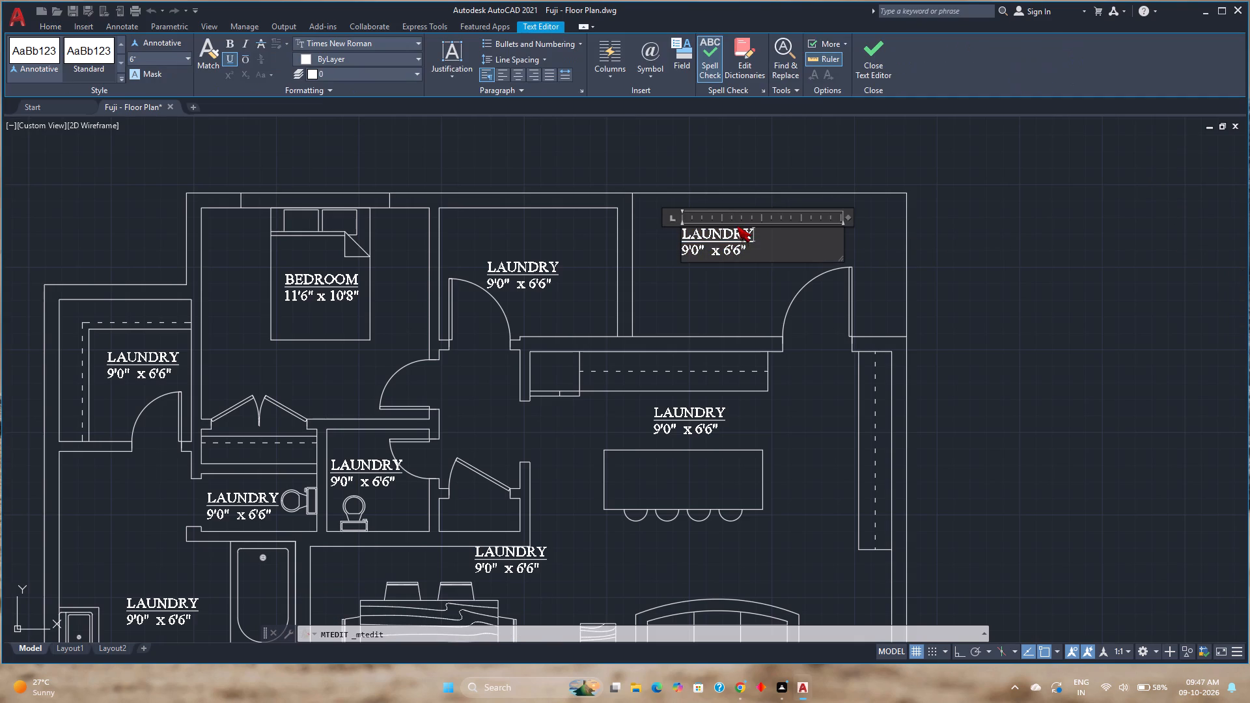
{"action": "key", "text": "BackSpace"}
{"action": "key", "text": "BackSpace"}
{"action": "key", "text": "BackSpace"}
{"action": "key", "text": "BackSpace"}
{"action": "key", "text": "BackSpace"}
{"action": "key", "text": "BackSpace"}
{"action": "key", "text": "BackSpace"}
{"action": "key", "text": "BackSpace"}
{"action": "type", "text": "CON"}
{"action": "key", "text": "BackSpace"}
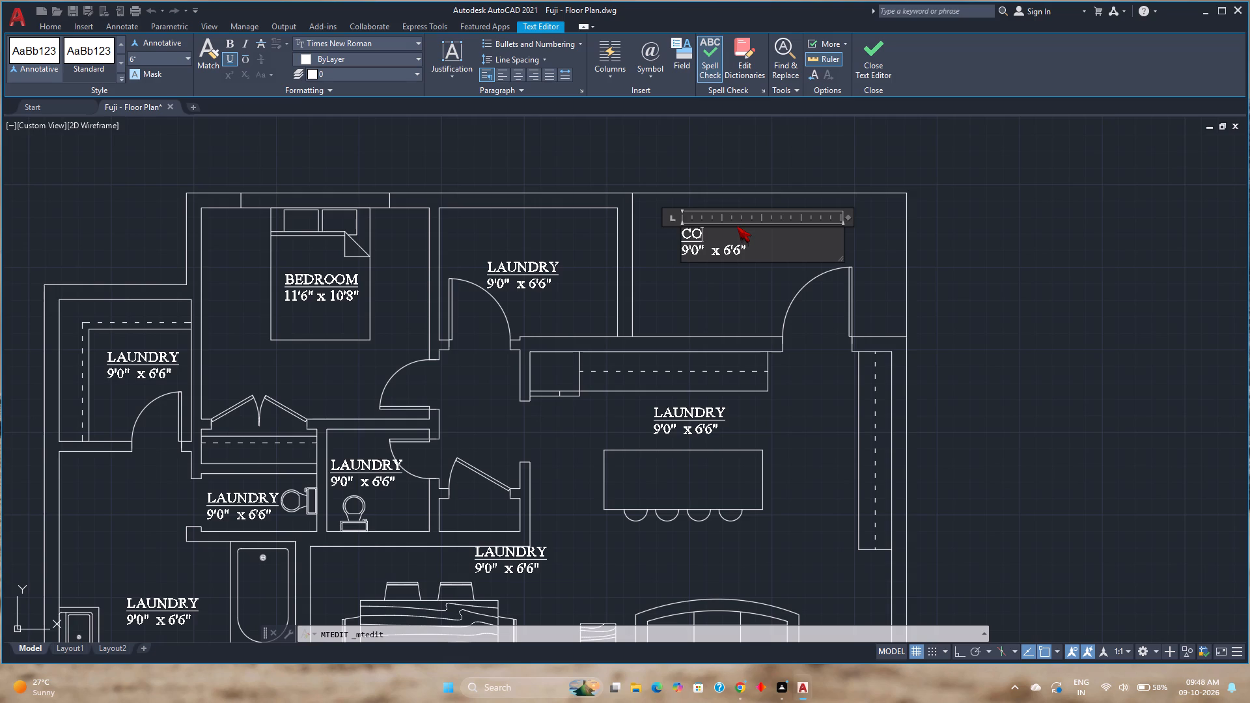
{"action": "type", "text": "VERED"}
{"action": "key", "text": "space"}
{"action": "type", "text": "PATIO"}
Replace the dimensions under COVERED PATIO with 13'10" x 6'11".
{"action": "key", "text": "Down"}
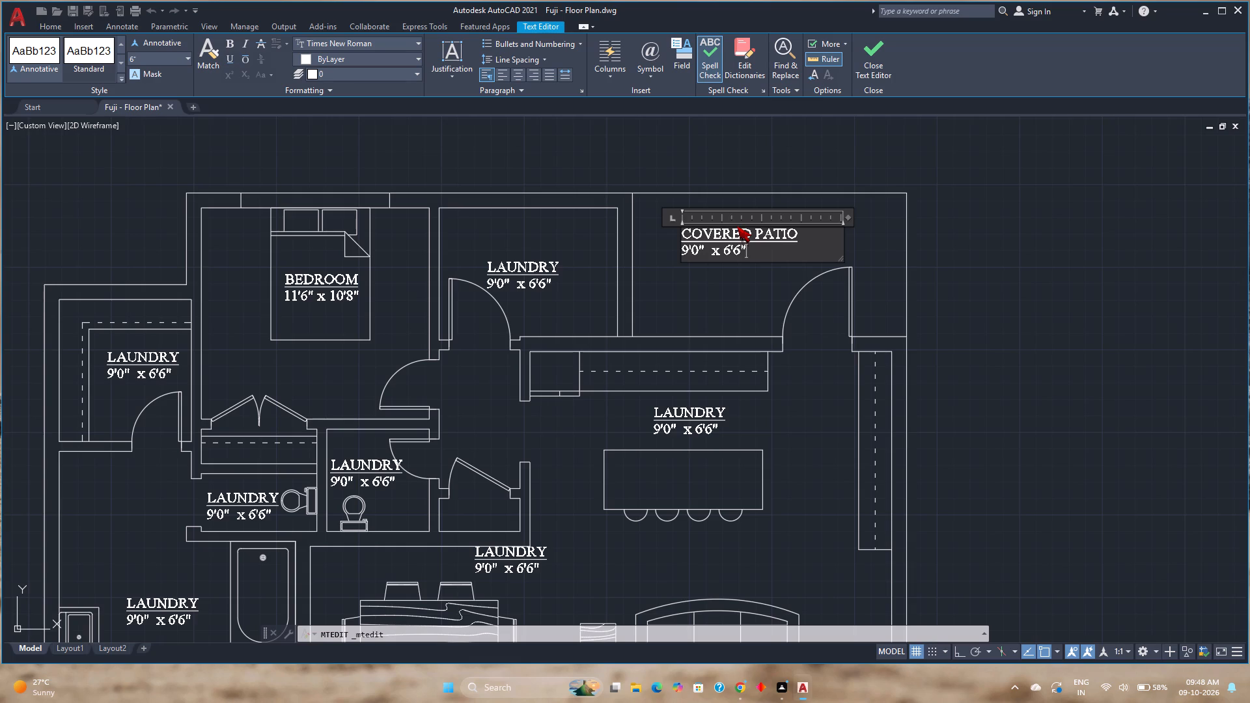
{"action": "key", "text": "BackSpace"}
{"action": "key", "text": "BackSpace"}
{"action": "key", "text": "BackSpace"}
{"action": "key", "text": "BackSpace"}
{"action": "key", "text": "BackSpace"}
{"action": "key", "text": "BackSpace"}
{"action": "key", "text": "BackSpace"}
{"action": "key", "text": "BackSpace"}
{"action": "key", "text": "BackSpace"}
{"action": "key", "text": "BackSpace"}
{"action": "key", "text": "BackSpace"}
{"action": "key", "text": "BackSpace"}
{"action": "type", "text": "13'10"}
{"action": "type", "text": "\" x"}
{"action": "key", "text": "space"}
{"action": "type", "text": "6'"}
{"action": "type", "text": "11\""}
Insert hyphens between feet and inches in the COVERED PATIO dimensions, giving 13'-10" x 6'-11".
{"action": "key", "text": "Left"}
{"action": "key", "text": "Left"}
{"action": "key", "text": "Left"}
{"action": "key", "text": "minus"}
{"action": "key", "text": "Left"}
{"action": "key", "text": "Left"}
{"action": "key", "text": "Left"}
{"action": "key", "text": "Left"}
{"action": "key", "text": "Left"}
{"action": "key", "text": "Left"}
{"action": "key", "text": "Left"}
{"action": "key", "text": "Left"}
{"action": "key", "text": "Left"}
{"action": "key", "text": "minus"}
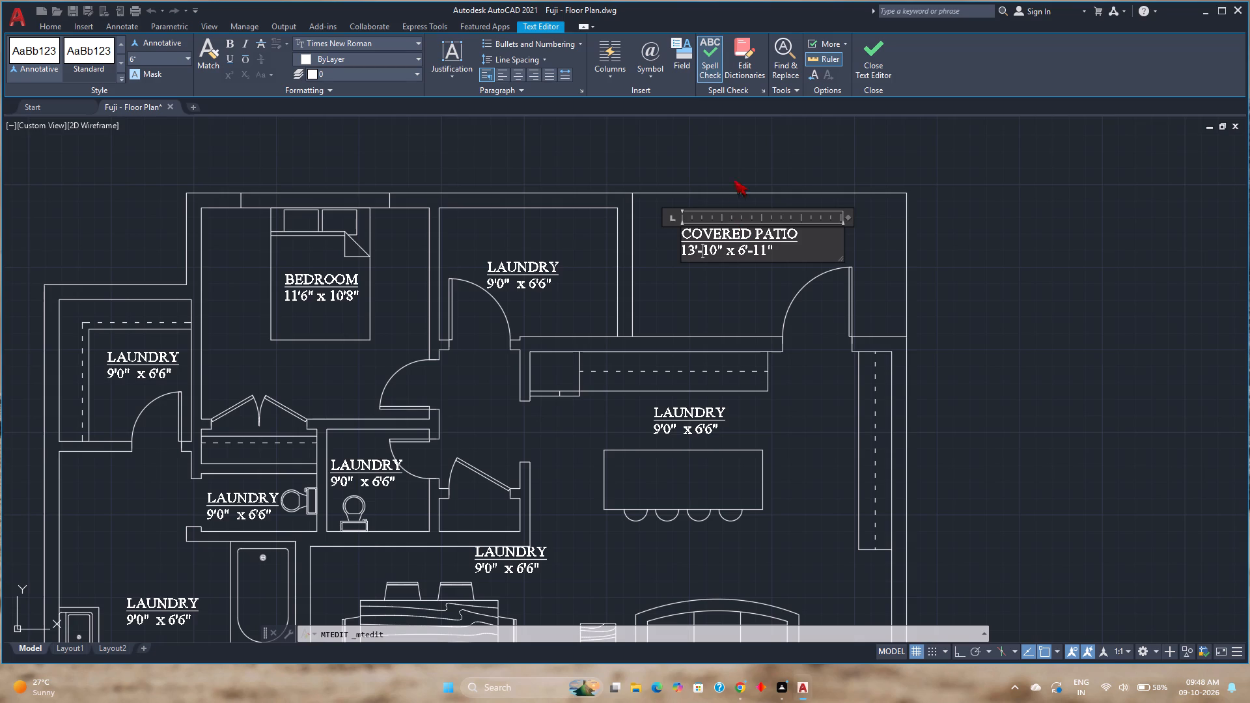
Centre both lines of the COVERED PATIO label within its text frame and finish editing.
{"action": "key", "text": "ctrl+a"}
{"action": "key", "text": "ctrl+e"}
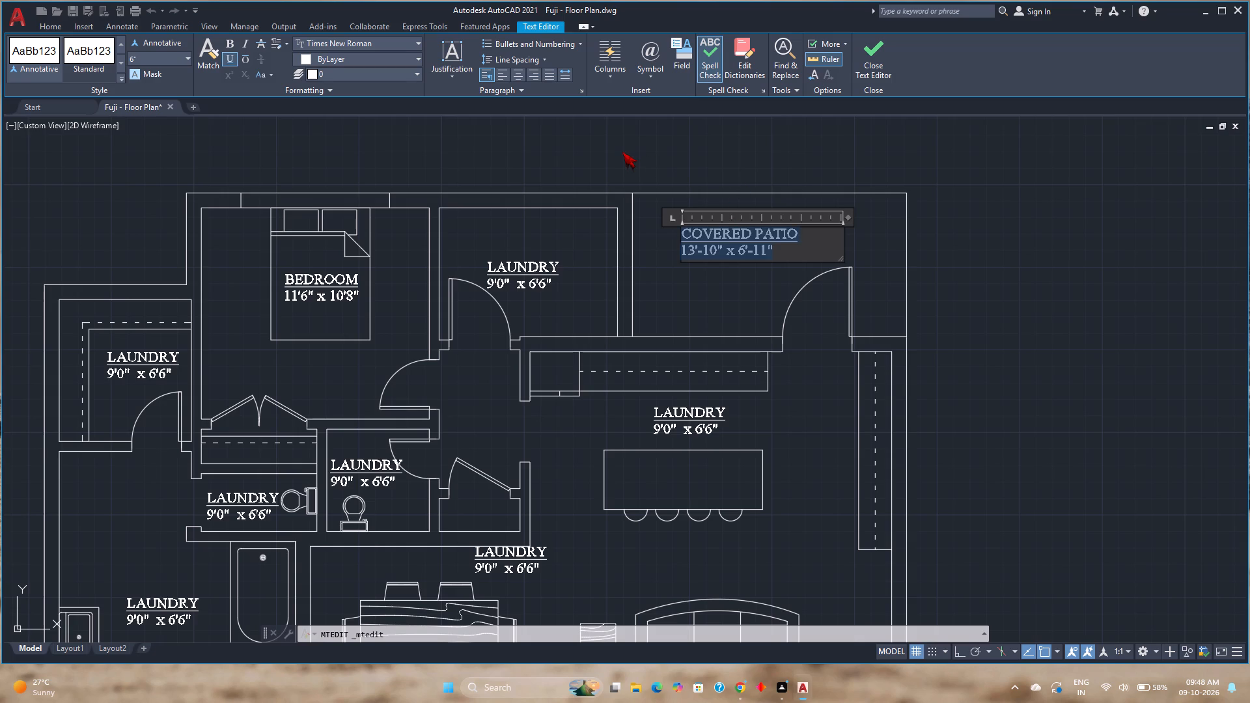
{"action": "key", "text": "ctrl+e"}
{"action": "left_click", "coordinate": [522, 78]}
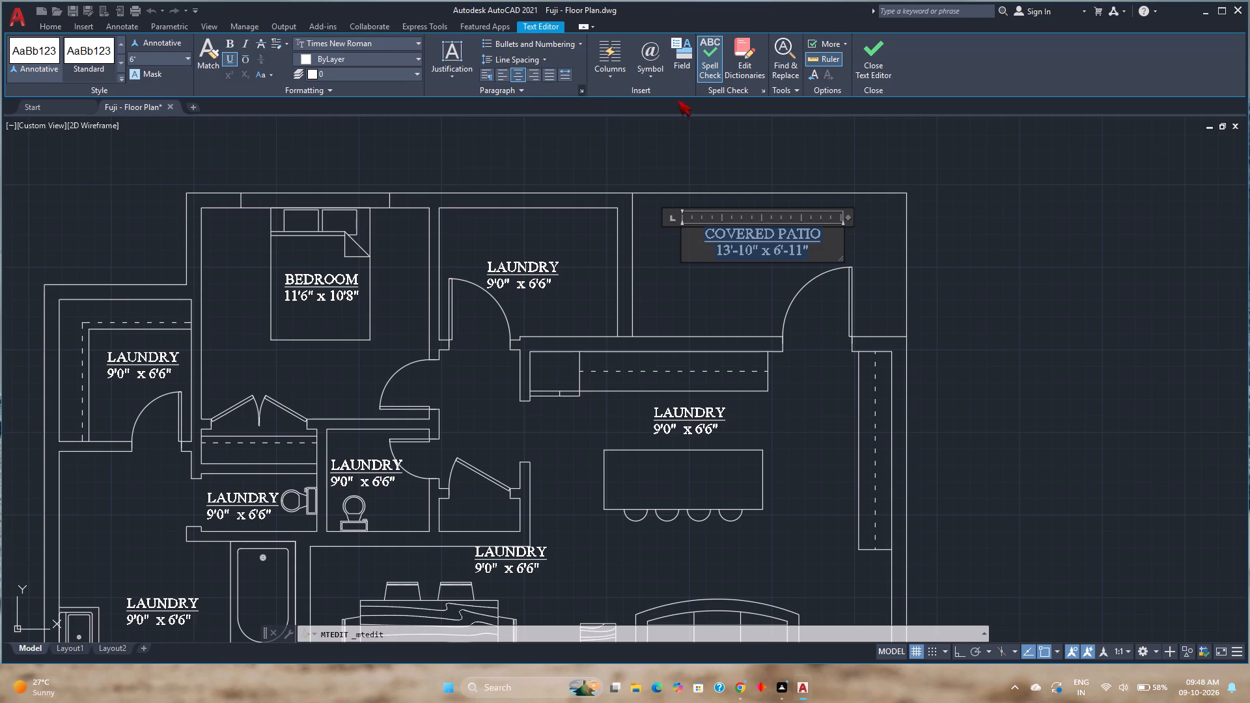
{"action": "left_click", "coordinate": [880, 42]}
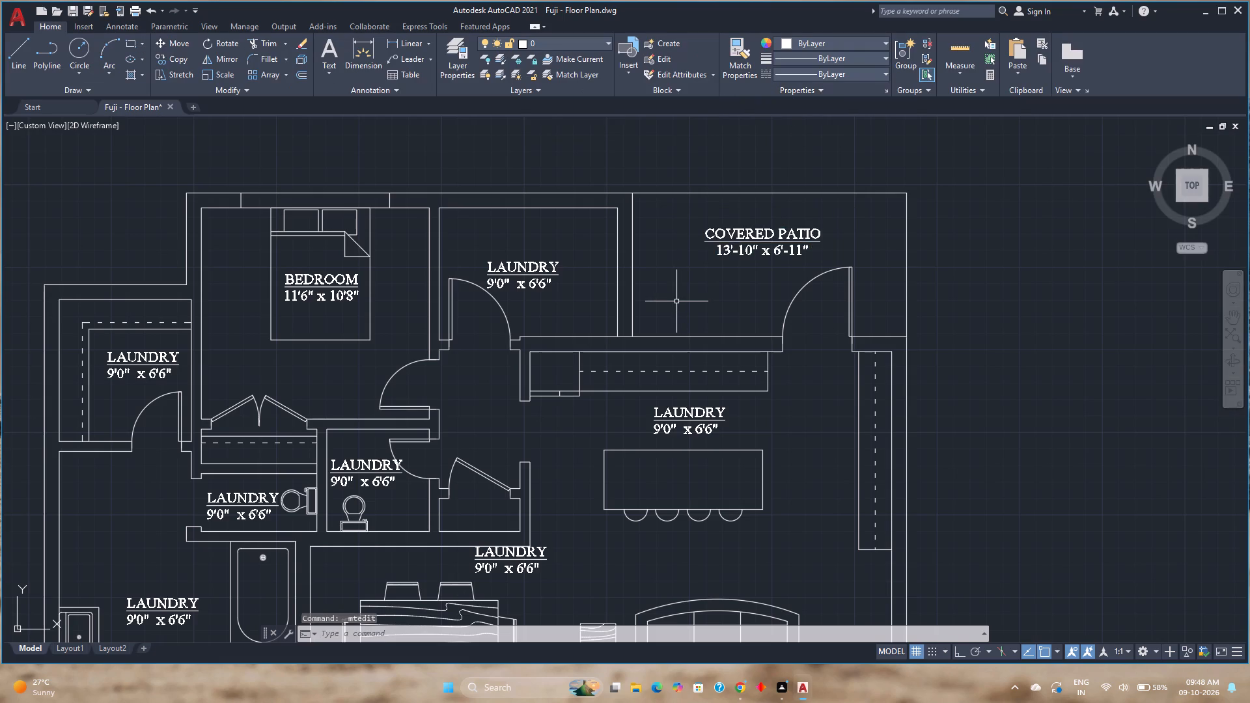
Insert hyphens in the dimensions of the LAUNDRY label just west of COVERED PATIO, giving 9'-0" x 6'-6".
{"action": "double_click", "coordinate": [520, 284]}
{"action": "key", "text": "Right"}
{"action": "key", "text": "Right"}
{"action": "key", "text": "Right"}
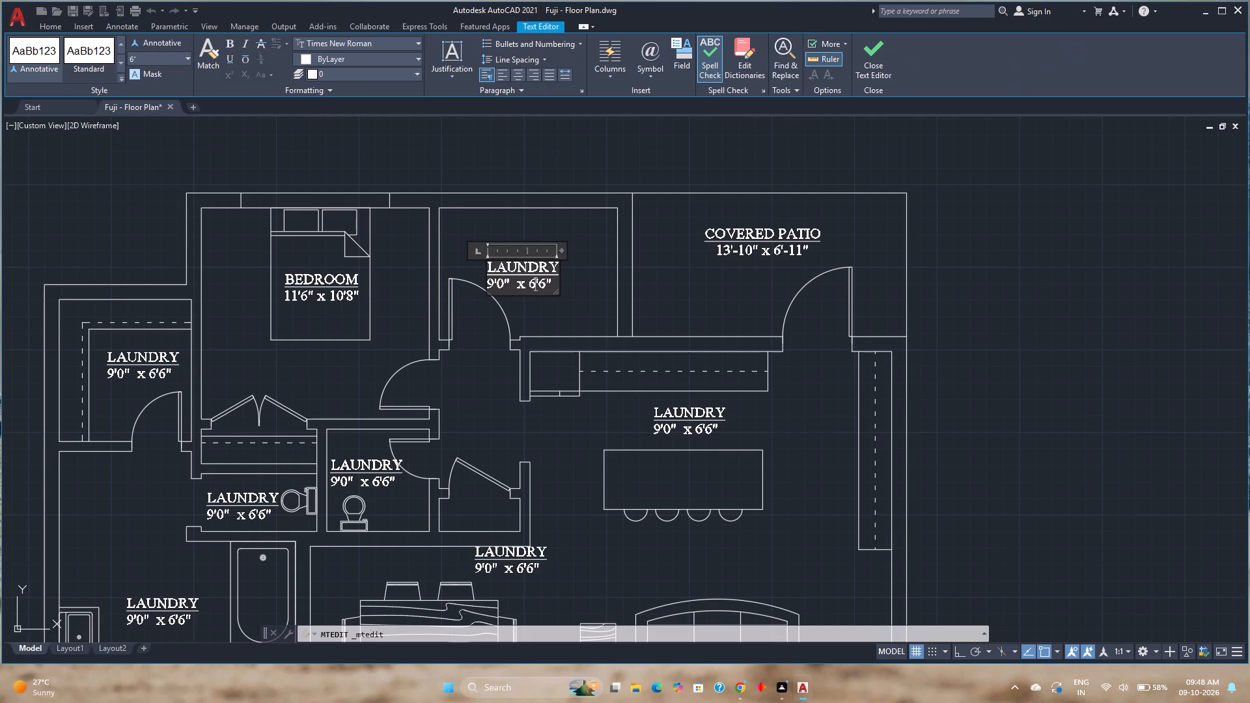
{"action": "key", "text": "Right"}
{"action": "key", "text": "minus"}
{"action": "key", "text": "Left"}
{"action": "key", "text": "Left"}
{"action": "key", "text": "Left"}
{"action": "key", "text": "Left"}
{"action": "key", "text": "Left"}
{"action": "key", "text": "Left"}
{"action": "key", "text": "Left"}
{"action": "key", "text": "Left"}
{"action": "key", "text": "Left"}
{"action": "key", "text": "minus"}
Widen that LAUNDRY label's text frame so the dimensions fit on one line, and finish editing.
{"action": "left_click", "coordinate": [562, 252]}
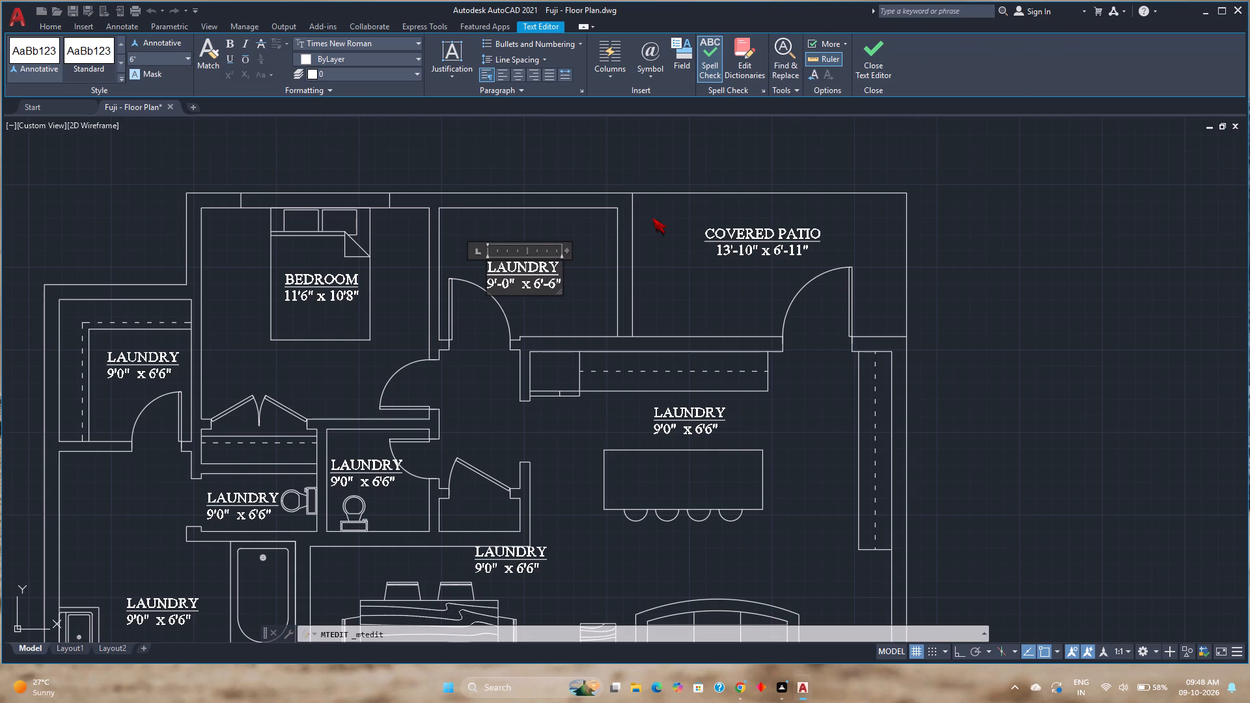
{"action": "left_click", "coordinate": [888, 79]}
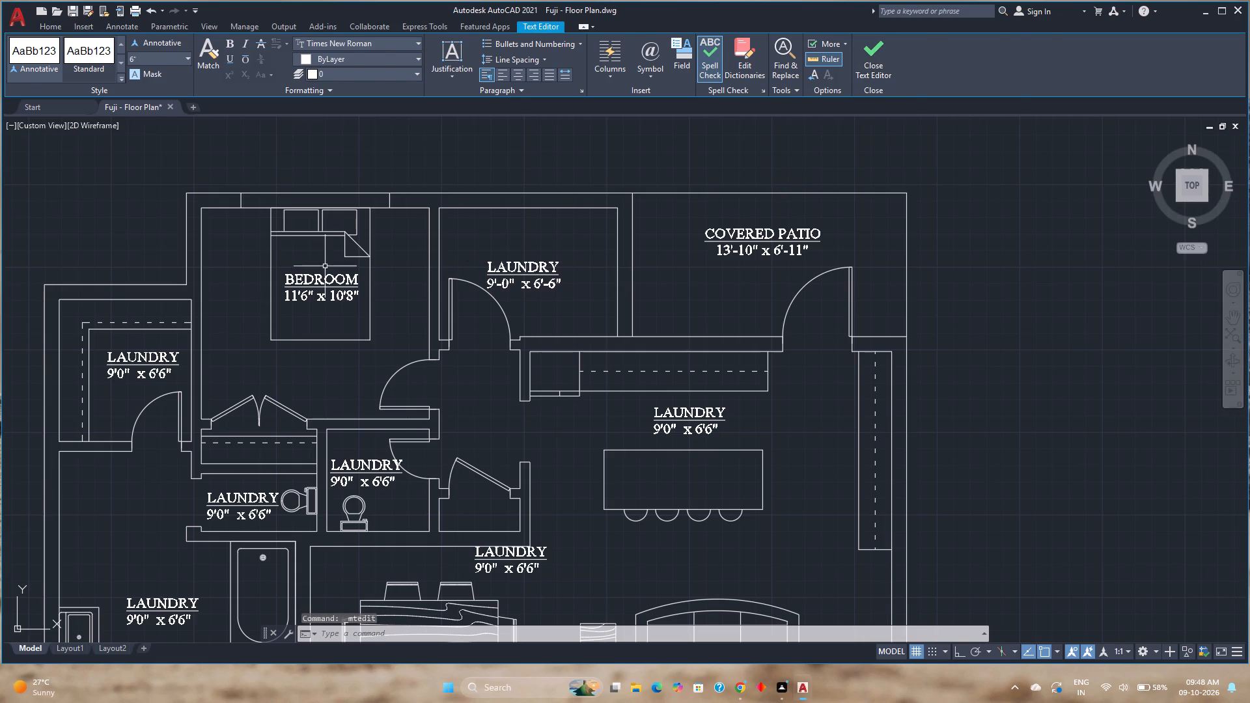
Insert hyphens between feet and inches in the BEDROOM label's dimensions, giving 11'-6" x 10'-8".
{"action": "double_click", "coordinate": [301, 288]}
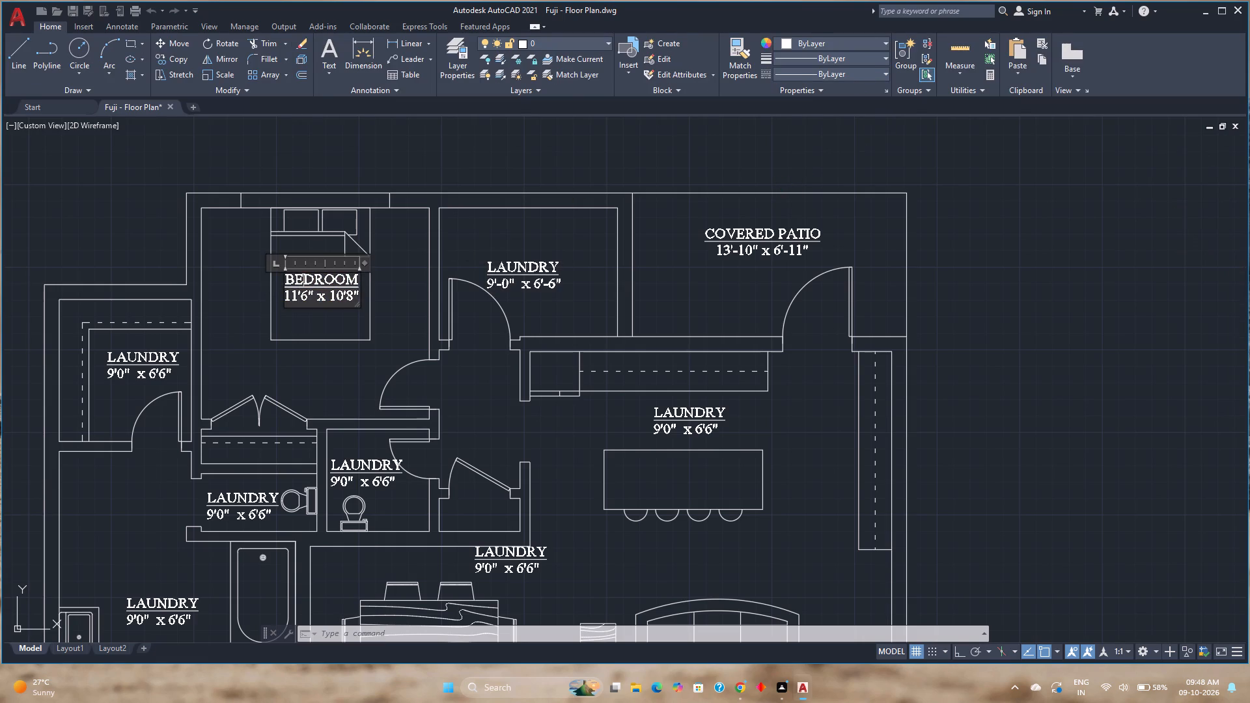
{"action": "left_click", "coordinate": [349, 299]}
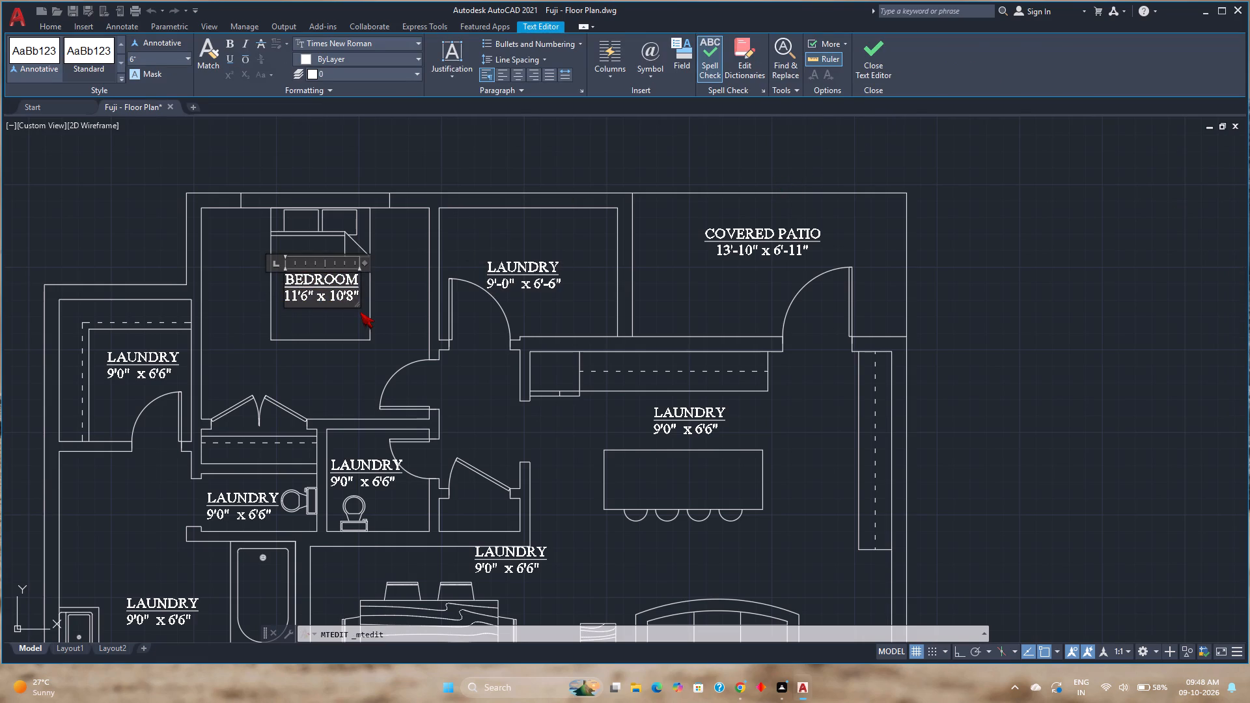
{"action": "key", "text": "minus"}
{"action": "left_click", "coordinate": [299, 292]}
{"action": "key", "text": "minus"}
{"action": "key", "text": "ctrl+z"}
{"action": "key", "text": "Right"}
{"action": "key", "text": "minus"}
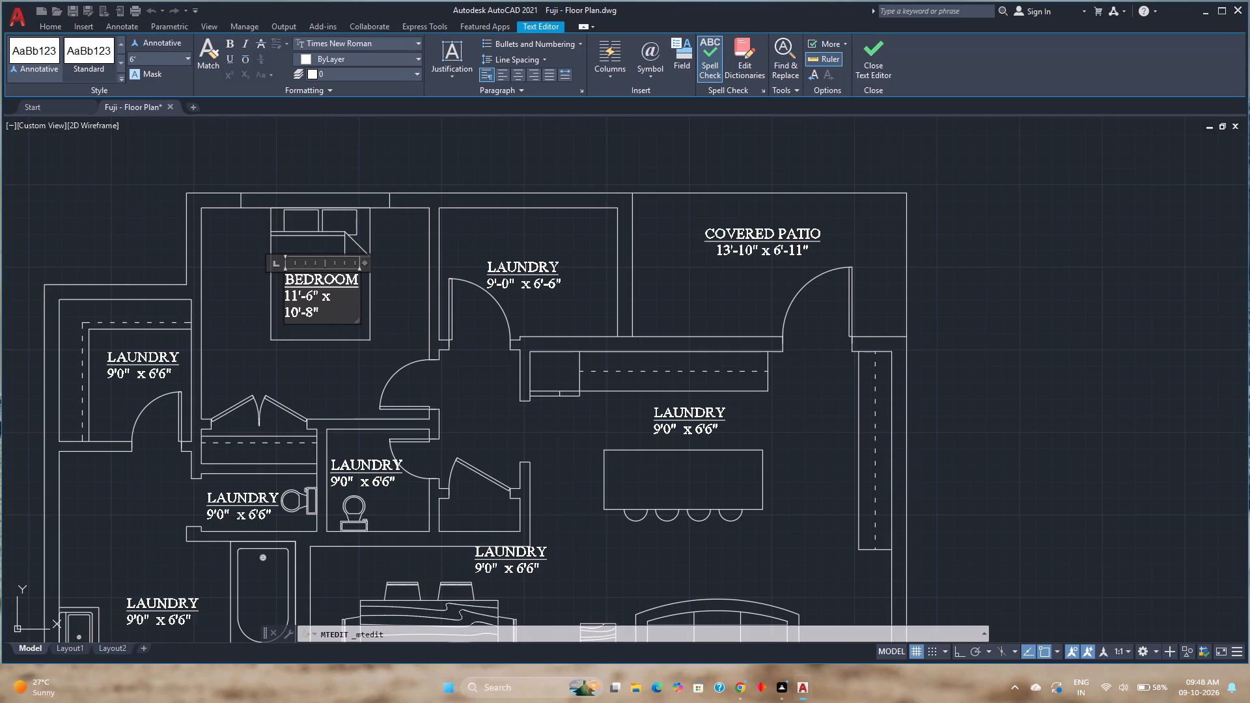
Widen the BEDROOM label's text frame to fit the dimensions on one line, centre both lines and finish editing.
{"action": "left_click_drag", "start_coordinate": [365, 262], "coordinate": [368, 263]}
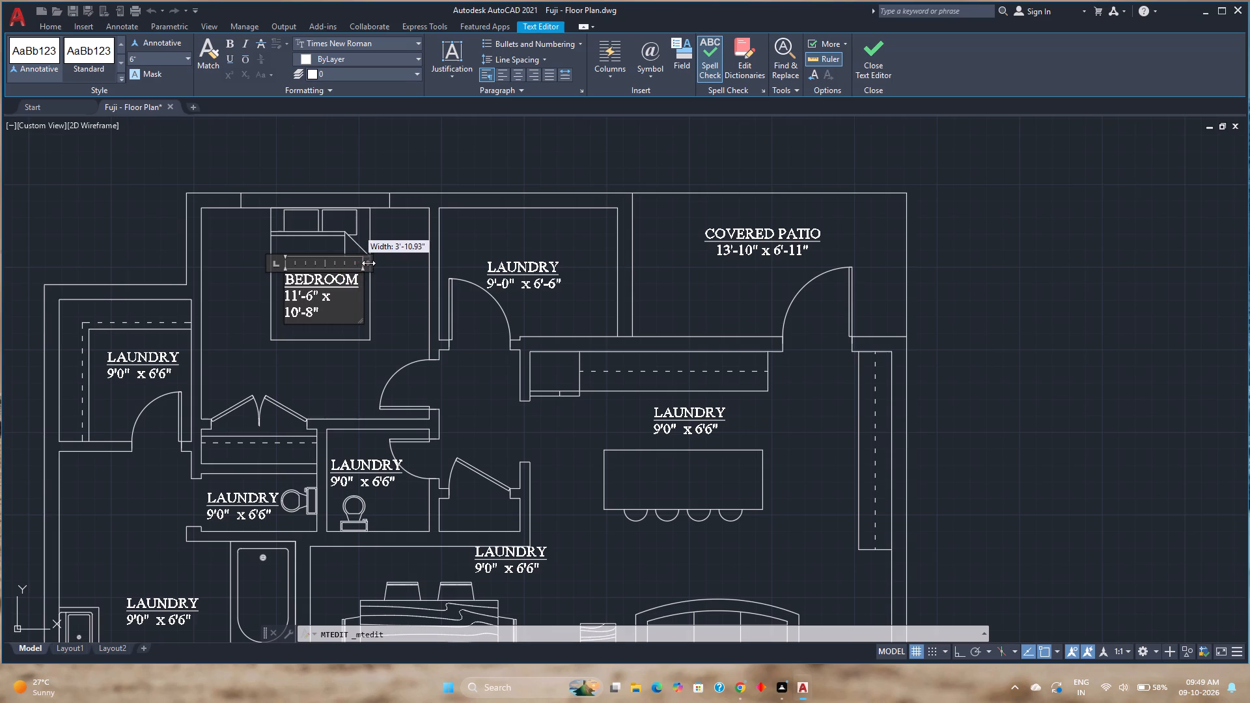
{"action": "left_click_drag", "start_coordinate": [368, 263], "coordinate": [378, 263]}
{"action": "left_click", "coordinate": [516, 70]}
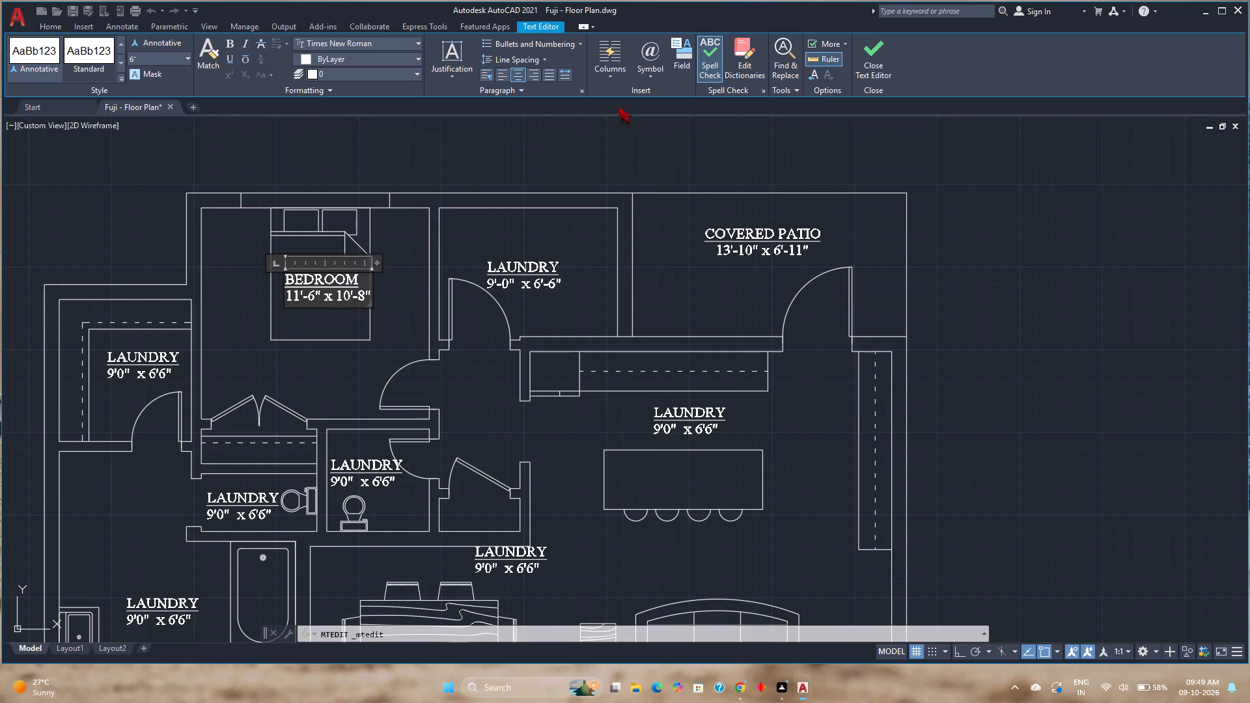
{"action": "key", "text": "ctrl+a"}
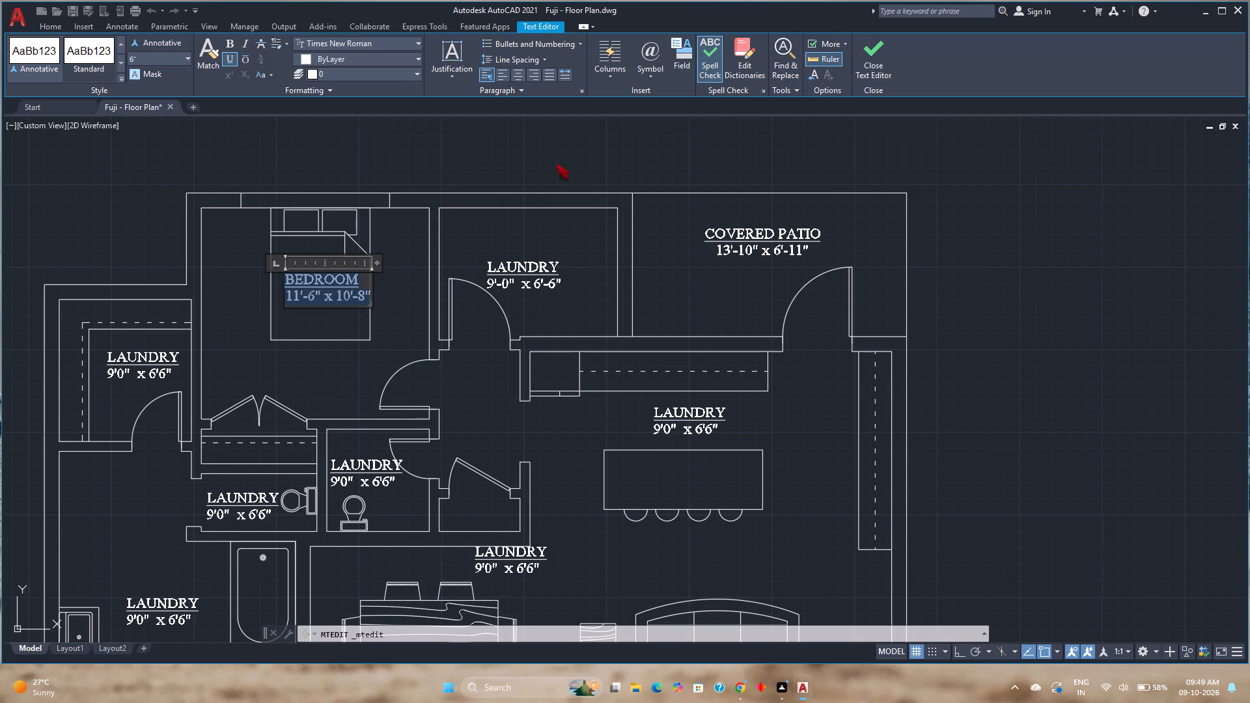
{"action": "left_click", "coordinate": [521, 74]}
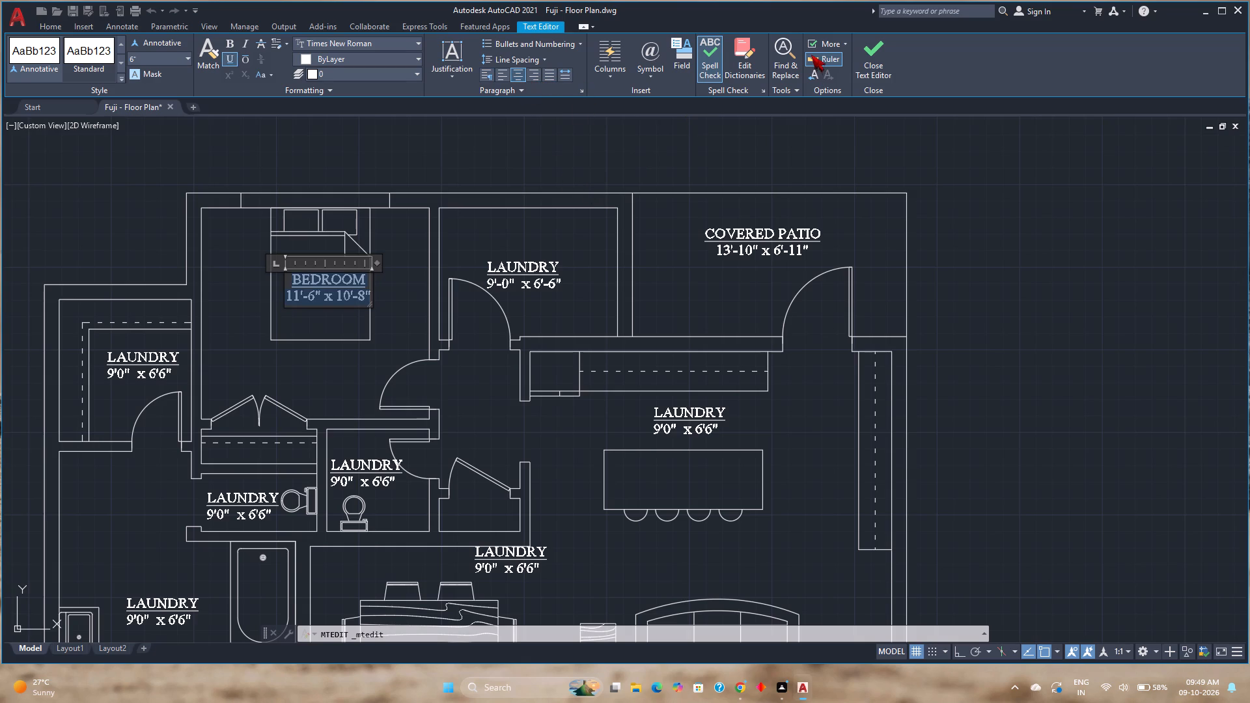
{"action": "left_click", "coordinate": [865, 67]}
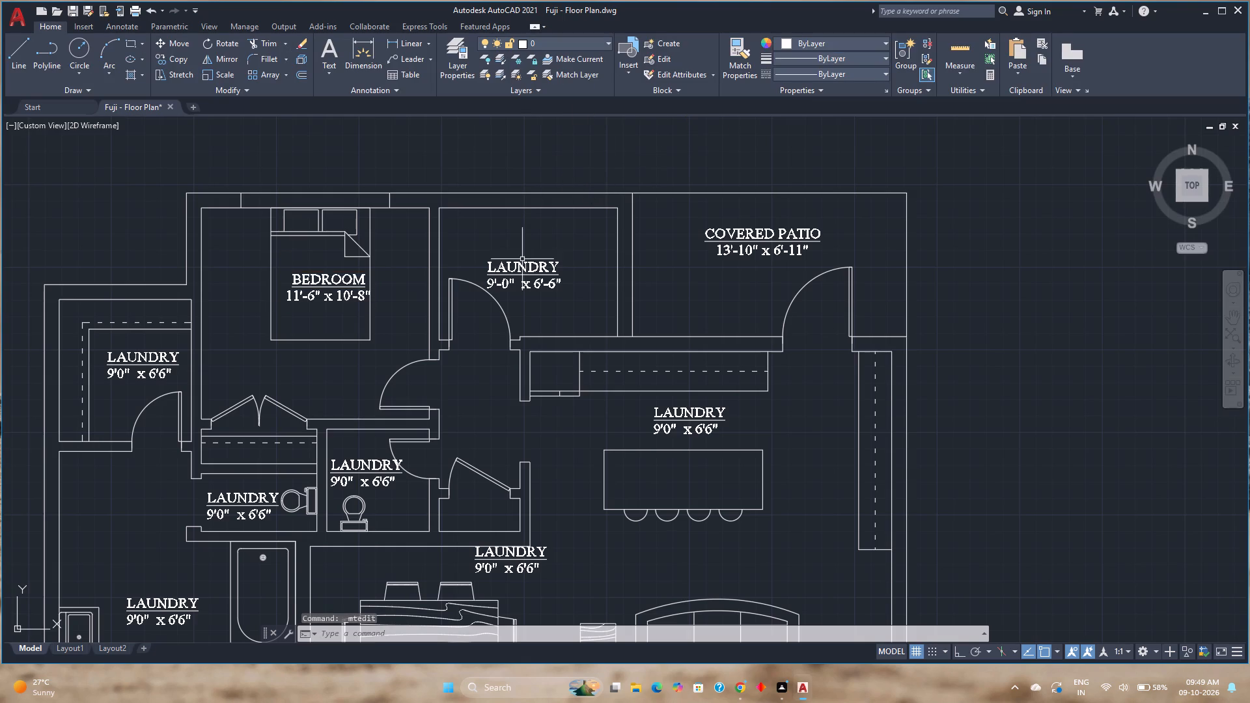
Move the BEDROOM label about 4 inches straight west with Ortho on, so it sits centred on the bed.
{"action": "left_click", "coordinate": [326, 277]}
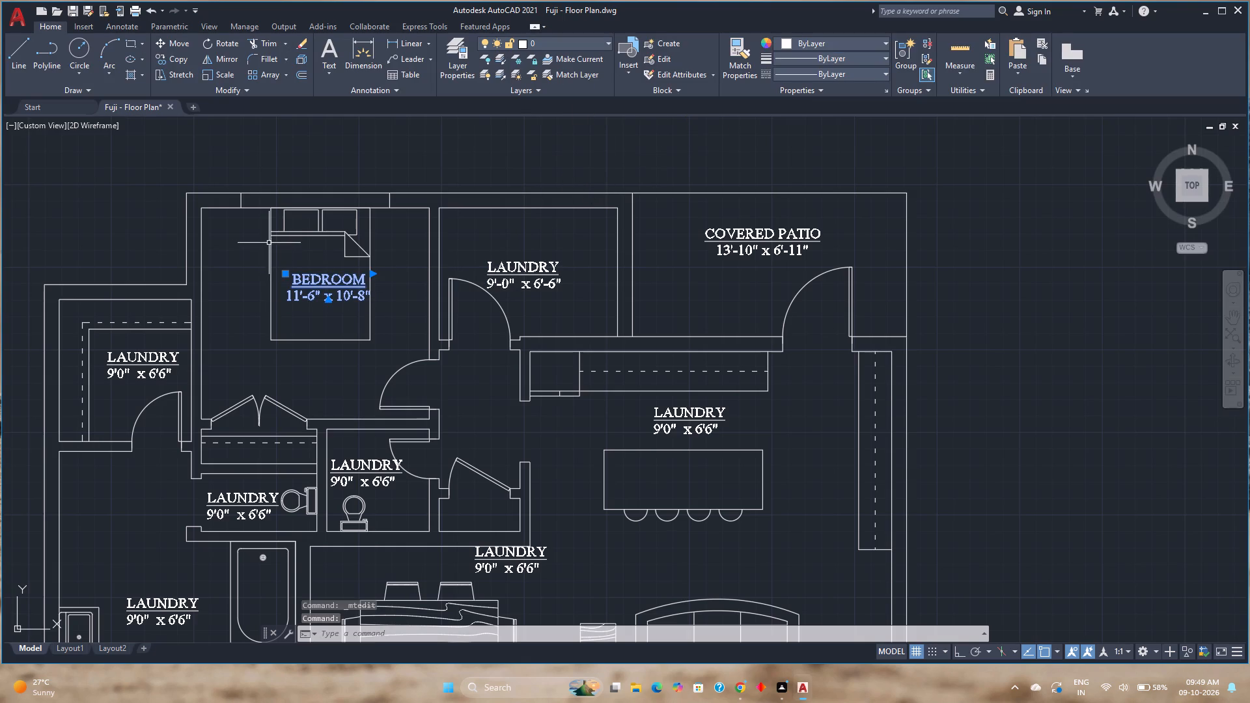
{"action": "left_click", "coordinate": [286, 271]}
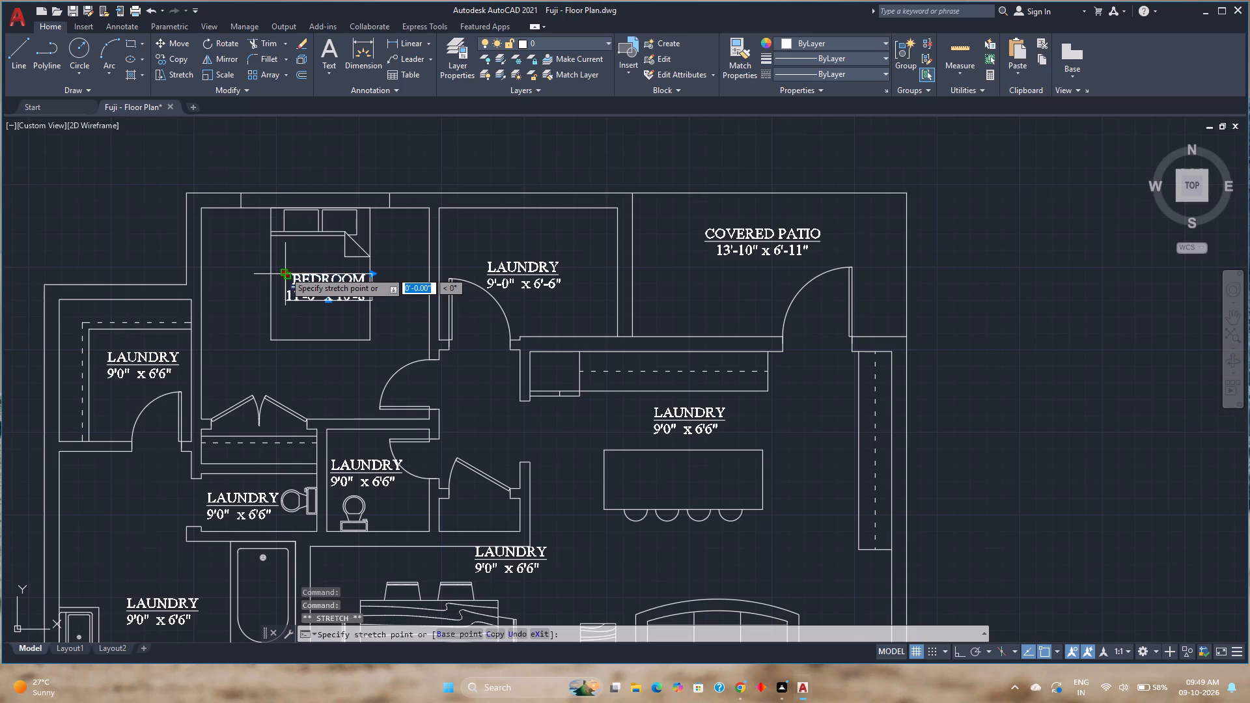
{"action": "scroll", "coordinate": [278, 271], "scroll_direction": "up", "scroll_amount": 2}
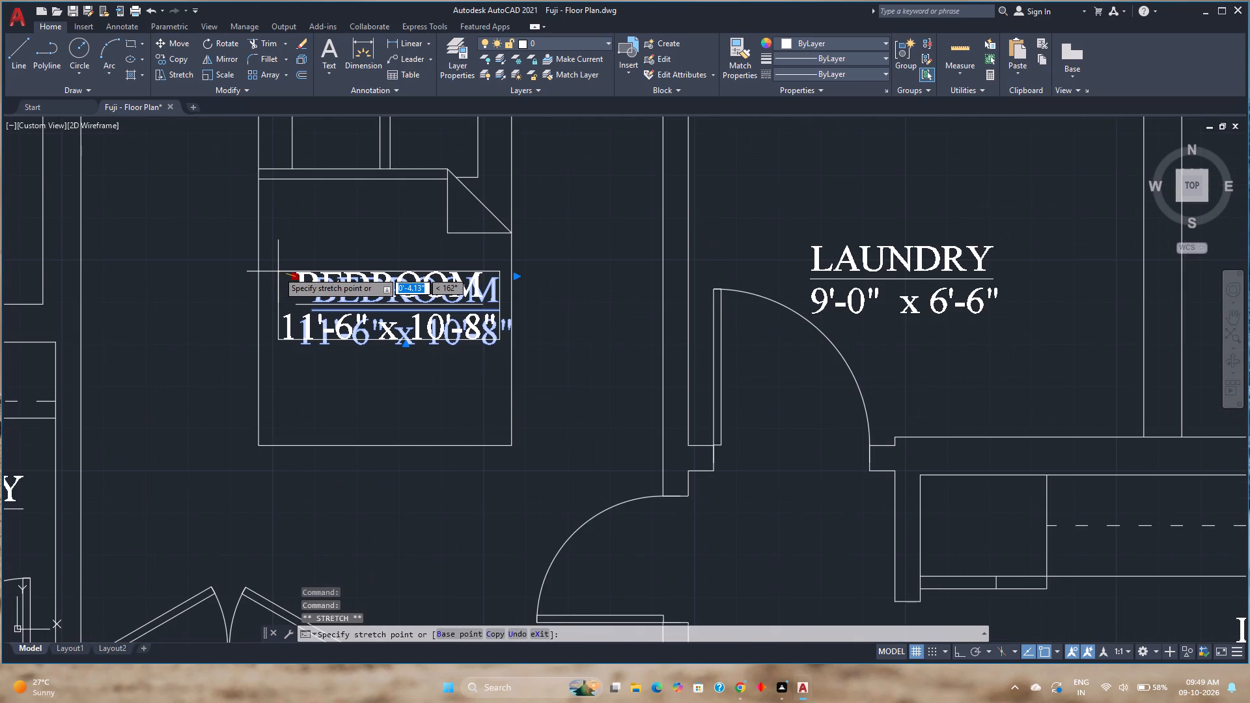
{"action": "key", "text": "F8"}
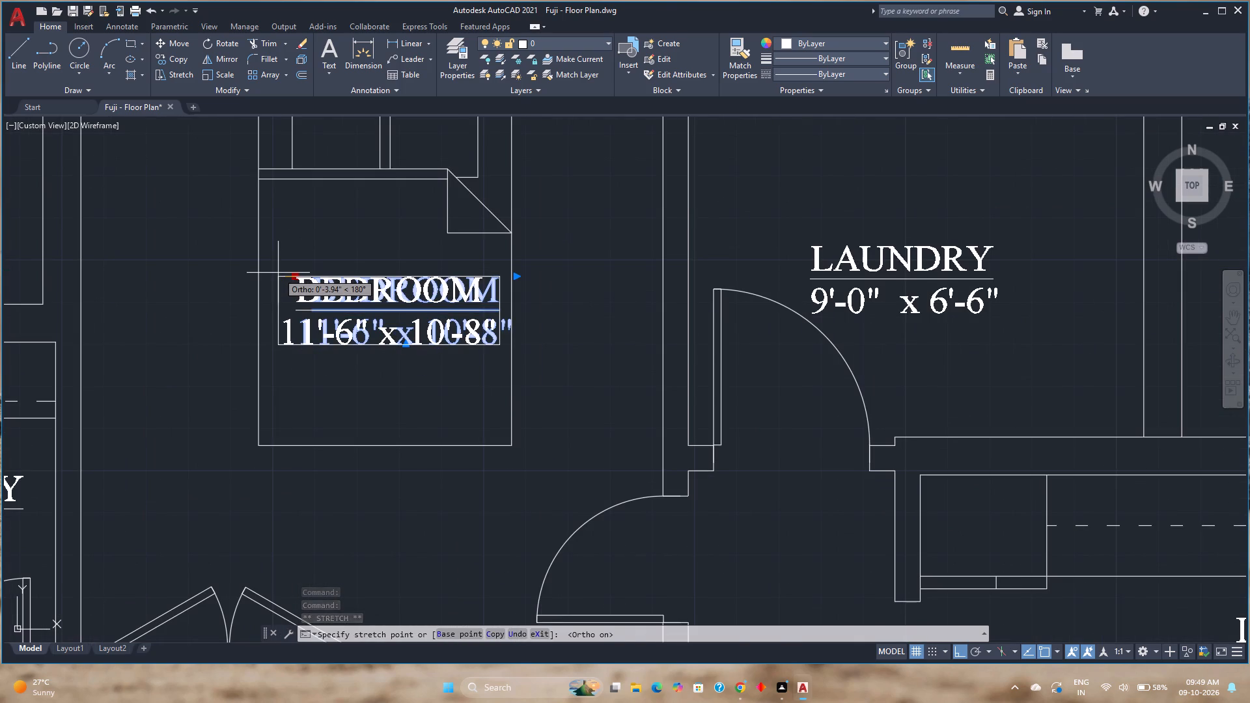
{"action": "left_click", "coordinate": [278, 273]}
{"action": "key", "text": "Escape"}
{"action": "scroll", "coordinate": [430, 358], "scroll_direction": "down", "scroll_amount": 1}
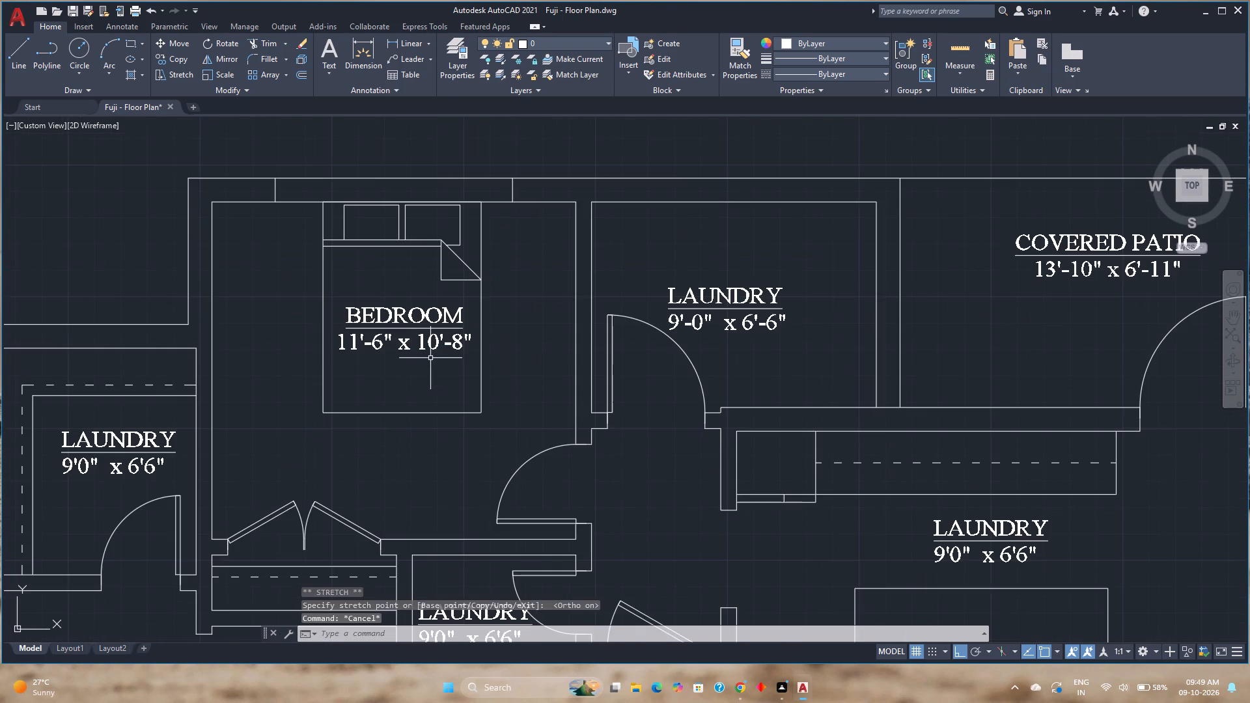
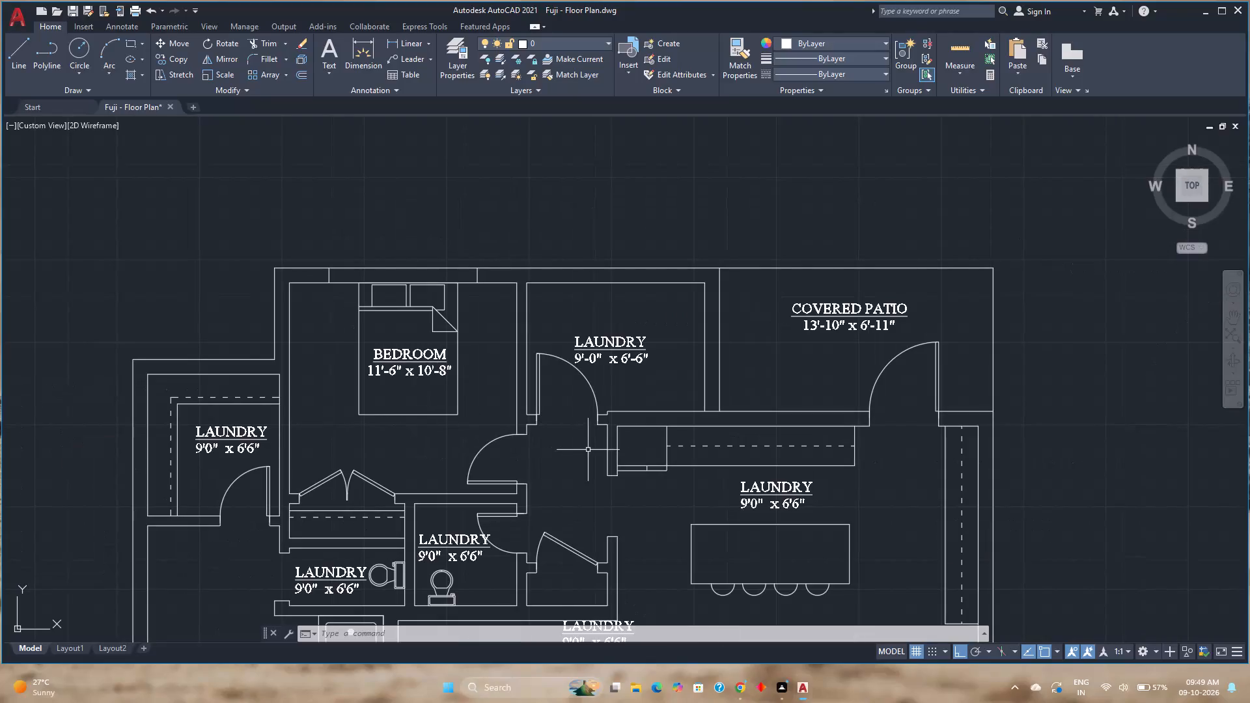
Centre both lines of the LAUNDRY label above the kitchen island and widen its text frame to roughly twice the width.
{"action": "left_click", "coordinate": [750, 490]}
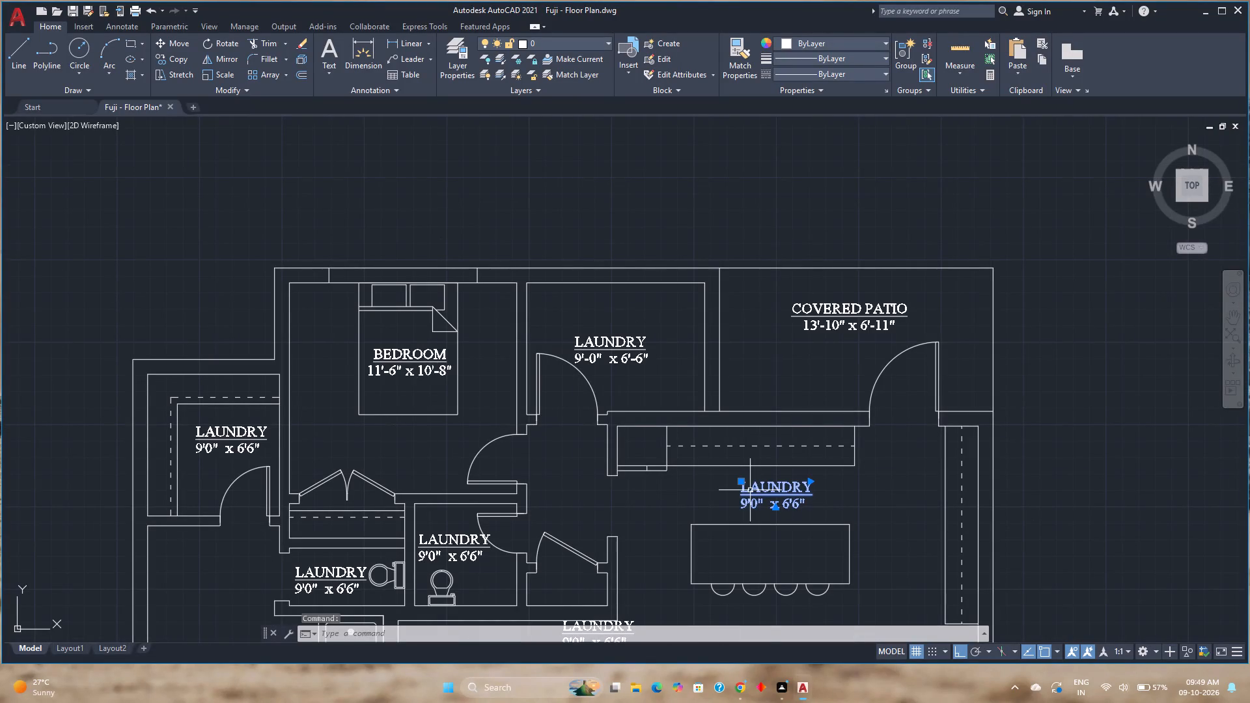
{"action": "key", "text": "ctrl+e"}
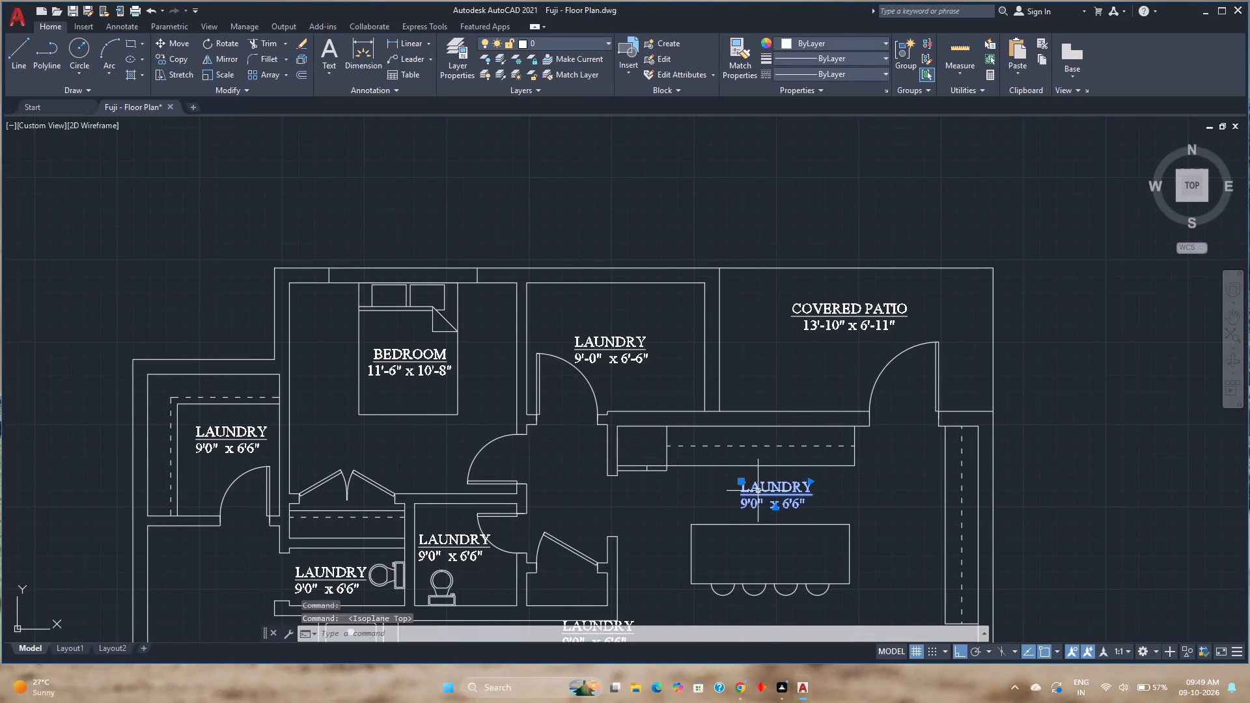
{"action": "double_click", "coordinate": [758, 491]}
{"action": "key", "text": "ctrl+a"}
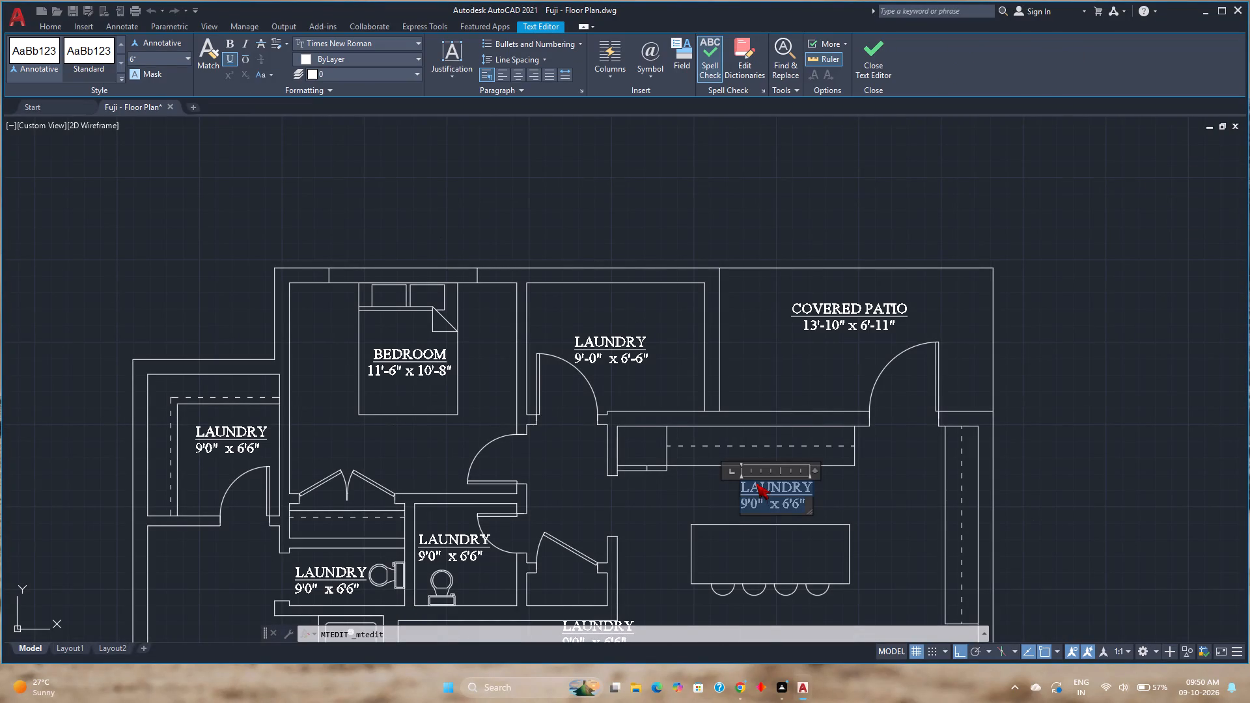
{"action": "key", "text": "ctrl+e"}
{"action": "left_click", "coordinate": [517, 73]}
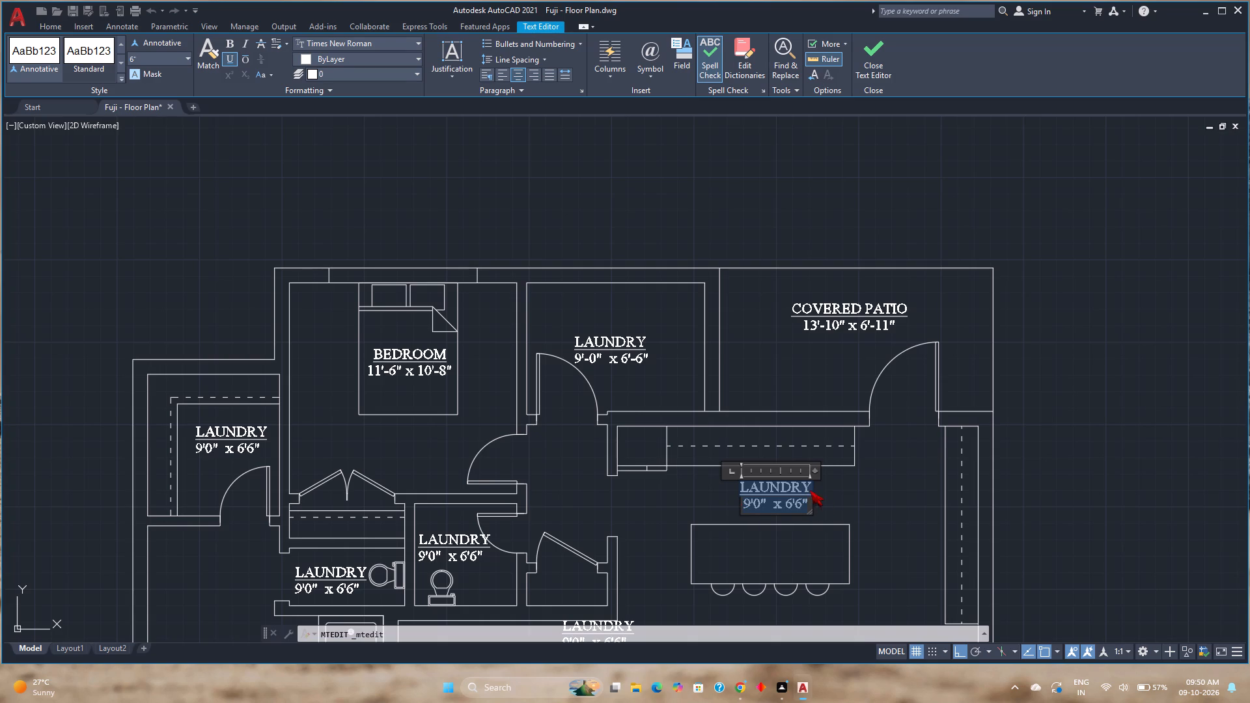
{"action": "left_click_drag", "start_coordinate": [814, 475], "coordinate": [887, 473]}
{"action": "left_click_drag", "start_coordinate": [817, 474], "coordinate": [906, 476]}
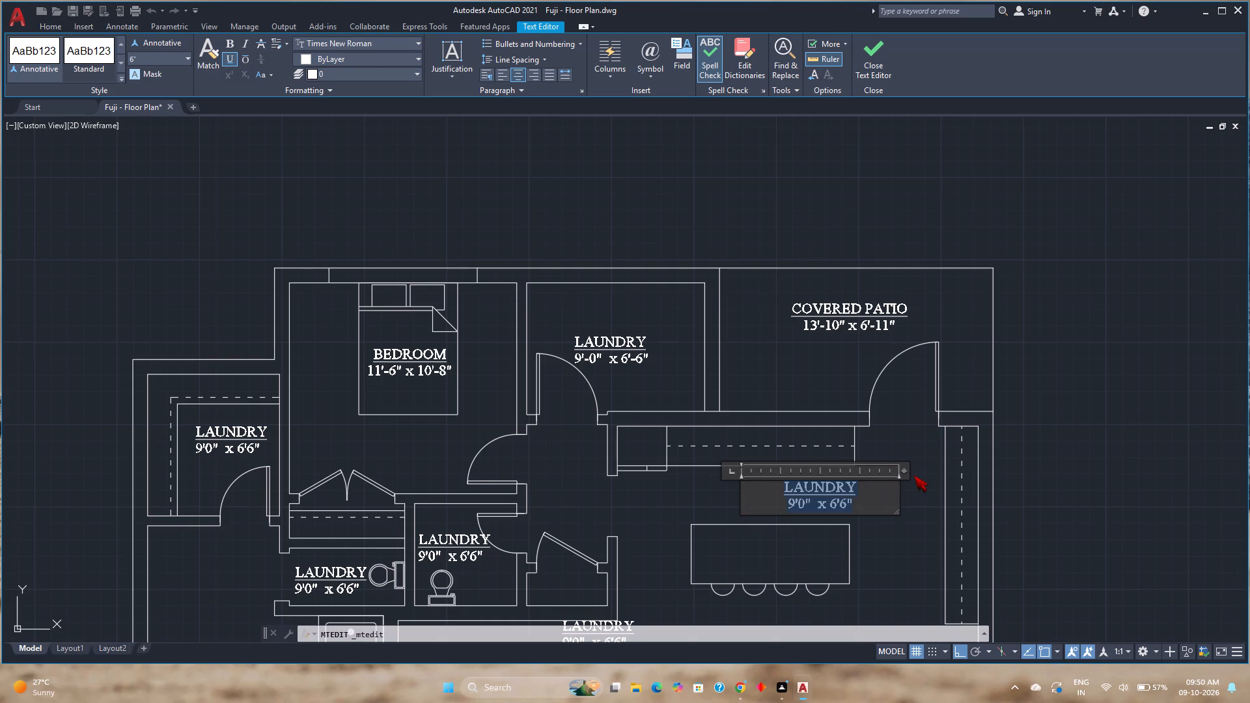
Replace the name LAUNDRY in the label above the kitchen island with KITCHEN.
{"action": "key", "text": "Up"}
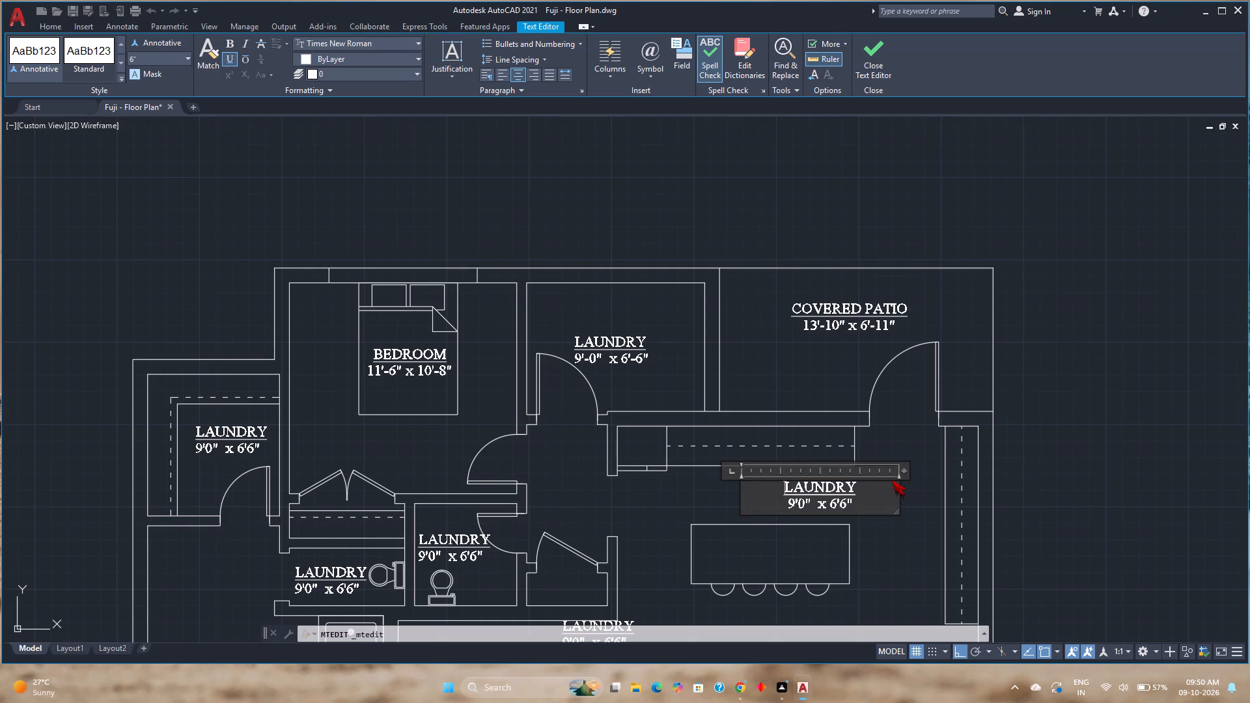
{"action": "key", "text": "Right"}
{"action": "key", "text": "Right"}
{"action": "key", "text": "Right"}
{"action": "key", "text": "Right"}
{"action": "key", "text": "Right"}
{"action": "key", "text": "Right"}
{"action": "key", "text": "Right"}
{"action": "key", "text": "Right"}
{"action": "key", "text": "Right"}
{"action": "key", "text": "Left"}
{"action": "key", "text": "BackSpace"}
{"action": "key", "text": "BackSpace"}
{"action": "key", "text": "BackSpace"}
{"action": "key", "text": "BackSpace"}
{"action": "key", "text": "BackSpace"}
{"action": "key", "text": "BackSpace"}
{"action": "key", "text": "BackSpace"}
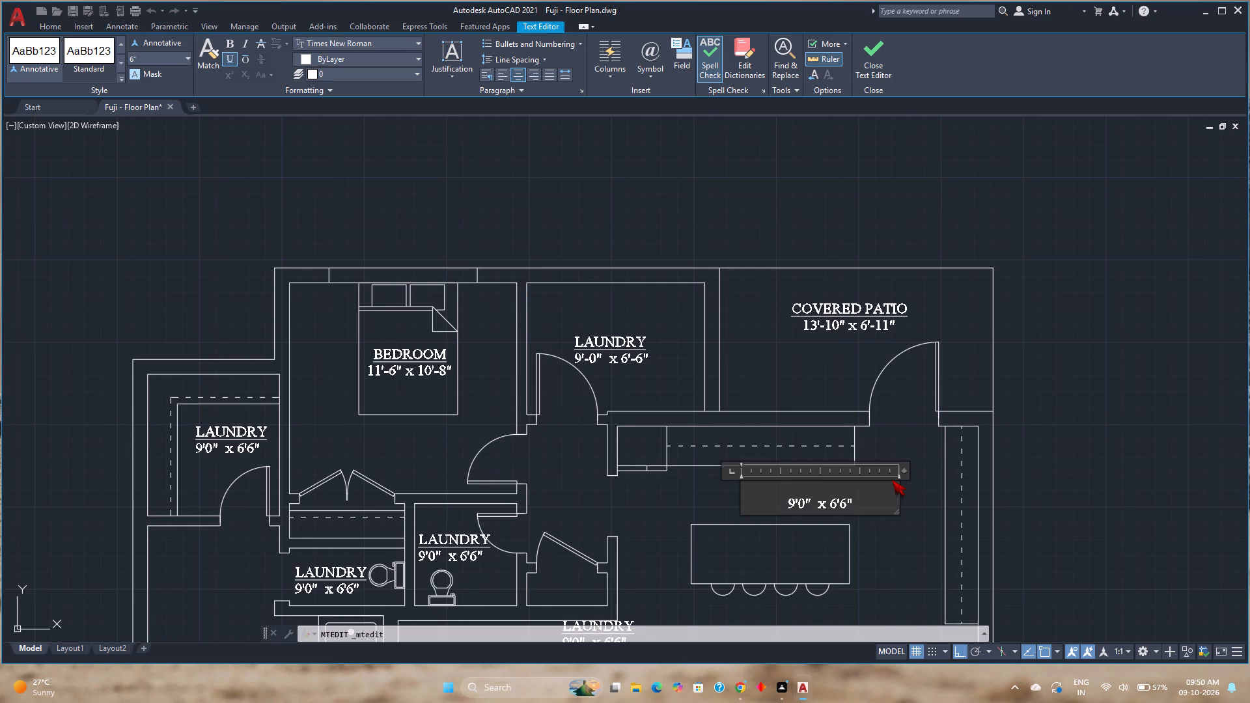
{"action": "type", "text": "KITCHEN"}
Replace the KITCHEN label's dimensions with 19'-0" x 9'-9" and finish editing.
{"action": "key", "text": "Down"}
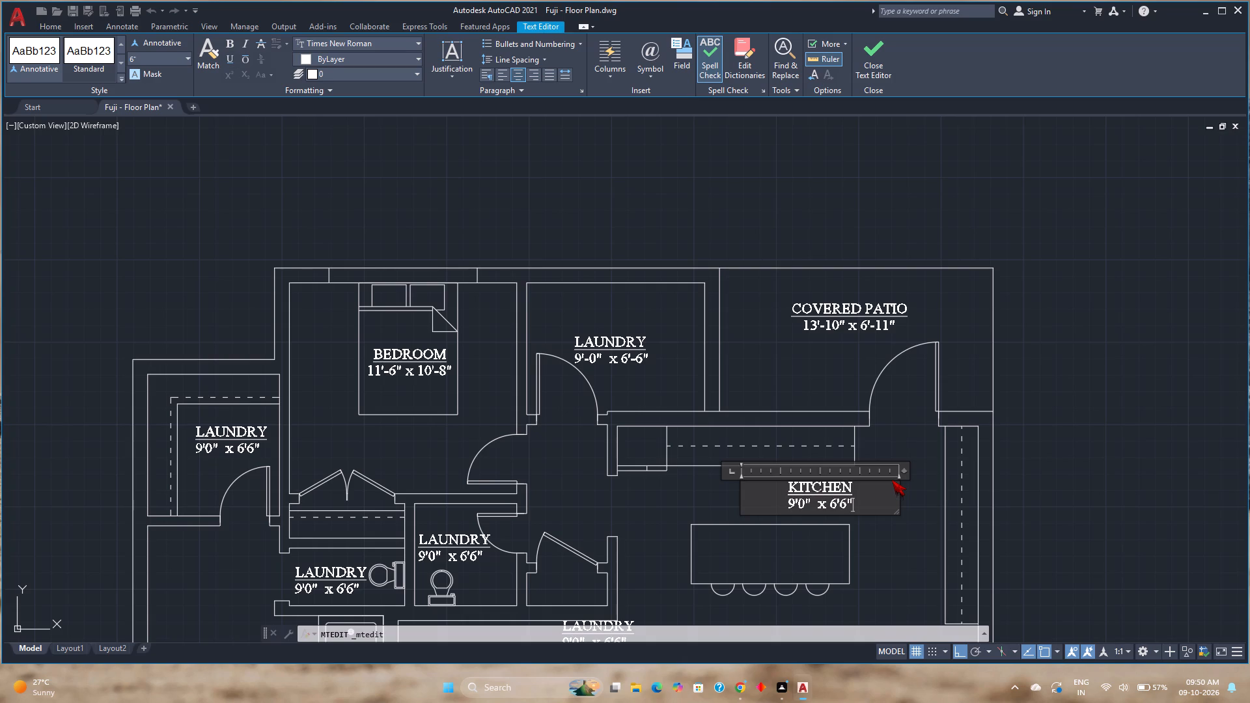
{"action": "key", "text": "BackSpace"}
{"action": "key", "text": "BackSpace"}
{"action": "key", "text": "BackSpace"}
{"action": "key", "text": "BackSpace"}
{"action": "key", "text": "BackSpace"}
{"action": "key", "text": "BackSpace"}
{"action": "key", "text": "BackSpace"}
{"action": "key", "text": "BackSpace"}
{"action": "key", "text": "BackSpace"}
{"action": "key", "text": "BackSpace"}
{"action": "key", "text": "BackSpace"}
{"action": "key", "text": "Left"}
{"action": "key", "text": "1"}
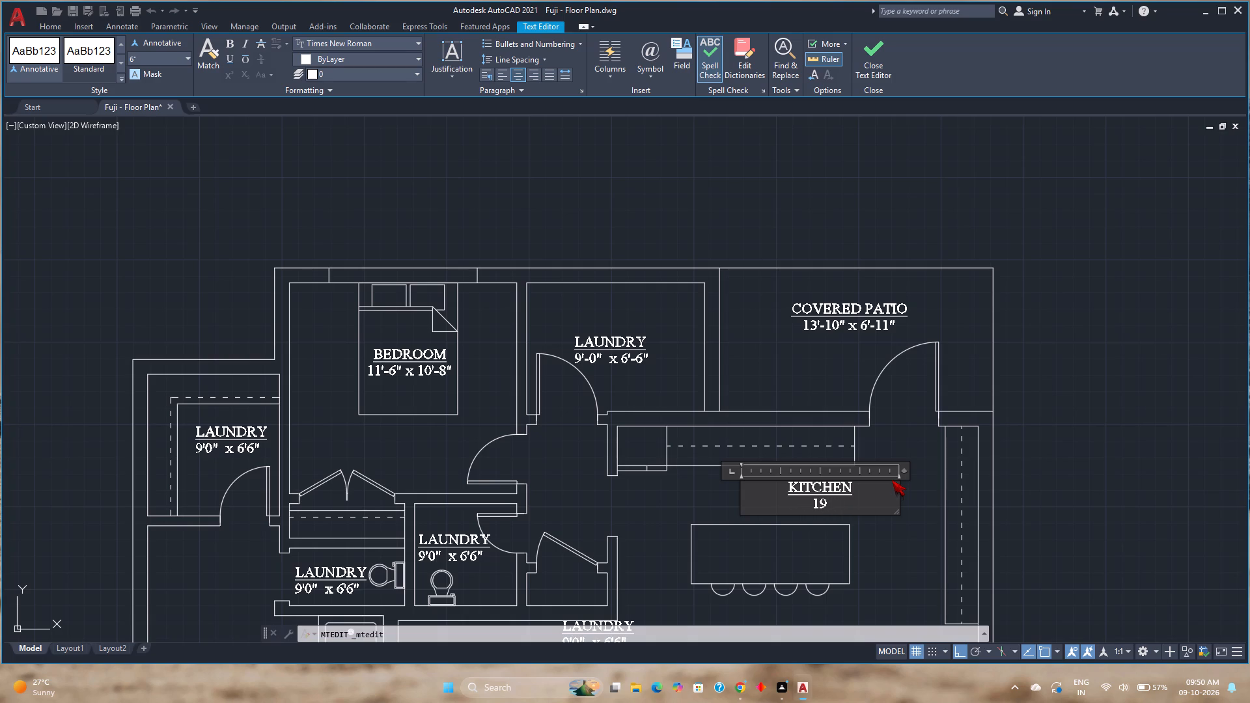
{"action": "key", "text": "Right"}
{"action": "type", "text": "'-"}
{"action": "type", "text": "0\" x"}
{"action": "key", "text": "space"}
{"action": "type", "text": "9'9\""}
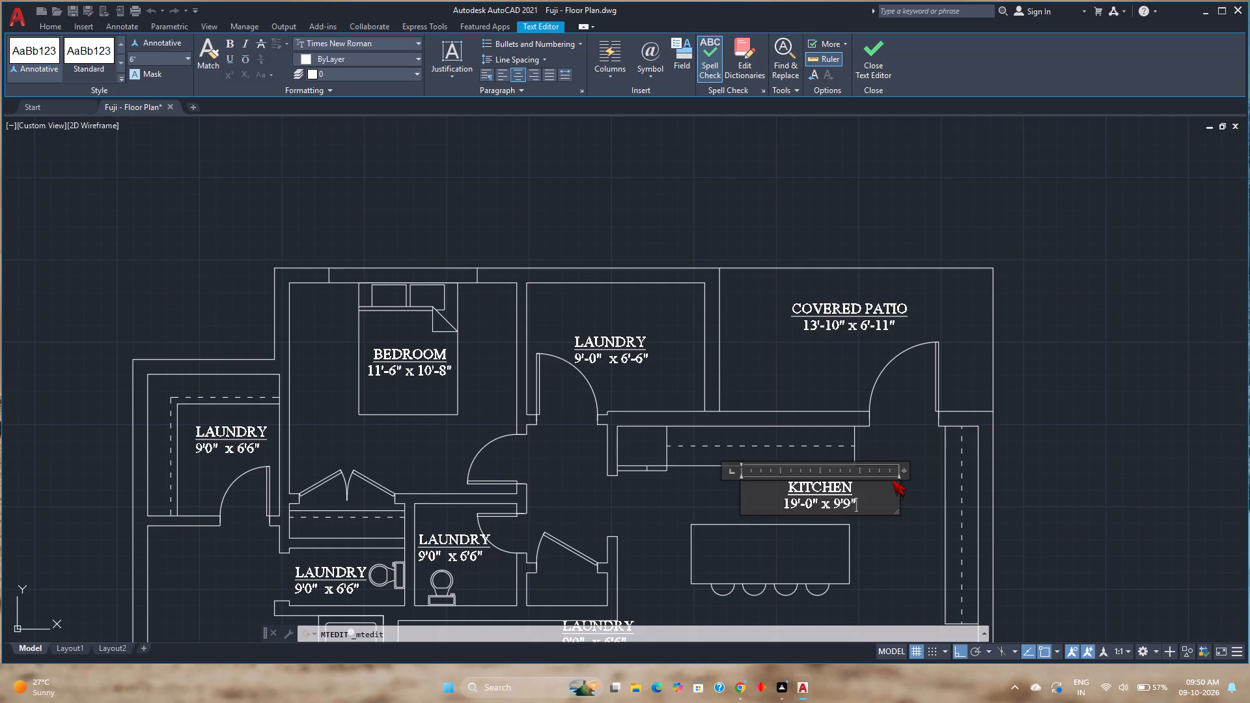
{"action": "key", "text": "Left"}
{"action": "key", "text": "Left"}
{"action": "key", "text": "minus"}
{"action": "left_click", "coordinate": [864, 69]}
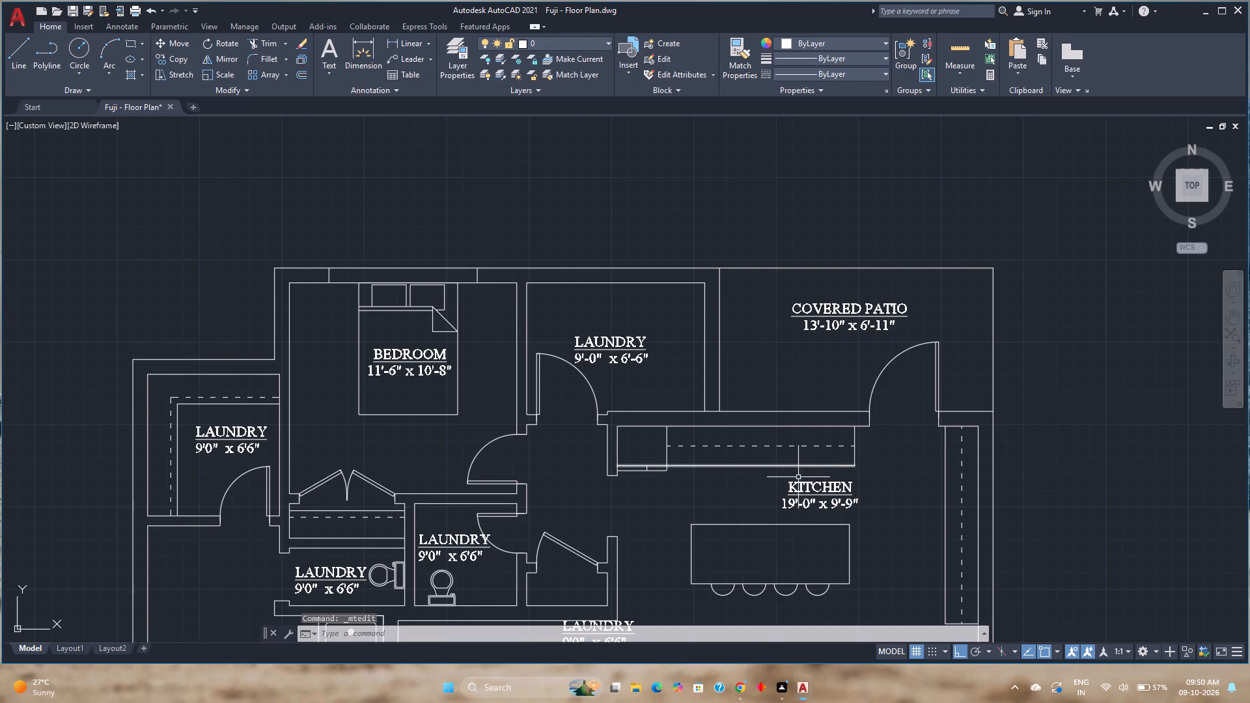
Move the KITCHEN label about 2'-3" straight west with Ortho on, so it sits centred above the island.
{"action": "left_click", "coordinate": [798, 483]}
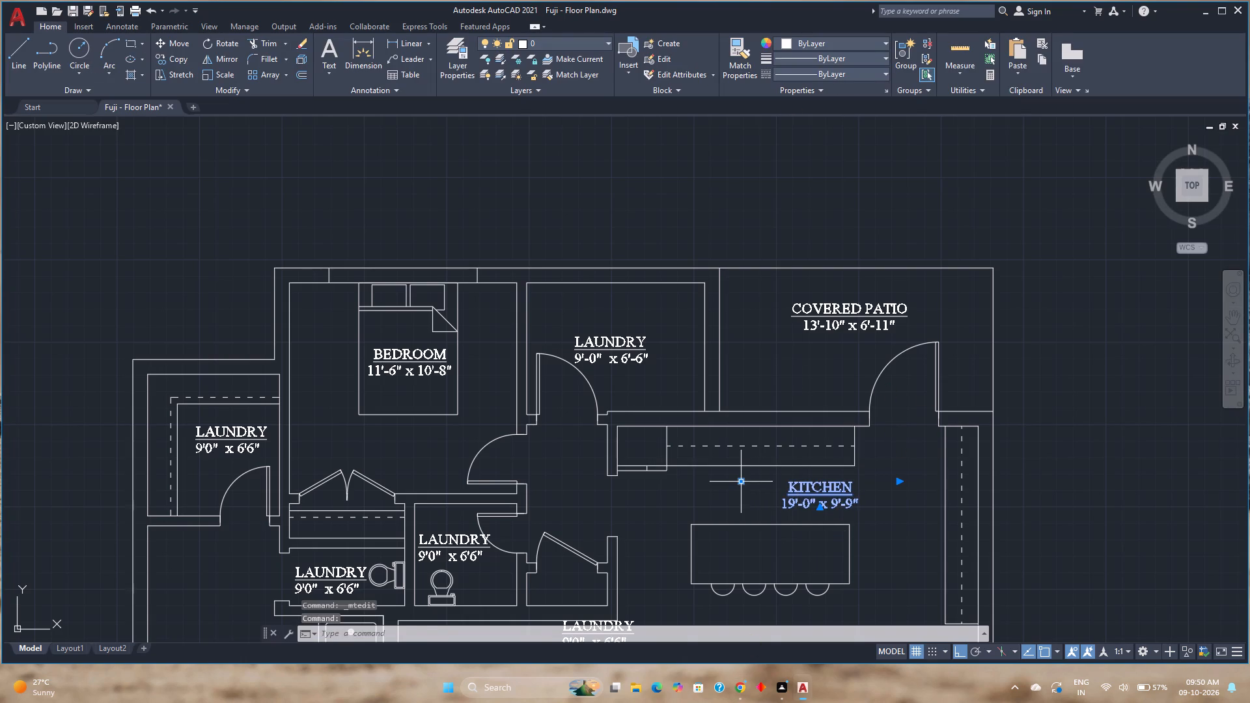
{"action": "left_click", "coordinate": [740, 480]}
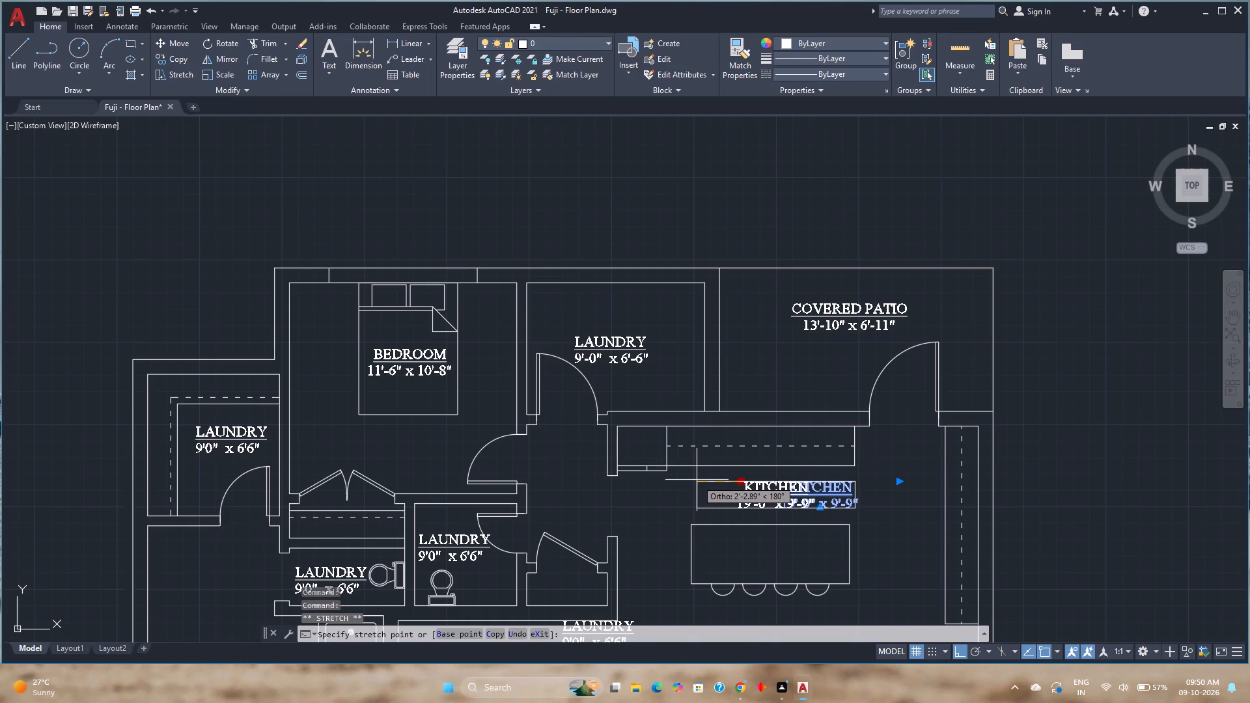
{"action": "left_click", "coordinate": [697, 480]}
{"action": "key", "text": "Escape"}
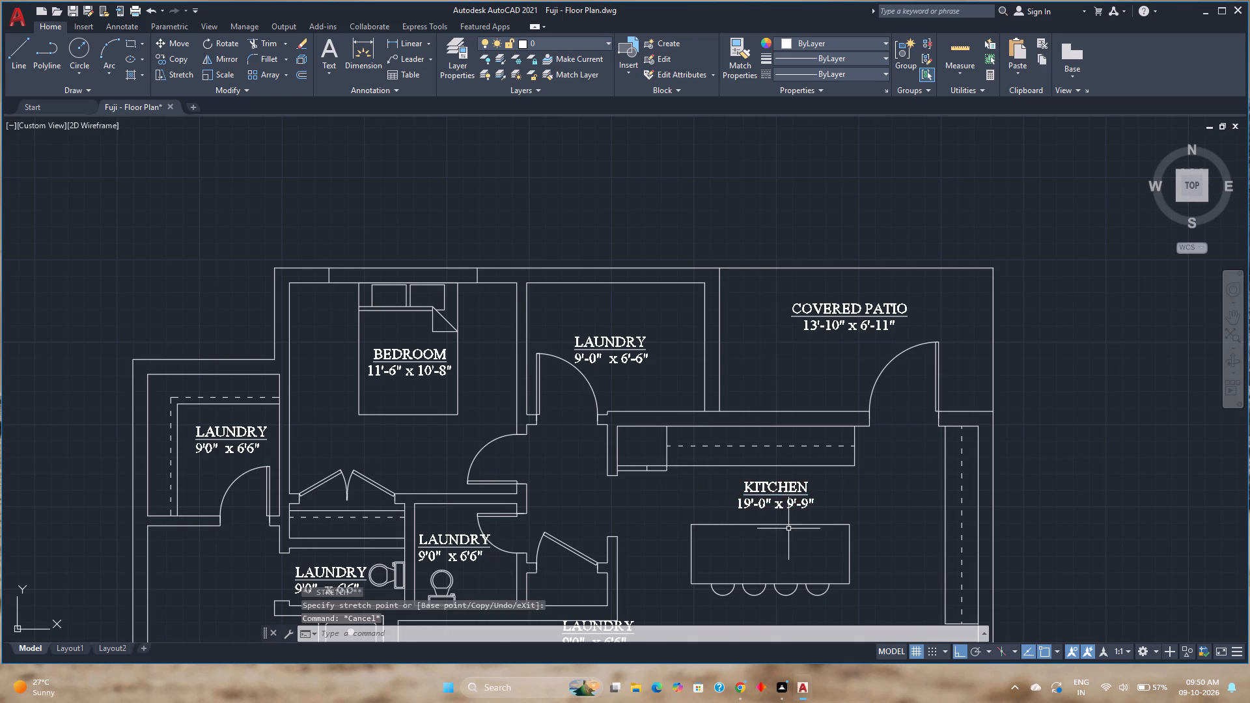
Replace the name LAUNDRY with PWDR in the label of the small toilet room directly south of the bedroom's east end.
{"action": "scroll", "coordinate": [782, 525], "scroll_direction": "down", "scroll_amount": 1}
{"action": "middle_click_drag", "start_coordinate": [782, 525], "coordinate": [835, 450]}
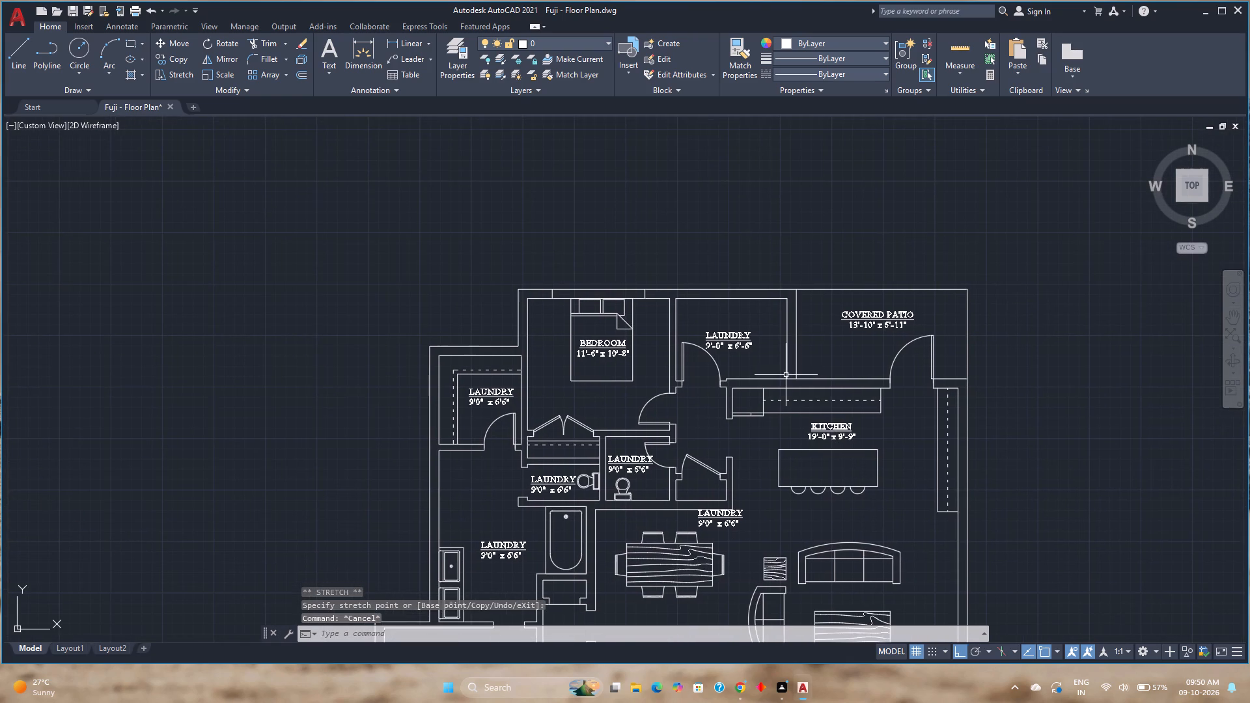
{"action": "double_click", "coordinate": [618, 462]}
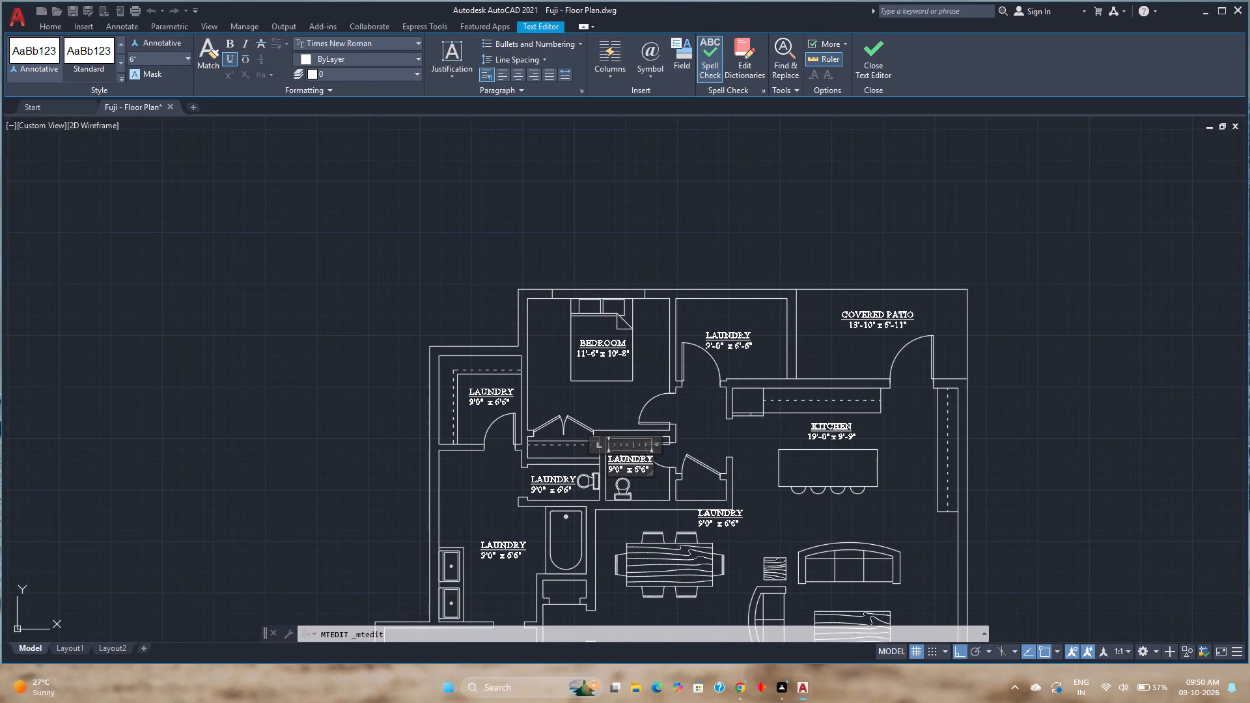
{"action": "scroll", "coordinate": [639, 476], "scroll_direction": "up", "scroll_amount": 4}
{"action": "left_click", "coordinate": [687, 413]}
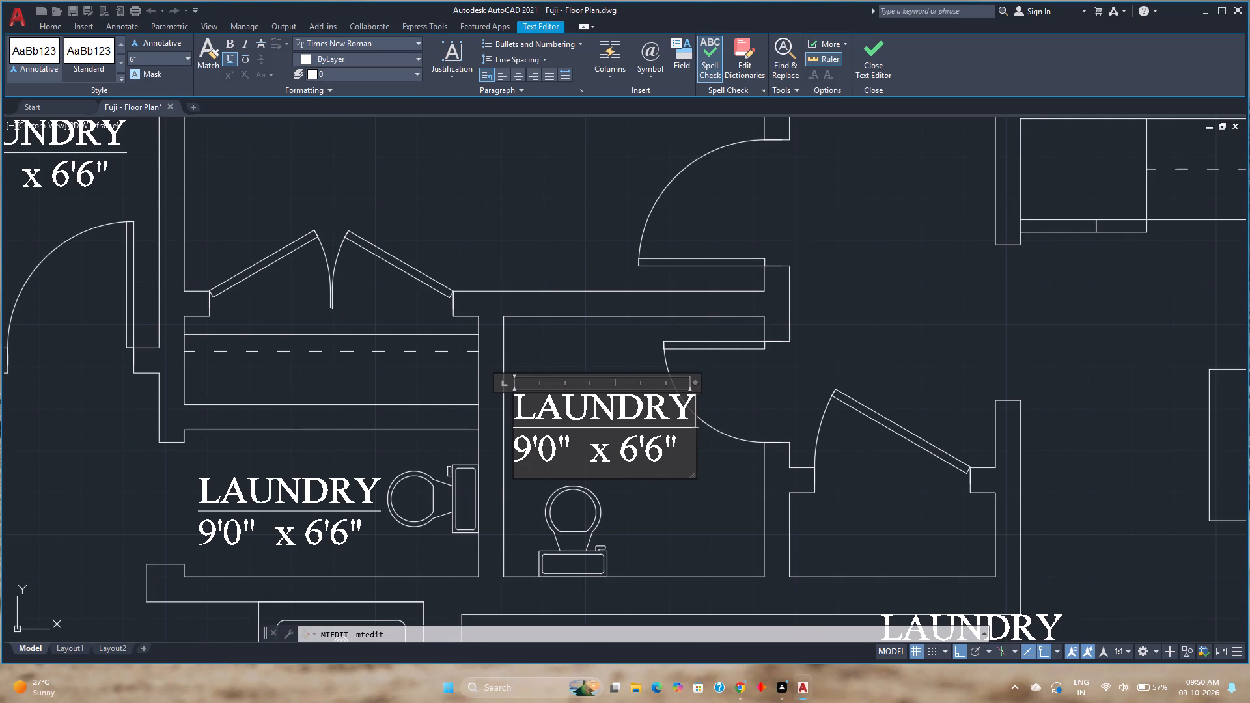
{"action": "key", "text": "BackSpace"}
{"action": "key", "text": "BackSpace"}
{"action": "key", "text": "BackSpace"}
{"action": "key", "text": "BackSpace"}
{"action": "key", "text": "BackSpace"}
{"action": "key", "text": "BackSpace"}
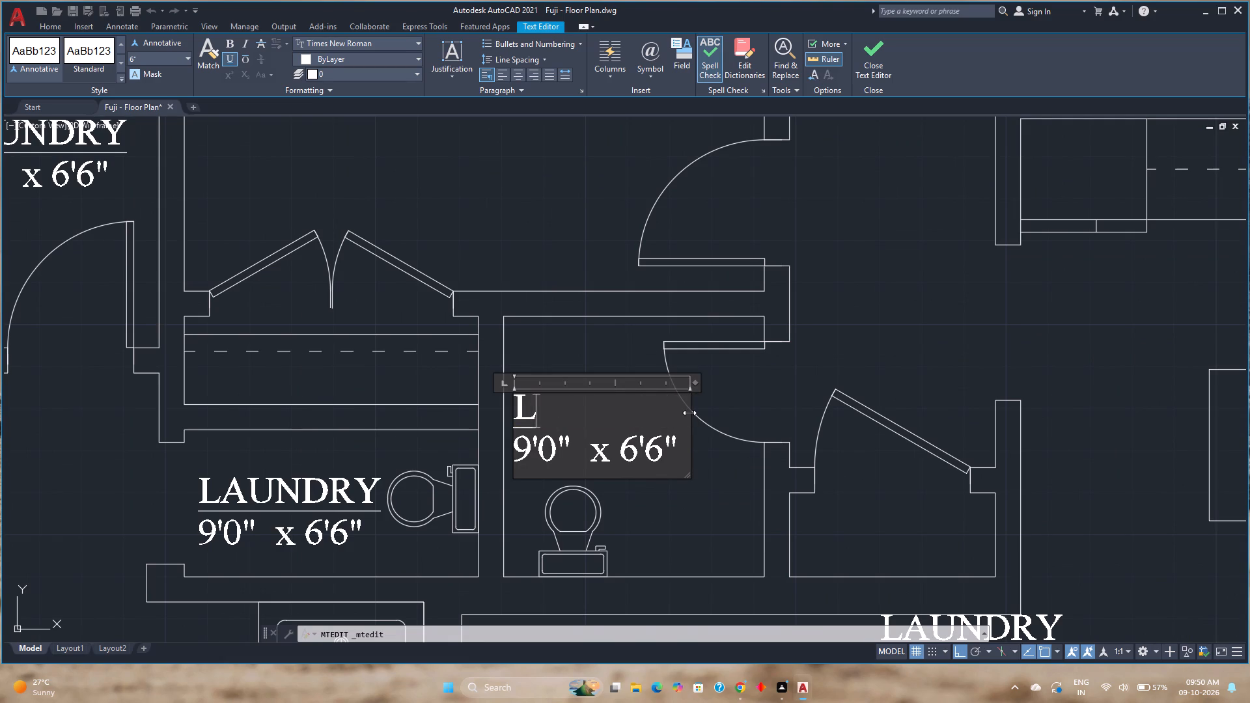
{"action": "key", "text": "BackSpace"}
{"action": "type", "text": "PWDR"}
Replace the dimensions in the PWDR label with 5'-8" x 2'-11".
{"action": "key", "text": "Down"}
{"action": "key", "text": "Right"}
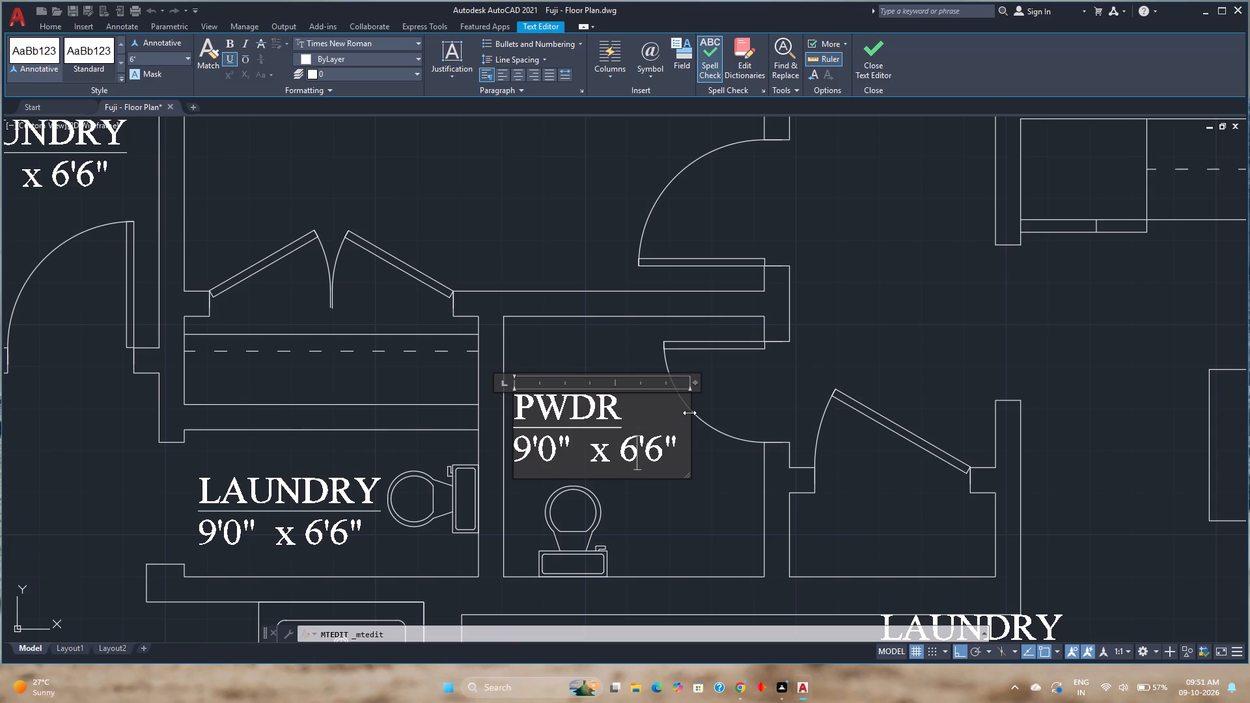
{"action": "key", "text": "Right"}
{"action": "key", "text": "Right"}
{"action": "key", "text": "Right"}
{"action": "key", "text": "BackSpace"}
{"action": "key", "text": "BackSpace"}
{"action": "key", "text": "BackSpace"}
{"action": "key", "text": "BackSpace"}
{"action": "key", "text": "BackSpace"}
{"action": "key", "text": "BackSpace"}
{"action": "key", "text": "BackSpace"}
{"action": "key", "text": "BackSpace"}
{"action": "key", "text": "BackSpace"}
{"action": "key", "text": "BackSpace"}
{"action": "key", "text": "BackSpace"}
{"action": "key", "text": "BackSpace"}
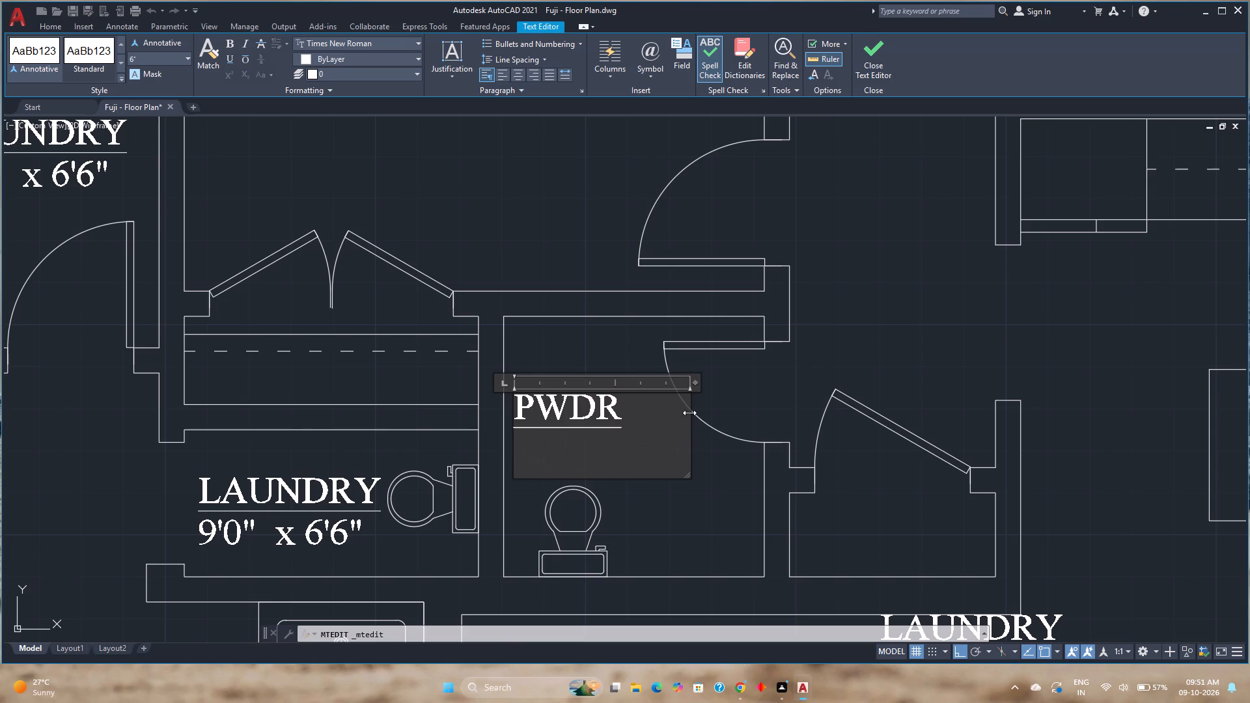
{"action": "key", "text": "5"}
{"action": "type", "text": "'8\""}
{"action": "key", "text": "space"}
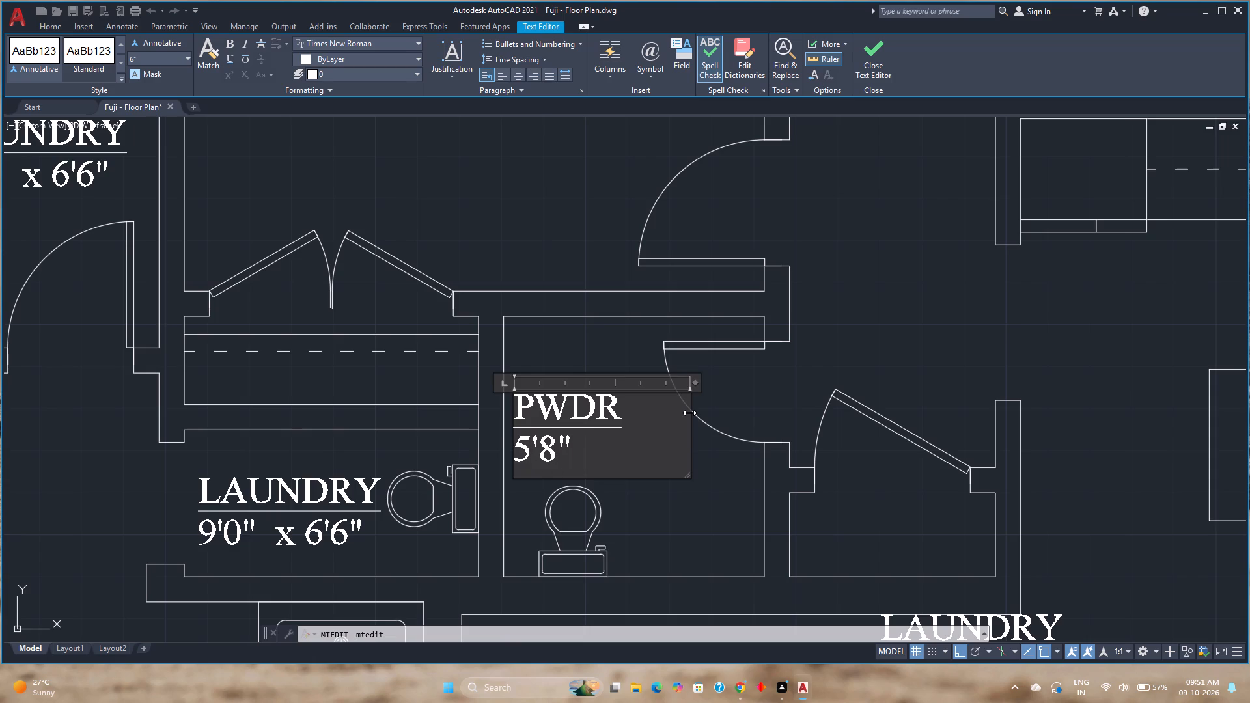
{"action": "key", "text": "Left"}
{"action": "key", "text": "Left"}
{"action": "key", "text": "Left"}
{"action": "key", "text": "minus"}
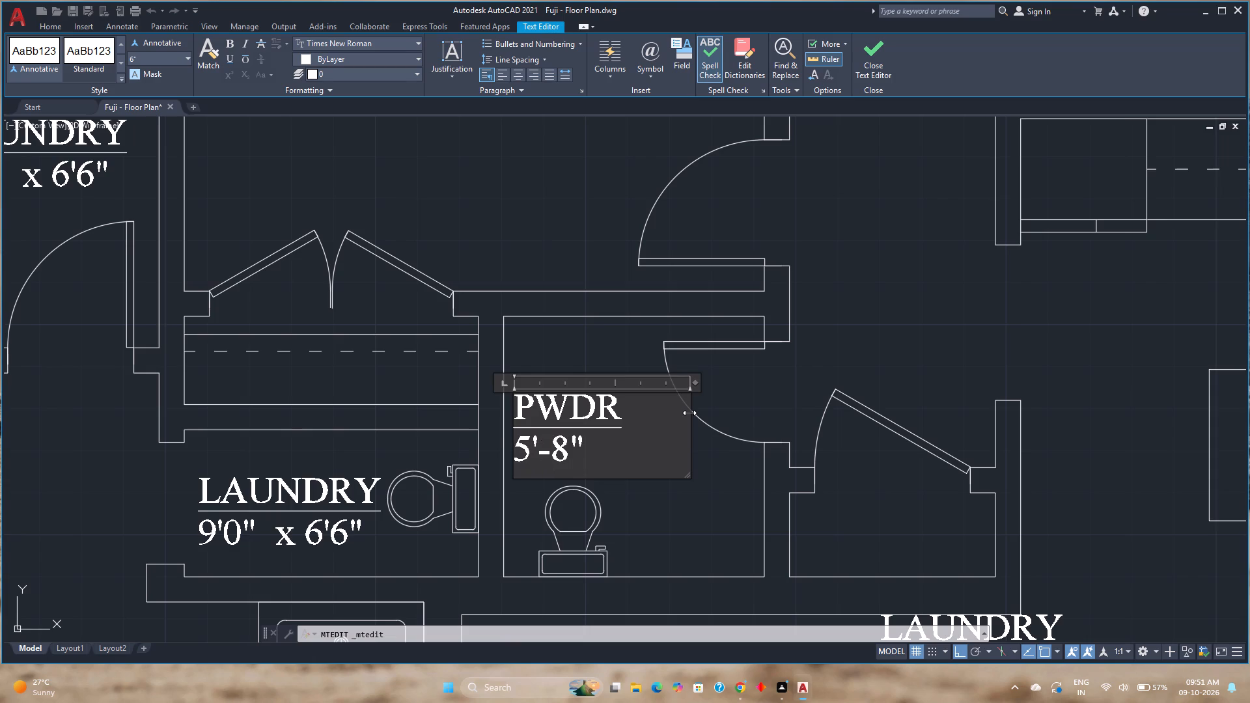
{"action": "key", "text": "Right"}
{"action": "key", "text": "Right"}
{"action": "key", "text": "Right"}
{"action": "type", "text": "x"}
{"action": "key", "text": "space"}
{"action": "type", "text": "2'11\""}
{"action": "key", "text": "Left"}
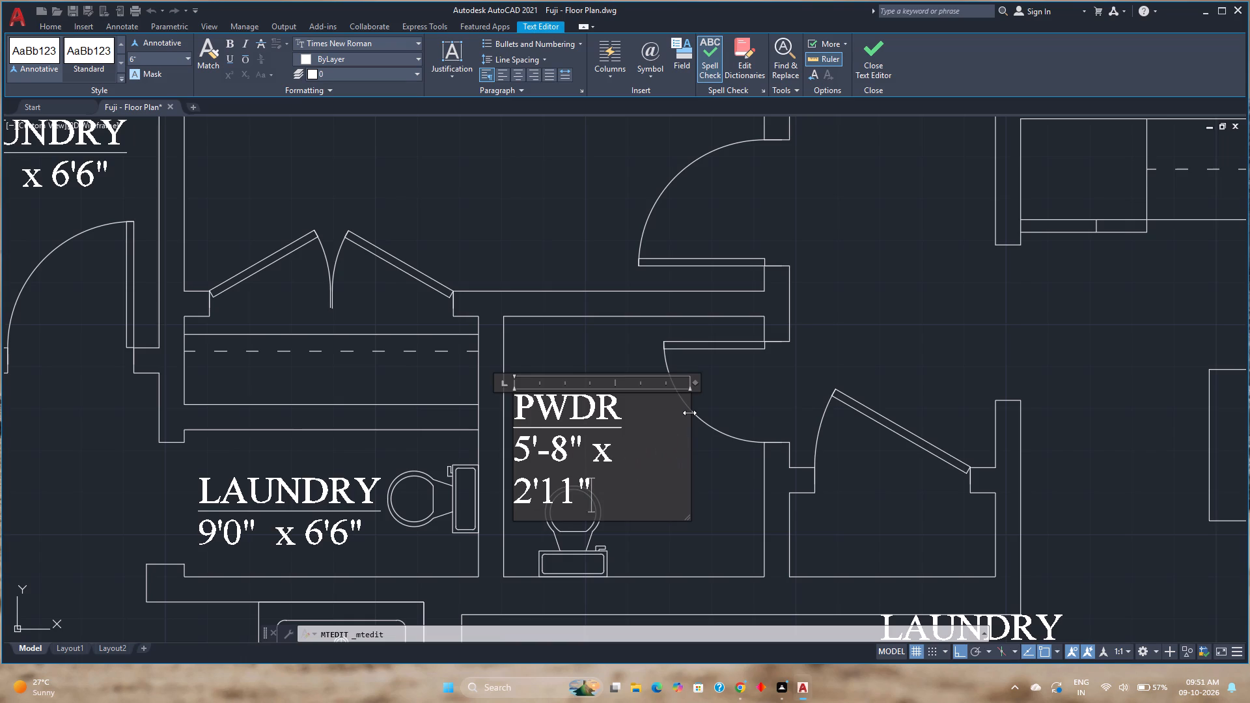
{"action": "key", "text": "Left"}
{"action": "key", "text": "Left"}
{"action": "key", "text": "minus"}
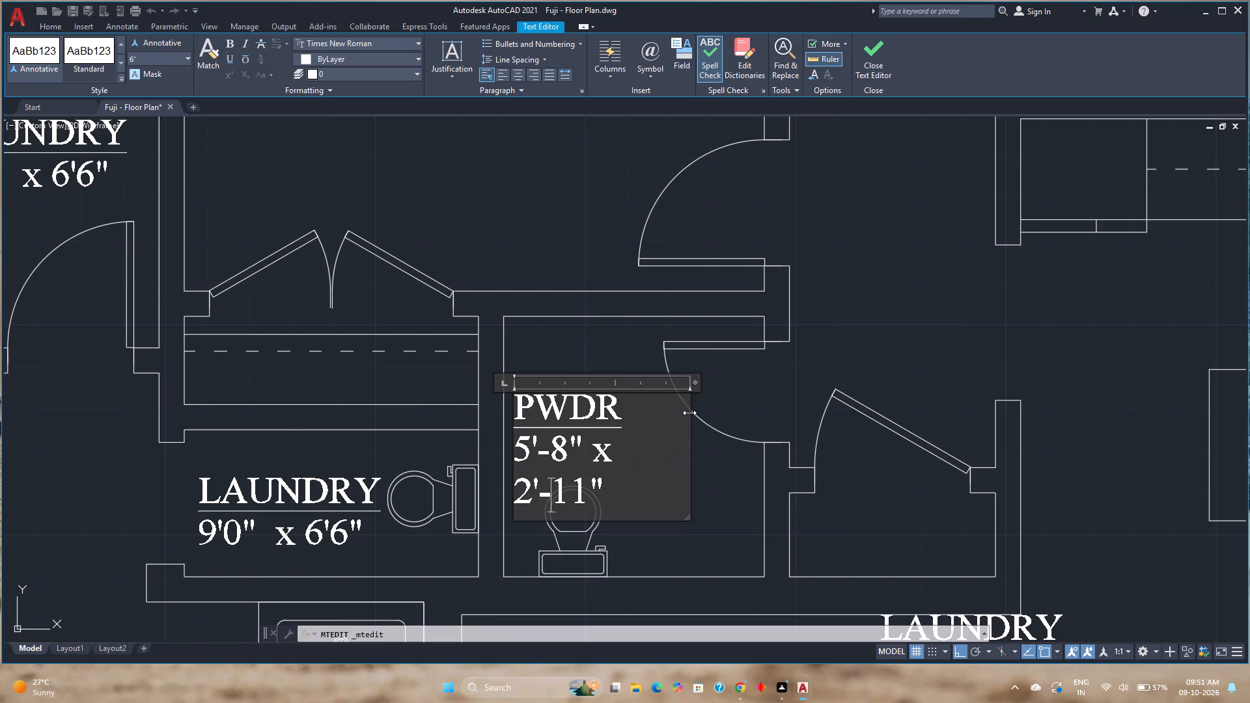
Widen the PWDR label's text frame so the dimensions fit on one line, centre both lines and finish editing.
{"action": "left_click_drag", "start_coordinate": [693, 386], "coordinate": [726, 381]}
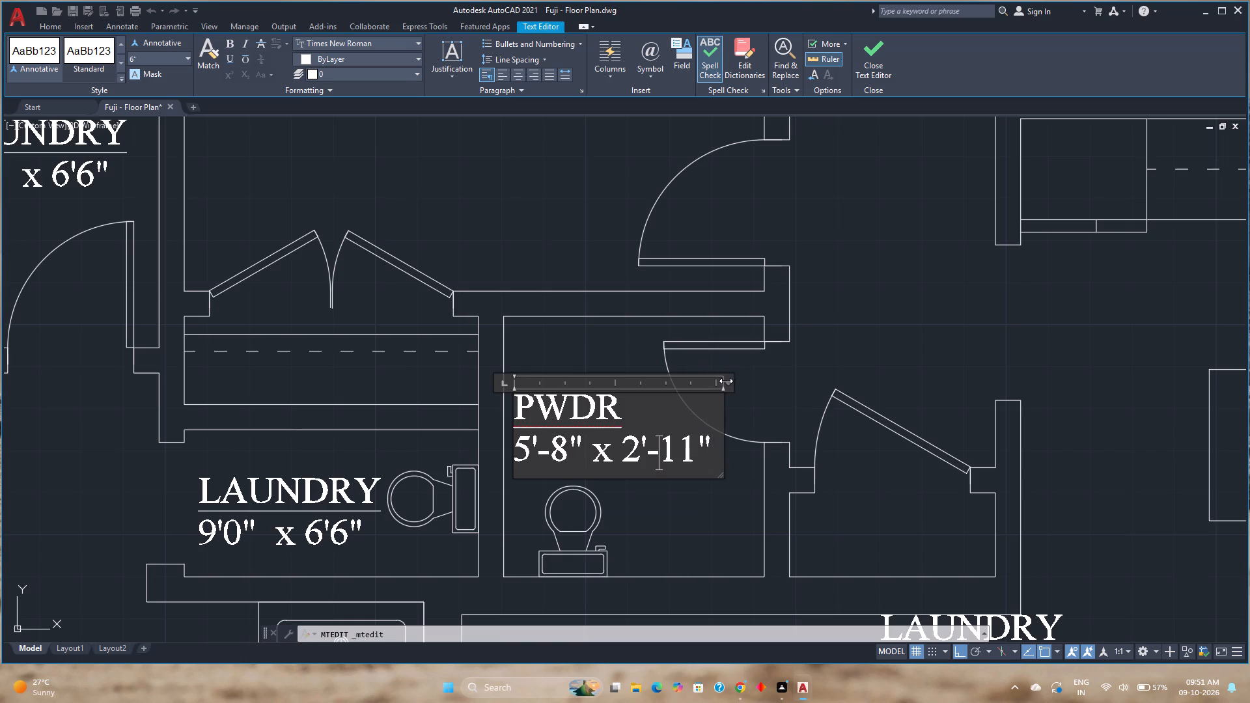
{"action": "key", "text": "ctrl+a"}
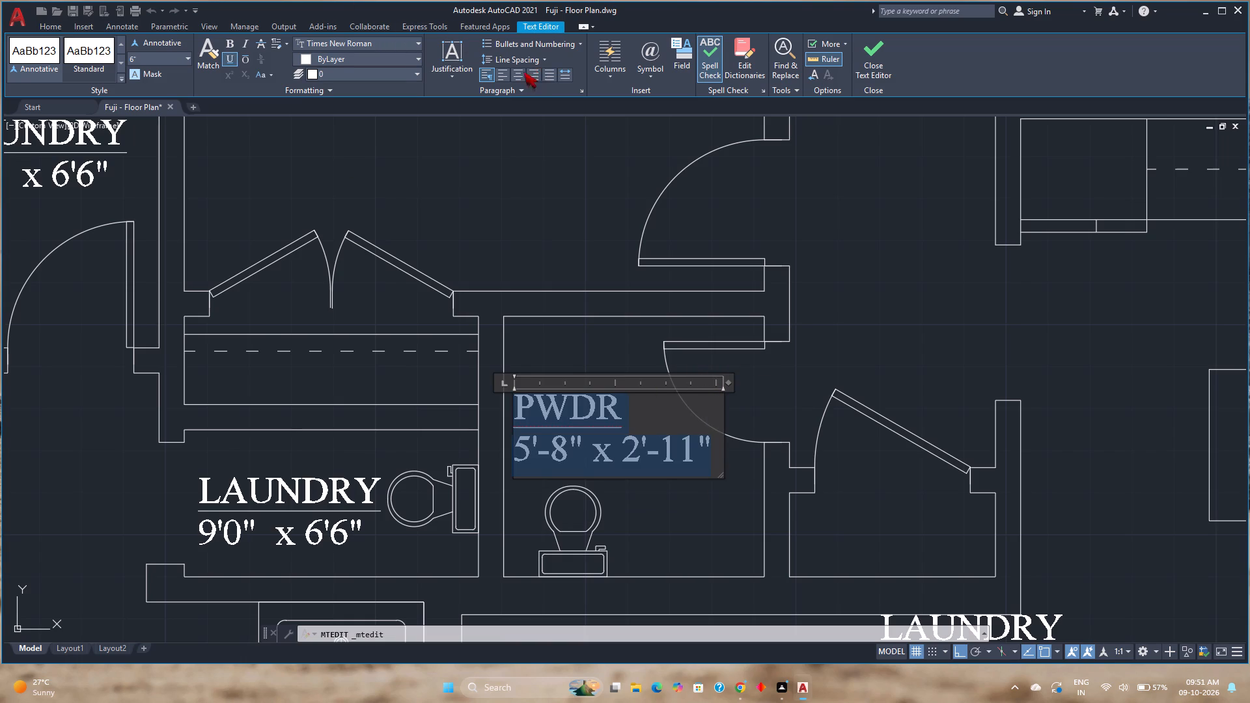
{"action": "left_click", "coordinate": [518, 72]}
{"action": "left_click", "coordinate": [875, 56]}
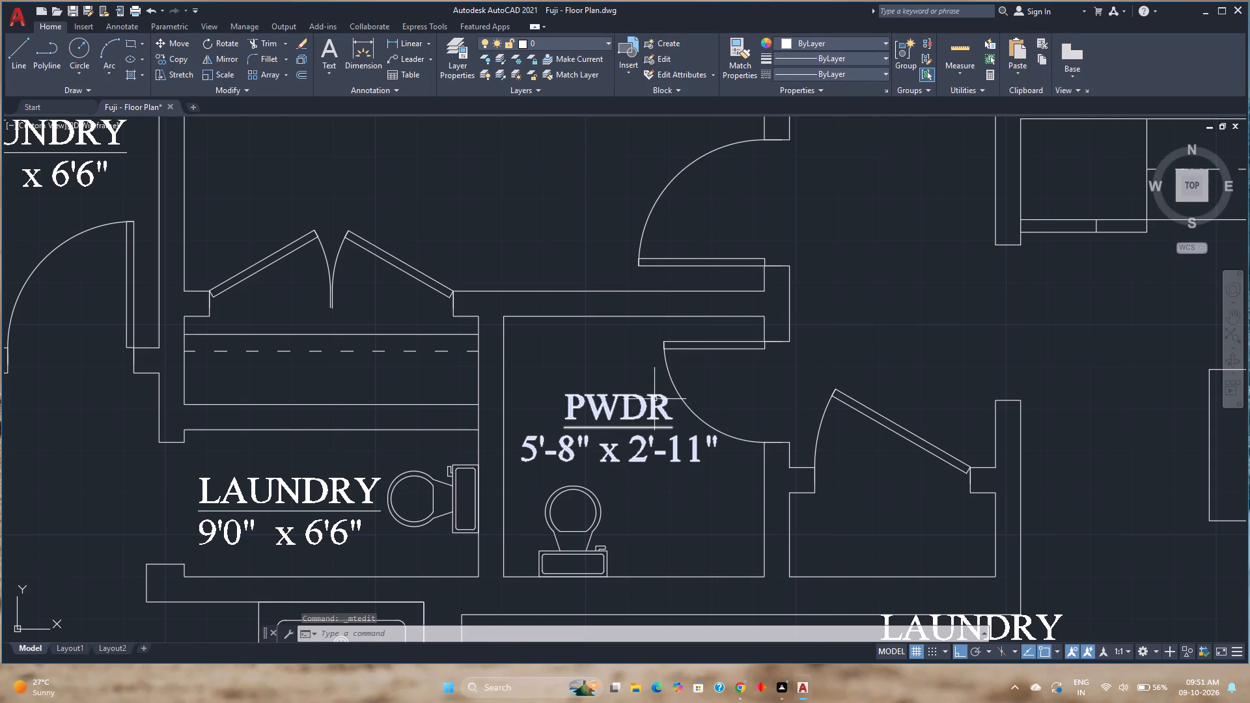
Replace the name LAUNDRY with WC in the label of the small toilet room directly west of PWDR.
{"action": "scroll", "coordinate": [597, 432], "scroll_direction": "down", "scroll_amount": 1}
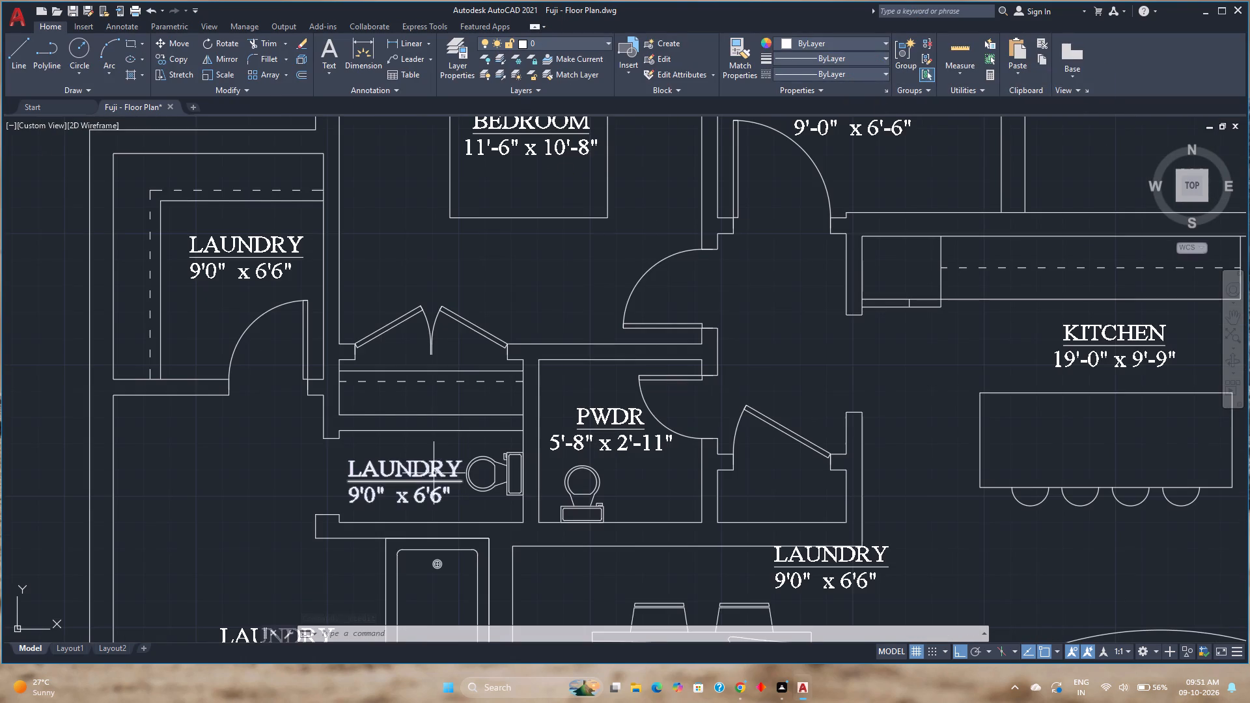
{"action": "double_click", "coordinate": [434, 473]}
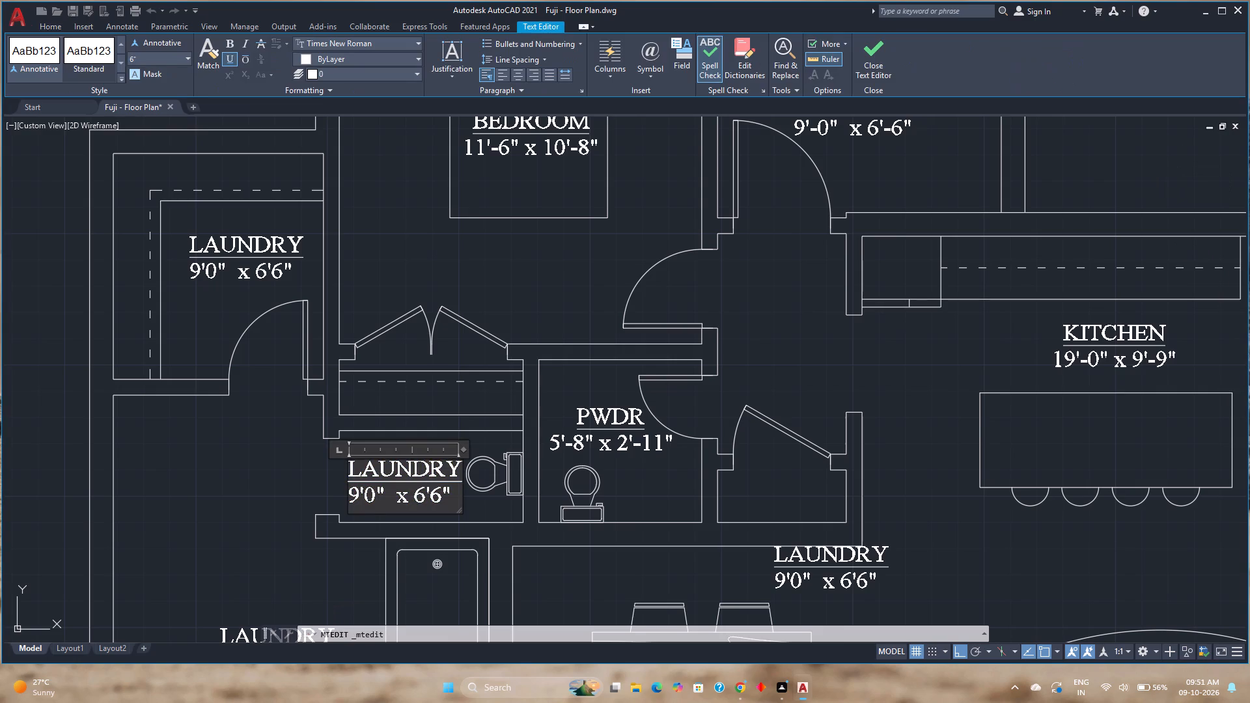
{"action": "left_click", "coordinate": [456, 473]}
{"action": "key", "text": "BackSpace"}
{"action": "key", "text": "BackSpace"}
{"action": "key", "text": "BackSpace"}
{"action": "key", "text": "BackSpace"}
{"action": "key", "text": "BackSpace"}
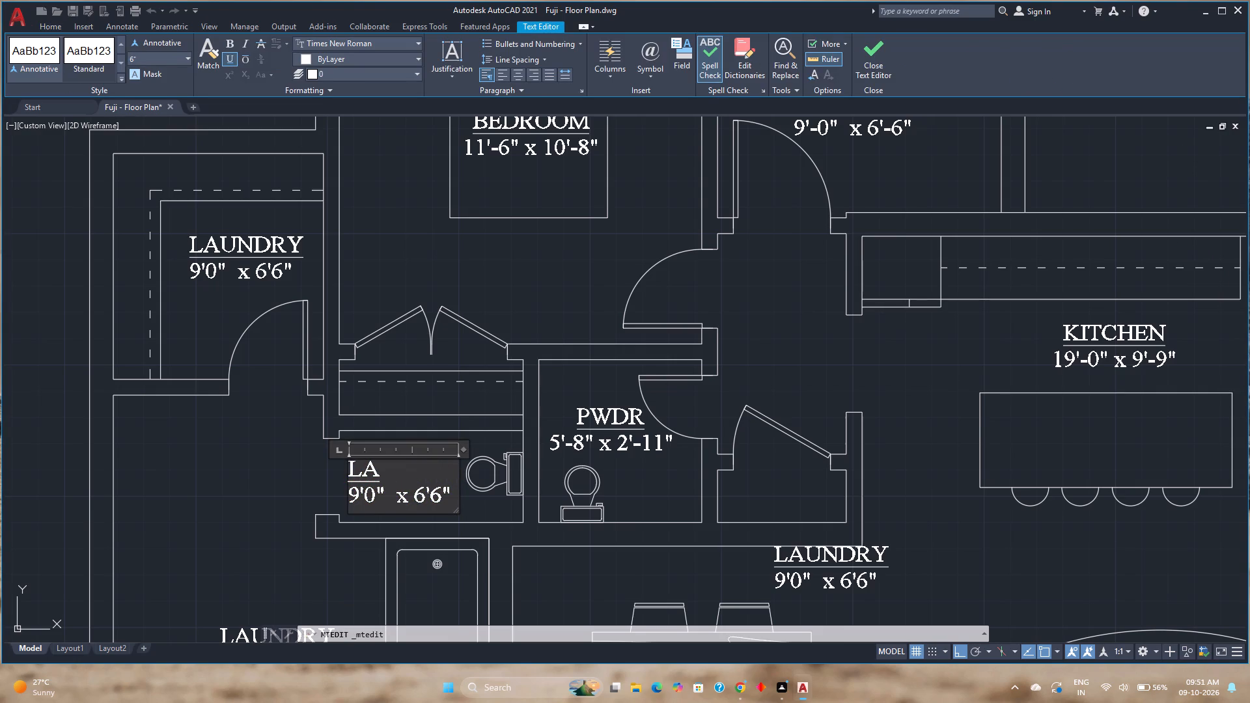
{"action": "key", "text": "BackSpace"}
{"action": "key", "text": "BackSpace"}
{"action": "type", "text": "wc"}
{"action": "key", "text": "BackSpace"}
{"action": "key", "text": "BackSpace"}
{"action": "type", "text": "WC"}
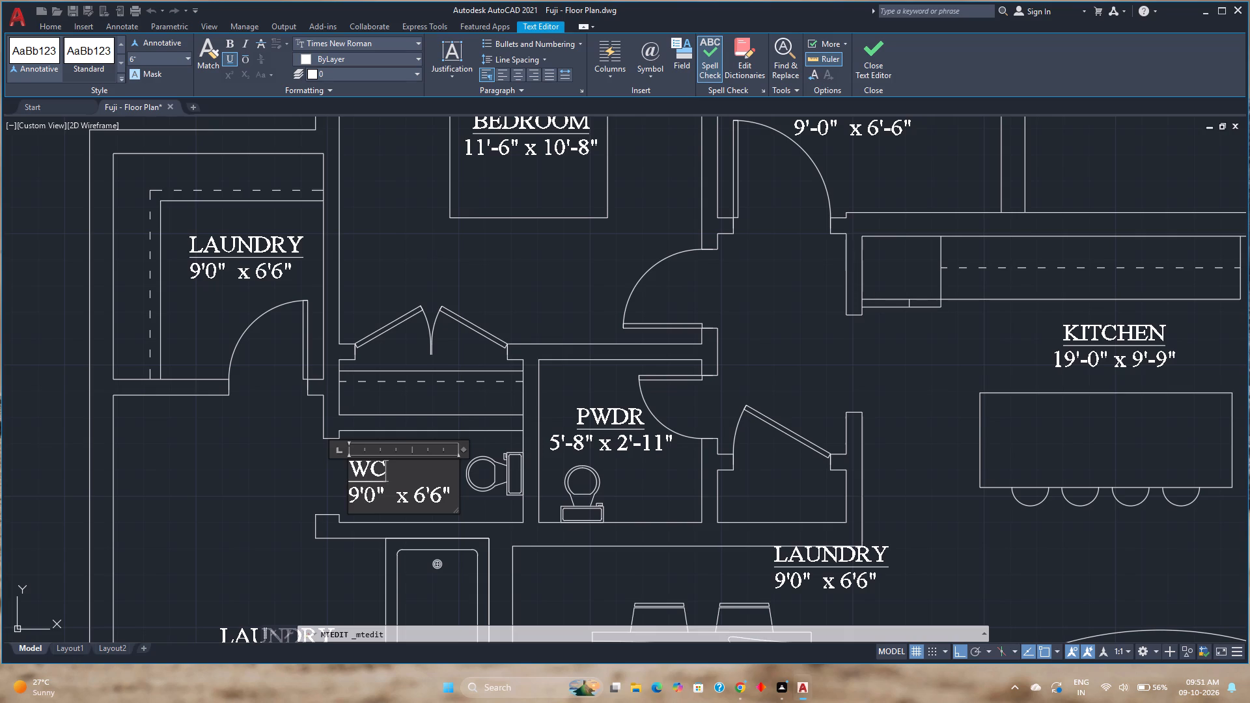
Replace the dimensions in the WC label with 5'-6" x 2'-11".
{"action": "key", "text": "Down"}
{"action": "key", "text": "Right"}
{"action": "key", "text": "Right"}
{"action": "key", "text": "Right"}
{"action": "key", "text": "Right"}
{"action": "key", "text": "Right"}
{"action": "key", "text": "Right"}
{"action": "key", "text": "Right"}
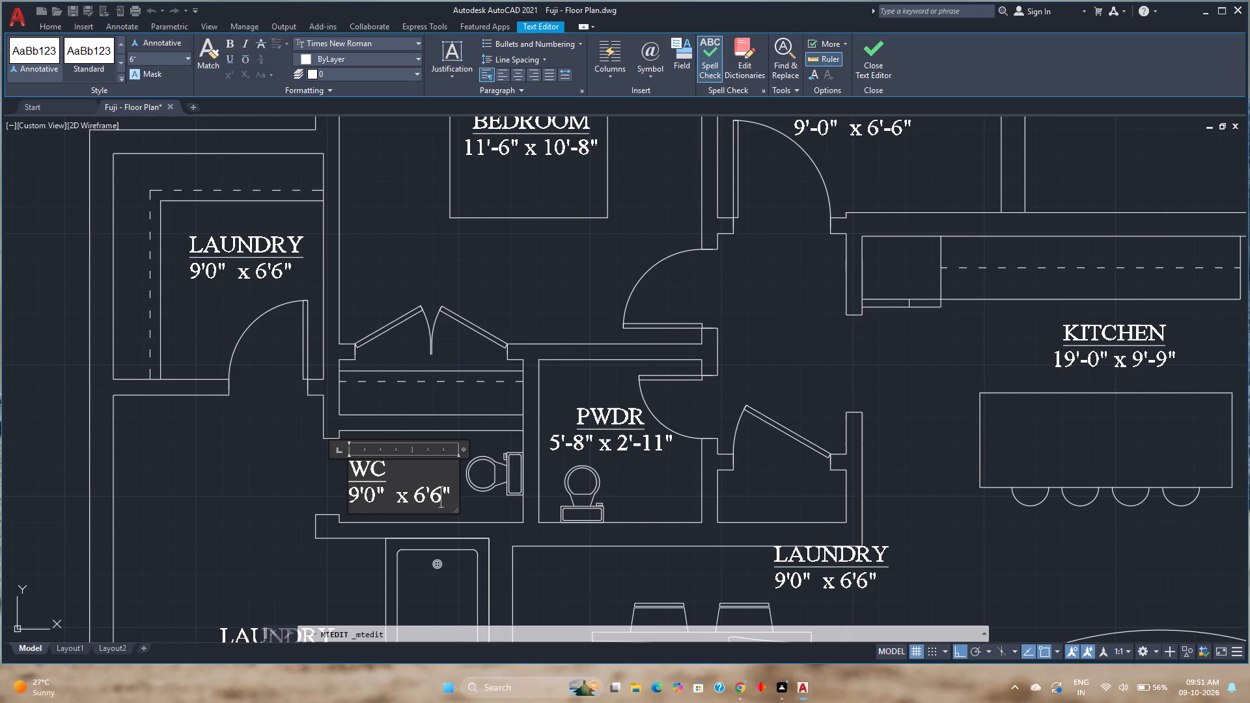
{"action": "key", "text": "Right"}
{"action": "key", "text": "BackSpace"}
{"action": "key", "text": "BackSpace"}
{"action": "key", "text": "BackSpace"}
{"action": "key", "text": "BackSpace"}
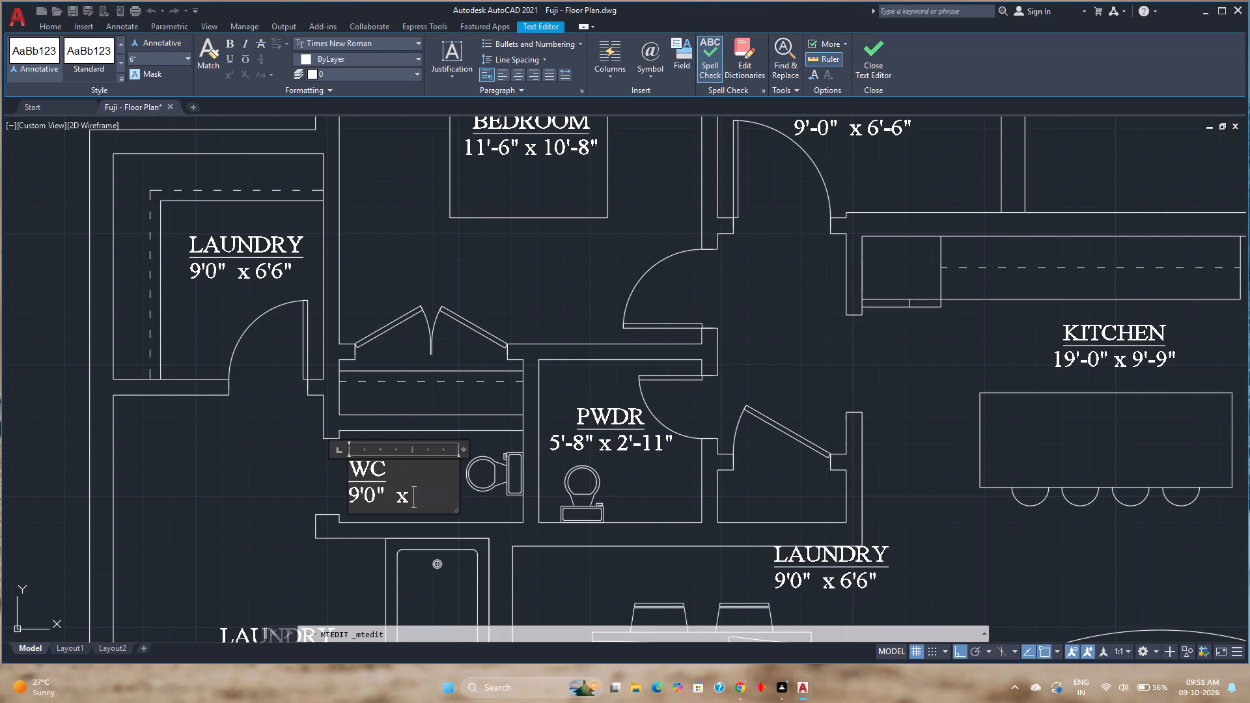
{"action": "key", "text": "BackSpace"}
{"action": "key", "text": "BackSpace"}
{"action": "key", "text": "BackSpace"}
{"action": "key", "text": "BackSpace"}
{"action": "key", "text": "BackSpace"}
{"action": "key", "text": "BackSpace"}
{"action": "key", "text": "BackSpace"}
{"action": "key", "text": "BackSpace"}
{"action": "type", "text": "5'"}
{"action": "type", "text": "-6\" x"}
{"action": "key", "text": "space"}
{"action": "type", "text": "2'"}
{"action": "type", "text": "-11"}
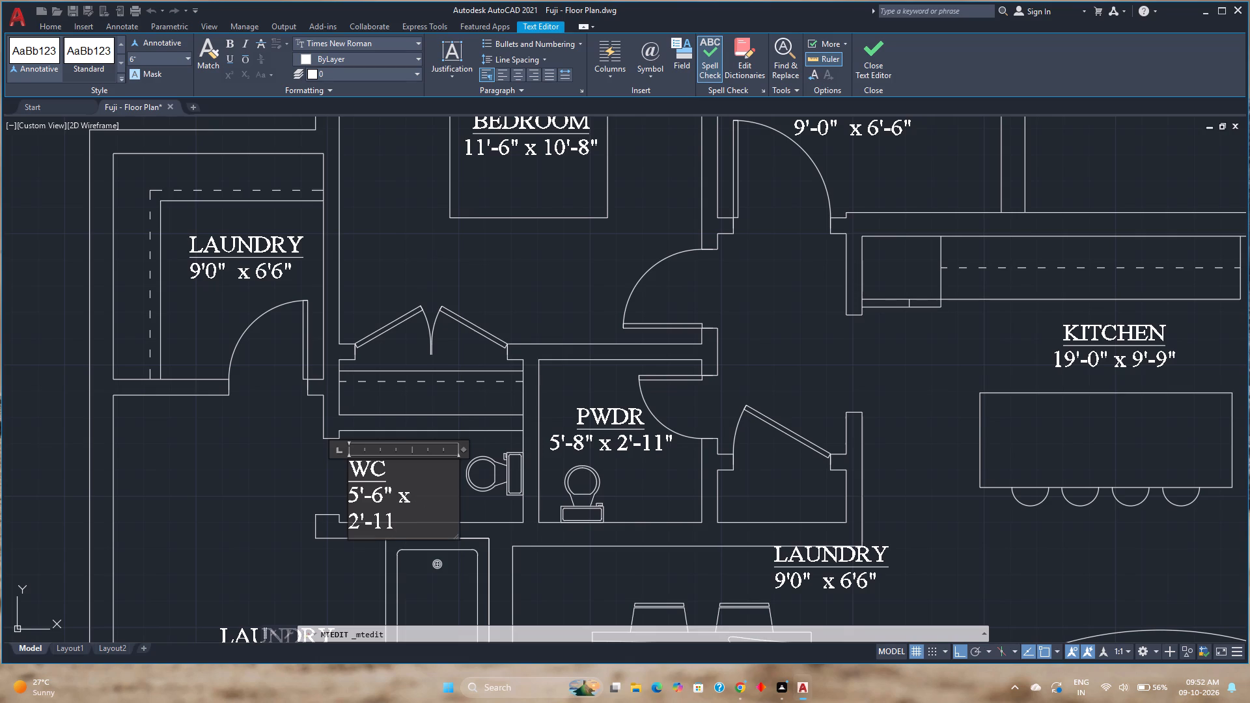
{"action": "key", "text": "shift+quotedbl"}
Widen the WC label's text frame so the dimensions fit on one line, centre both lines and finish editing.
{"action": "left_click_drag", "start_coordinate": [462, 452], "coordinate": [483, 448]}
{"action": "key", "text": "ctrl+a"}
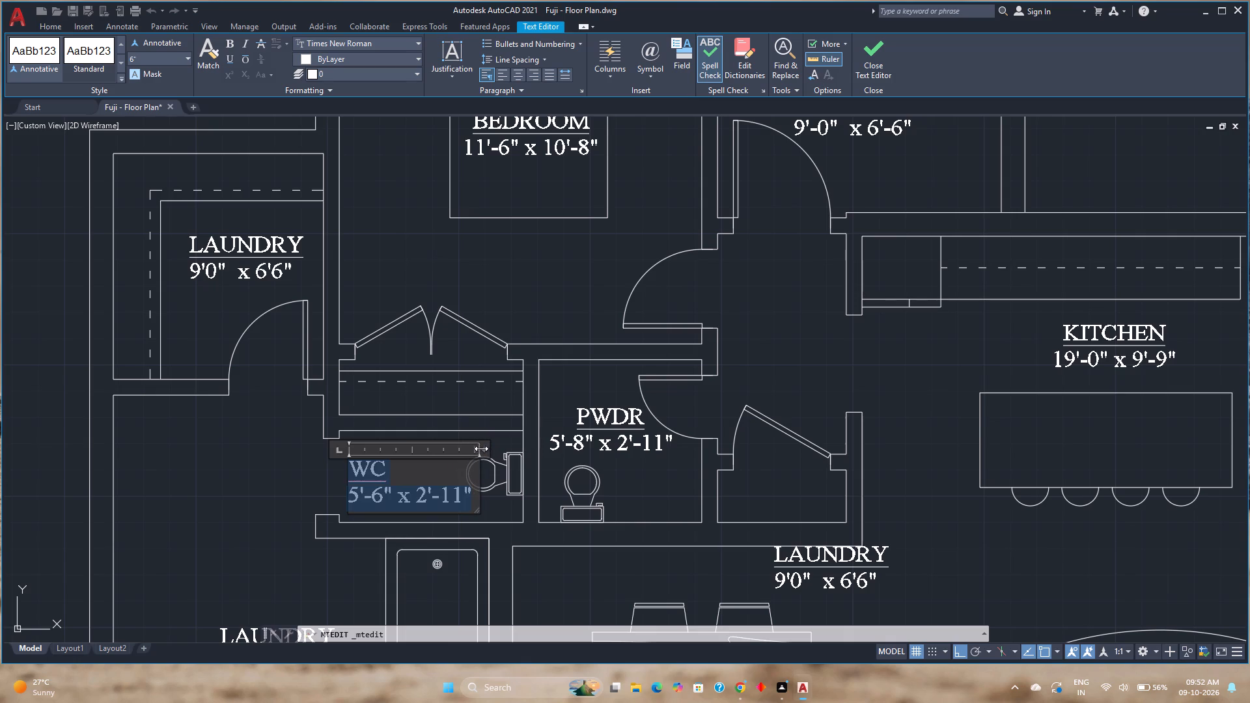
{"action": "left_click", "coordinate": [523, 76]}
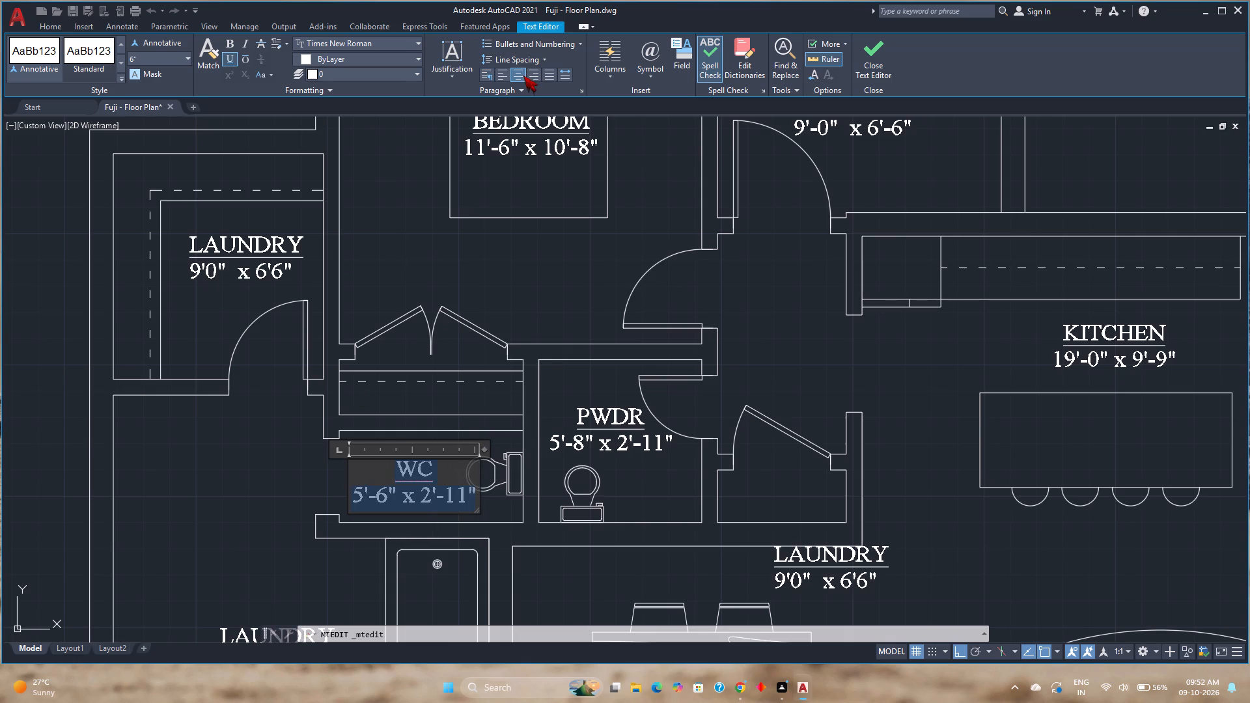
{"action": "left_click", "coordinate": [867, 65]}
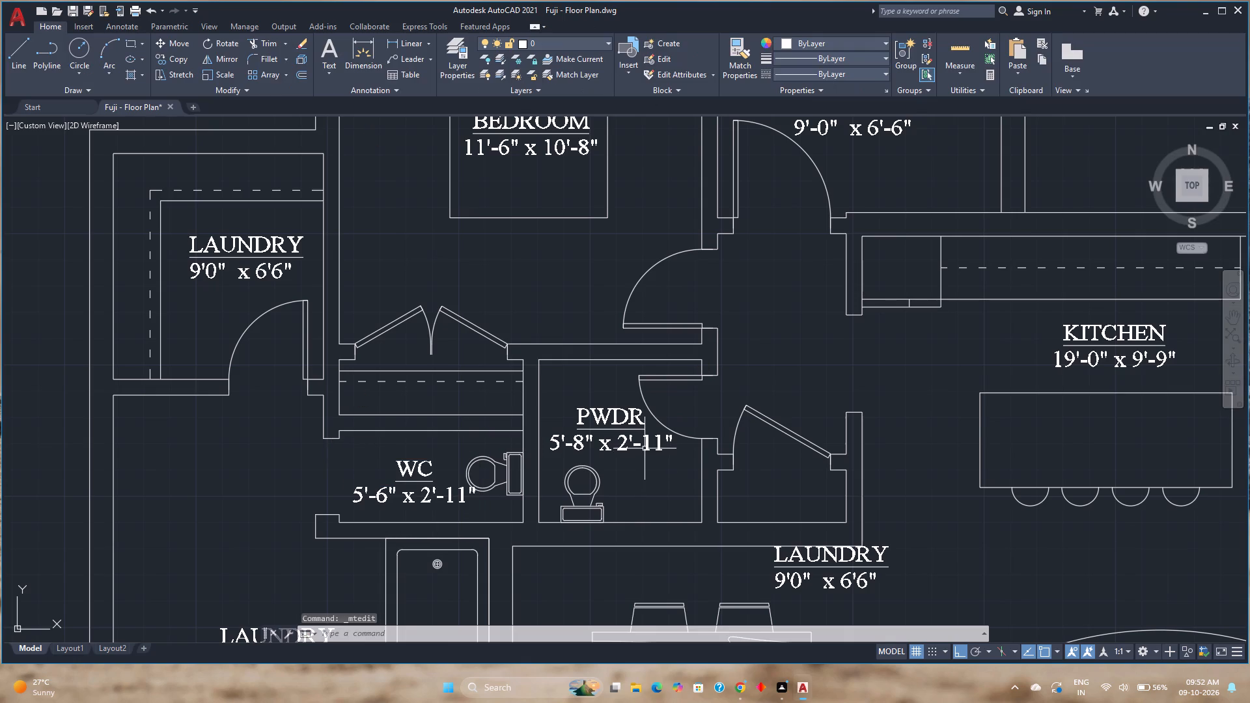
Change the second dimension in the PWDR label to 5'-2" and finish editing.
{"action": "double_click", "coordinate": [647, 445]}
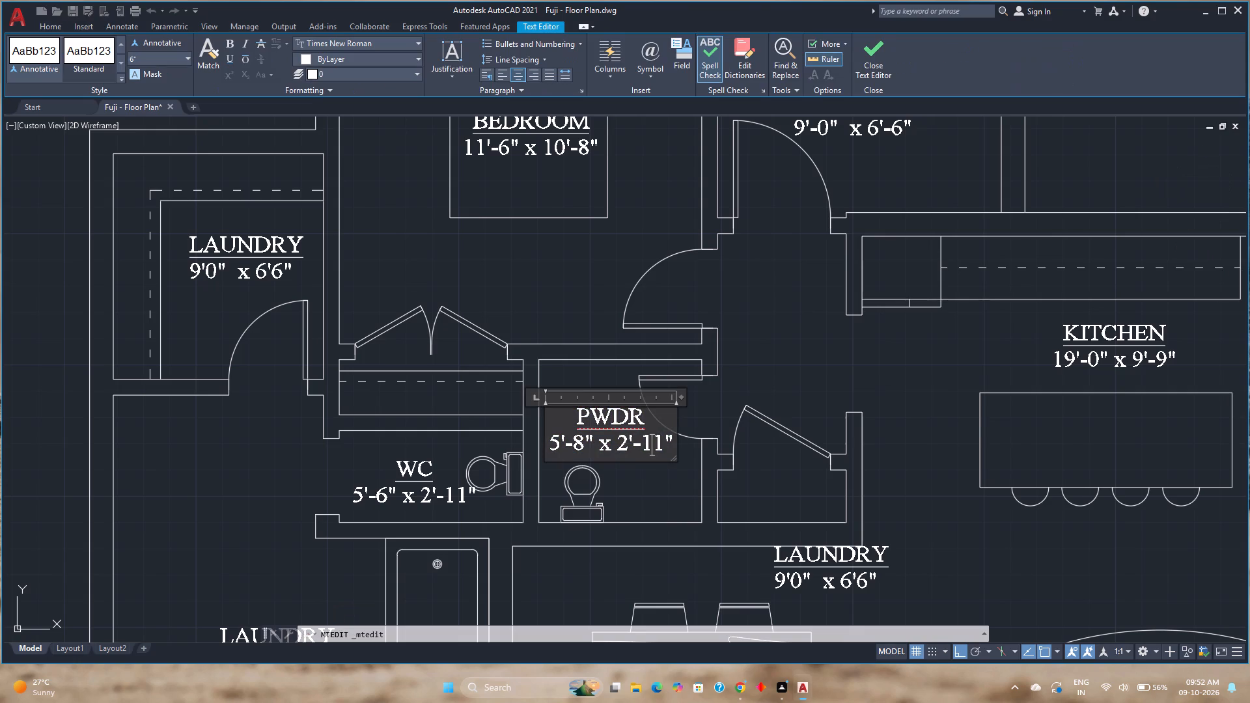
{"action": "key", "text": "Right"}
{"action": "key", "text": "BackSpace"}
{"action": "key", "text": "BackSpace"}
{"action": "key", "text": "BackSpace"}
{"action": "key", "text": "BackSpace"}
{"action": "key", "text": "BackSpace"}
{"action": "type", "text": "5'"}
{"action": "key", "text": "space"}
{"action": "type", "text": "-"}
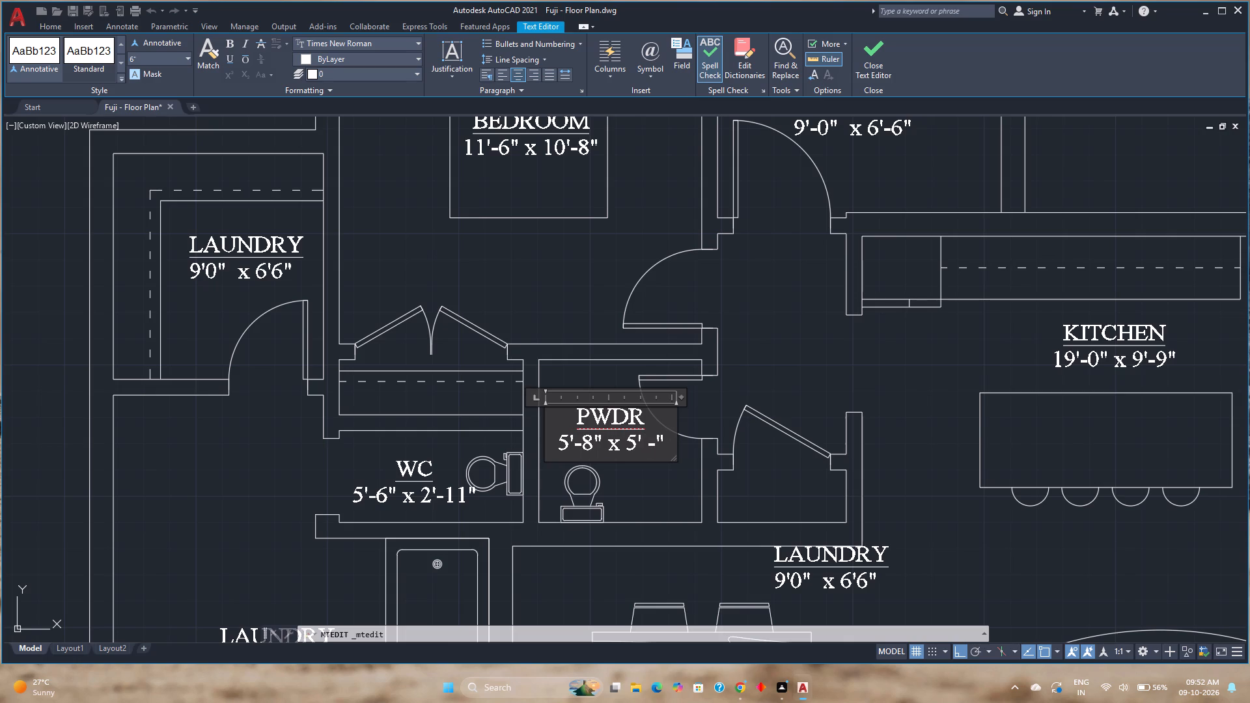
{"action": "key", "text": "BackSpace"}
{"action": "key", "text": "BackSpace"}
{"action": "key", "text": "minus"}
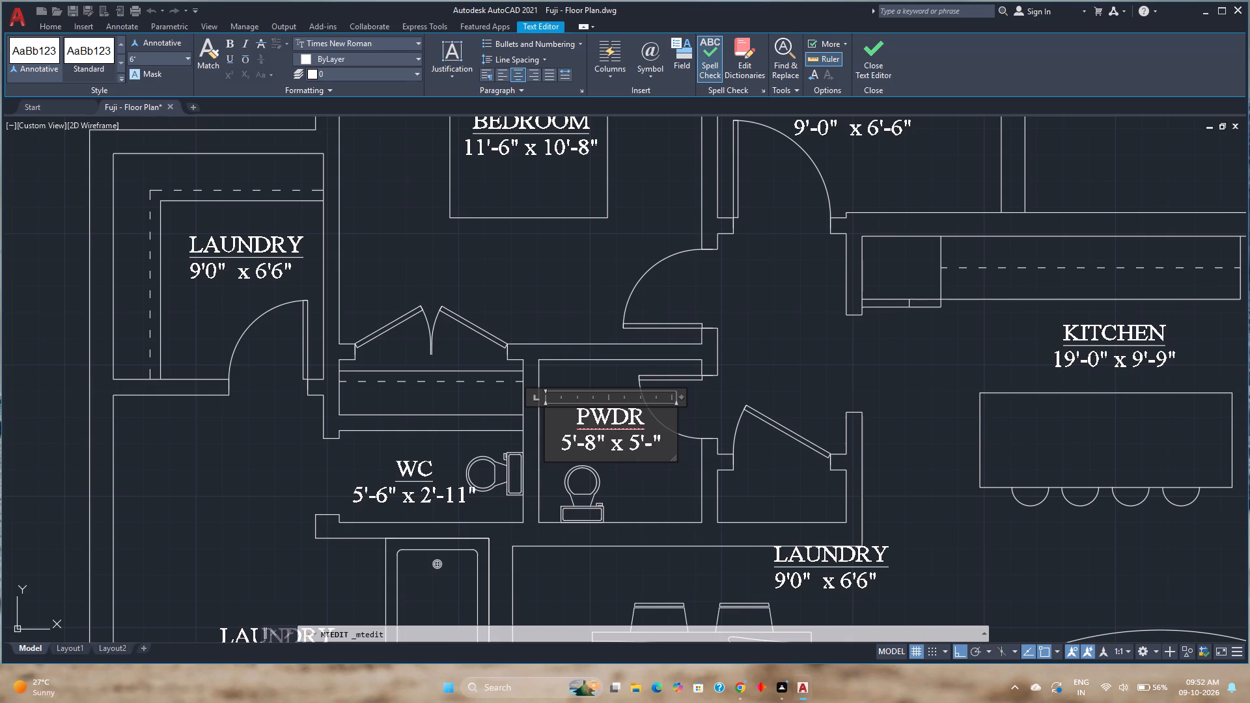
{"action": "key", "text": "2"}
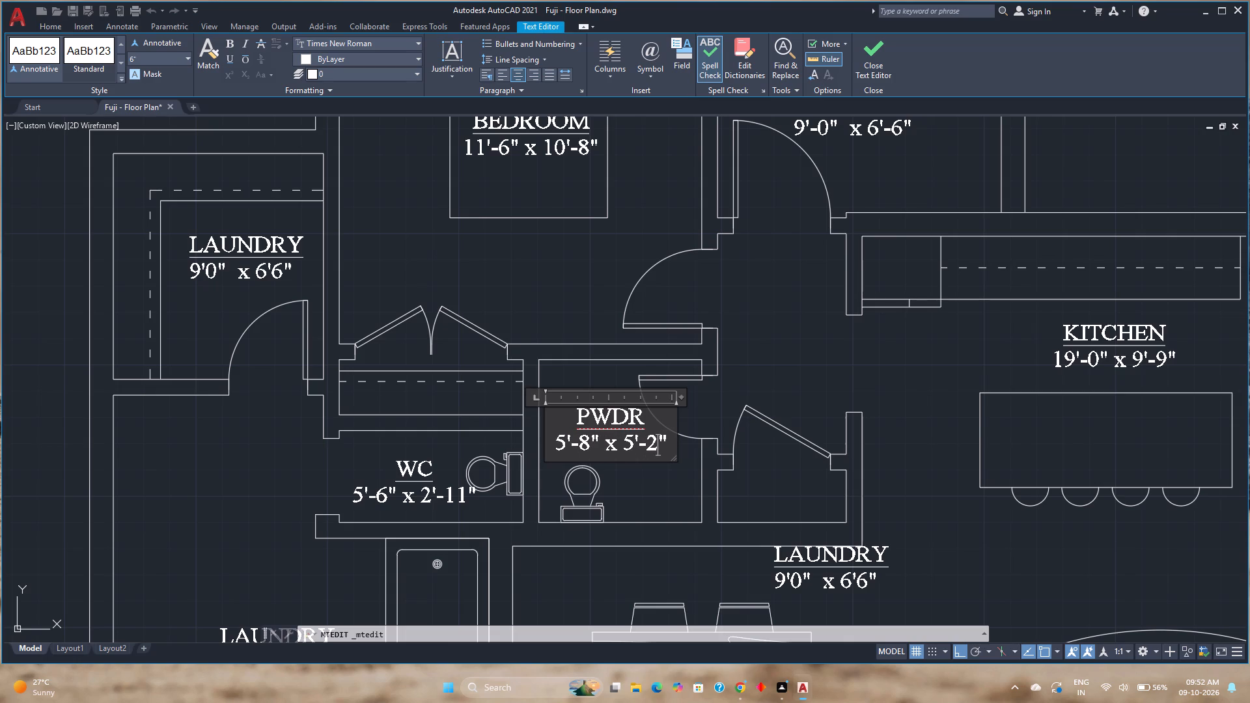
{"action": "left_click", "coordinate": [870, 44]}
Save the floor plan drawing.
{"action": "scroll", "coordinate": [648, 347], "scroll_direction": "down", "scroll_amount": 1}
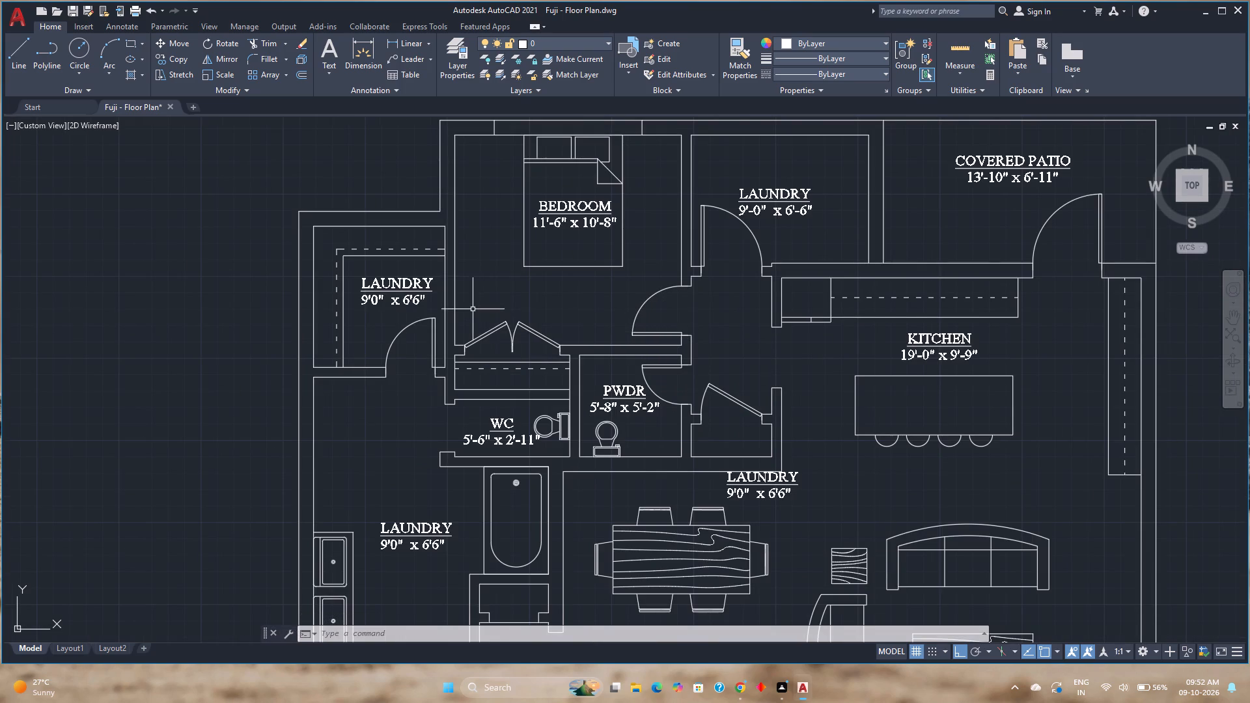
{"action": "key", "text": "ctrl+s"}
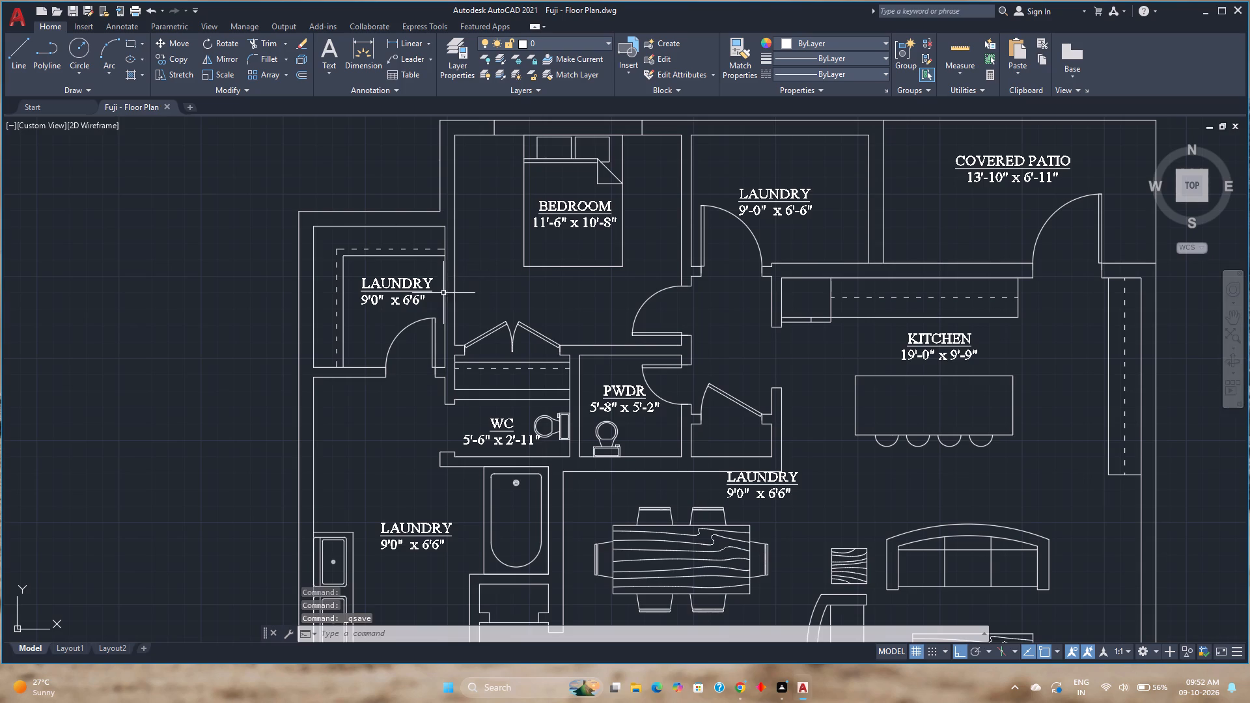
Rename the LAUNDRY label in the closet space beside the bedroom as WIC.
{"action": "double_click", "coordinate": [401, 286]}
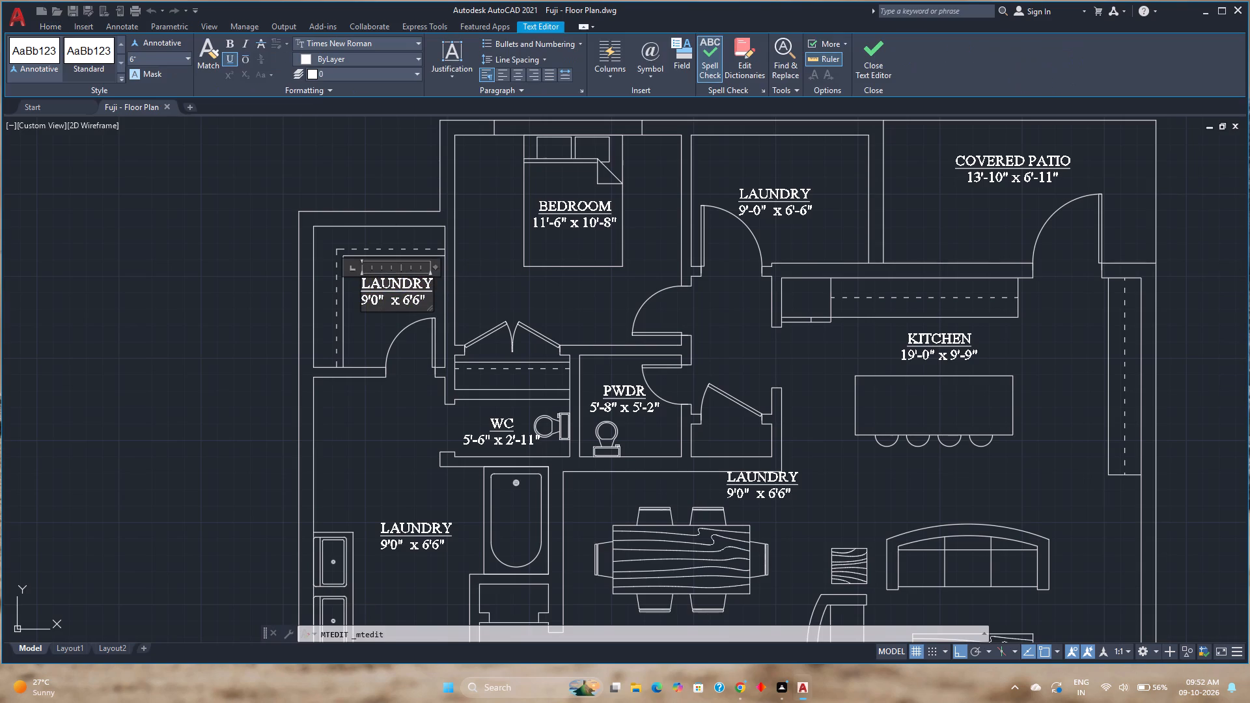
{"action": "left_click", "coordinate": [427, 283]}
{"action": "key", "text": "BackSpace"}
{"action": "key", "text": "BackSpace"}
{"action": "key", "text": "BackSpace"}
{"action": "key", "text": "BackSpace"}
{"action": "key", "text": "BackSpace"}
{"action": "key", "text": "BackSpace"}
{"action": "key", "text": "BackSpace"}
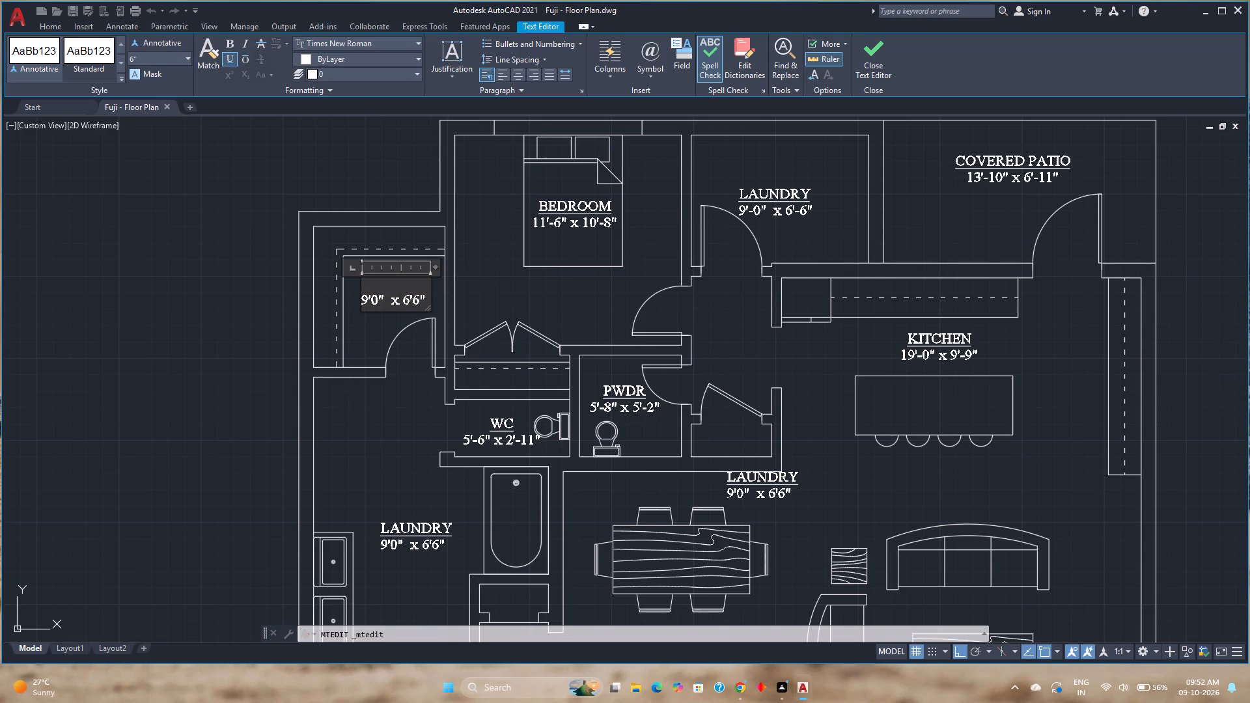
{"action": "type", "text": "WIC"}
Replace the dimensions in the WIC label with 6'-8" x 7'-2".
{"action": "key", "text": "Down"}
{"action": "key", "text": "Right"}
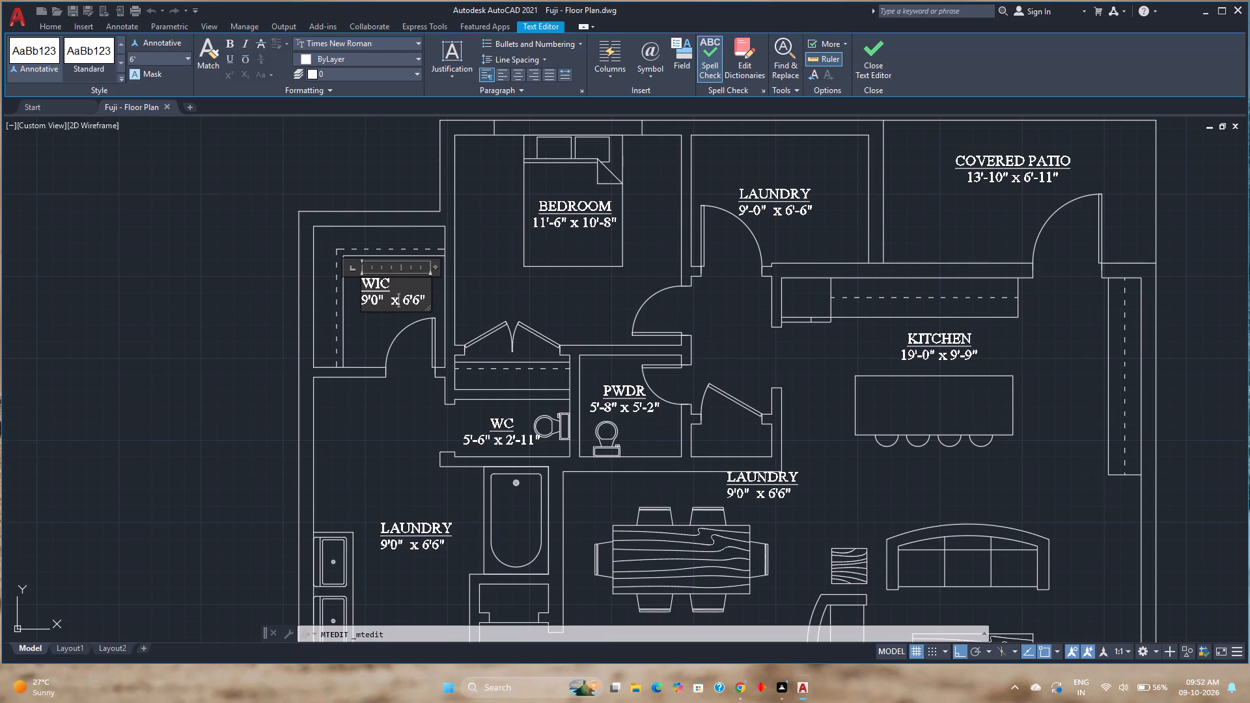
{"action": "key", "text": "Right"}
{"action": "key", "text": "Right"}
{"action": "key", "text": "Right"}
{"action": "key", "text": "Right"}
{"action": "key", "text": "Right"}
{"action": "key", "text": "BackSpace"}
{"action": "key", "text": "BackSpace"}
{"action": "key", "text": "BackSpace"}
{"action": "key", "text": "BackSpace"}
{"action": "key", "text": "BackSpace"}
{"action": "key", "text": "BackSpace"}
{"action": "key", "text": "BackSpace"}
{"action": "key", "text": "BackSpace"}
{"action": "key", "text": "BackSpace"}
{"action": "key", "text": "BackSpace"}
{"action": "key", "text": "BackSpace"}
{"action": "key", "text": "BackSpace"}
{"action": "key", "text": "6"}
{"action": "key", "text": "apostrophe"}
{"action": "type", "text": "-8\""}
{"action": "key", "text": "space"}
{"action": "type", "text": "x"}
{"action": "key", "text": "space"}
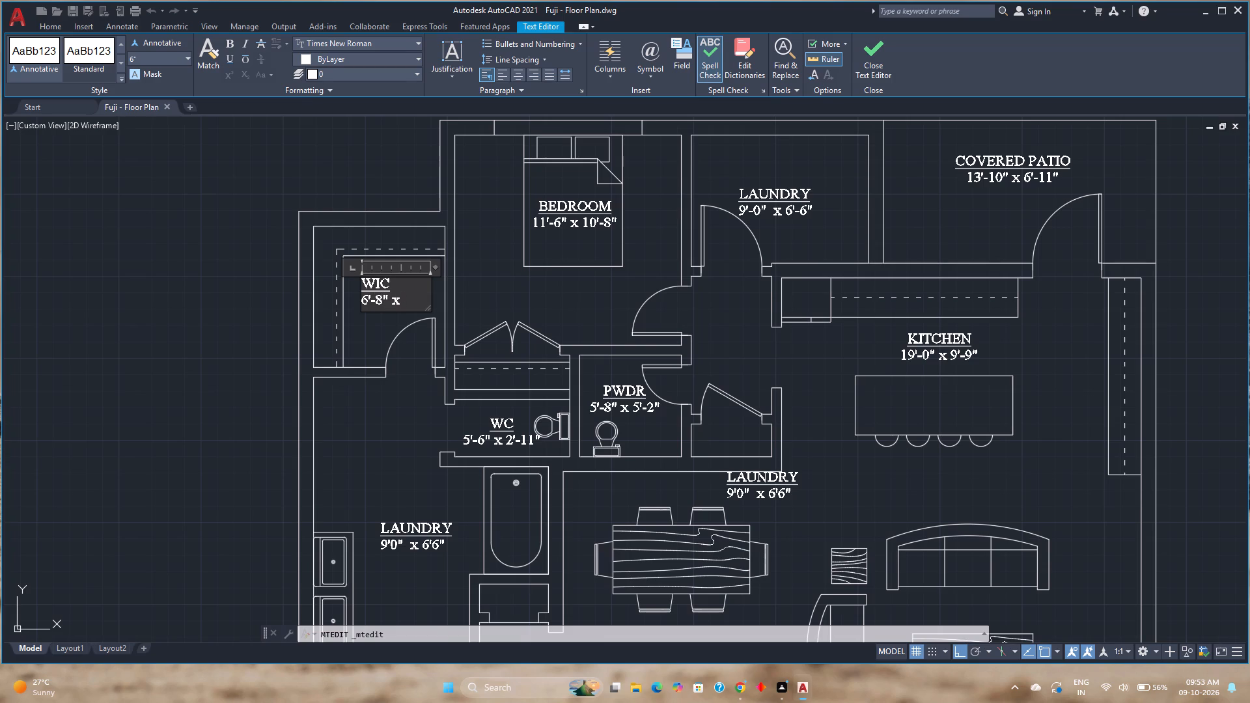
{"action": "type", "text": "7'"}
{"action": "type", "text": "-2\""}
Widen the WIC label's text frame so the dimensions fit on one line, centre both lines and finish editing.
{"action": "left_click_drag", "start_coordinate": [432, 267], "coordinate": [443, 268]}
{"action": "key", "text": "ctrl+a"}
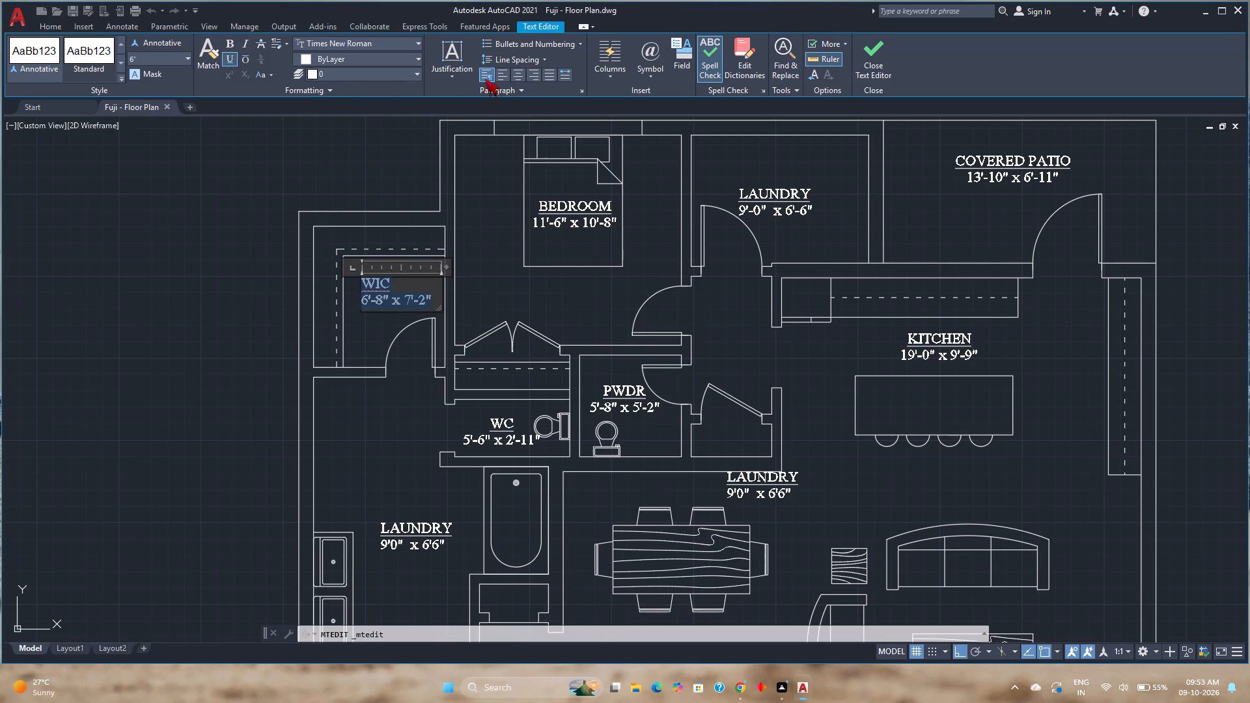
{"action": "left_click", "coordinate": [515, 76]}
{"action": "left_click", "coordinate": [878, 70]}
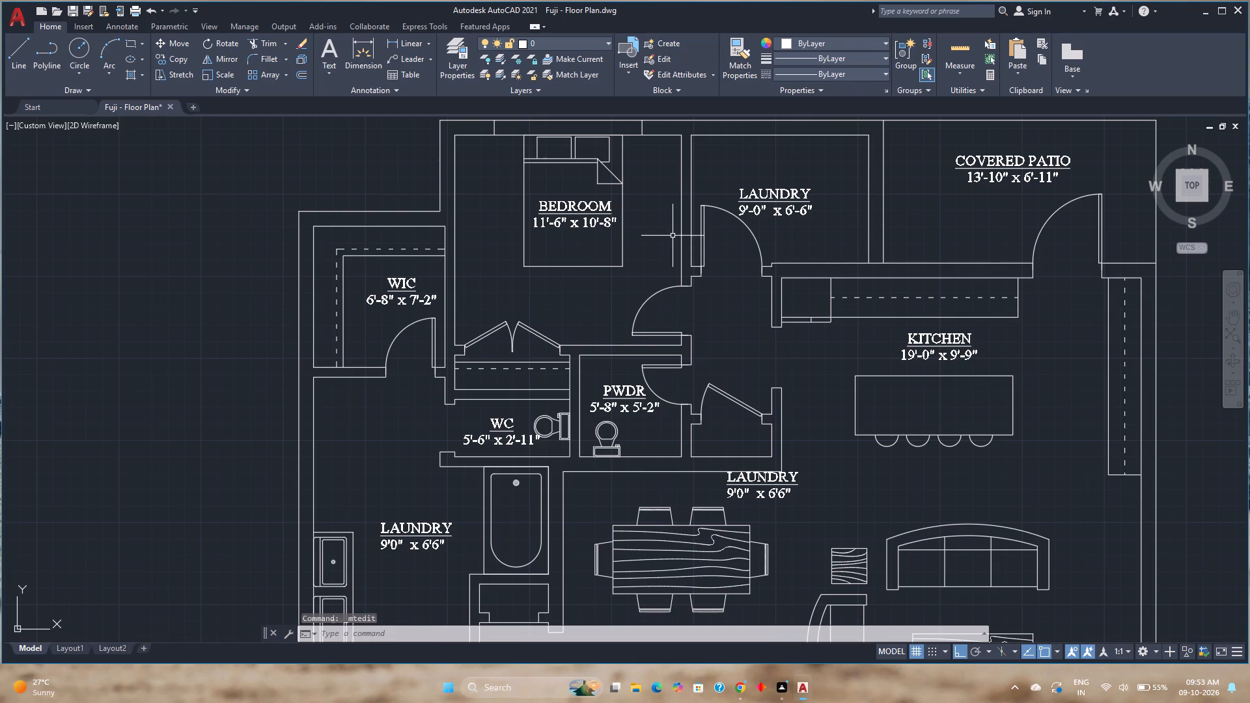
Save the floor plan drawing.
{"action": "key", "text": "ctrl+s"}
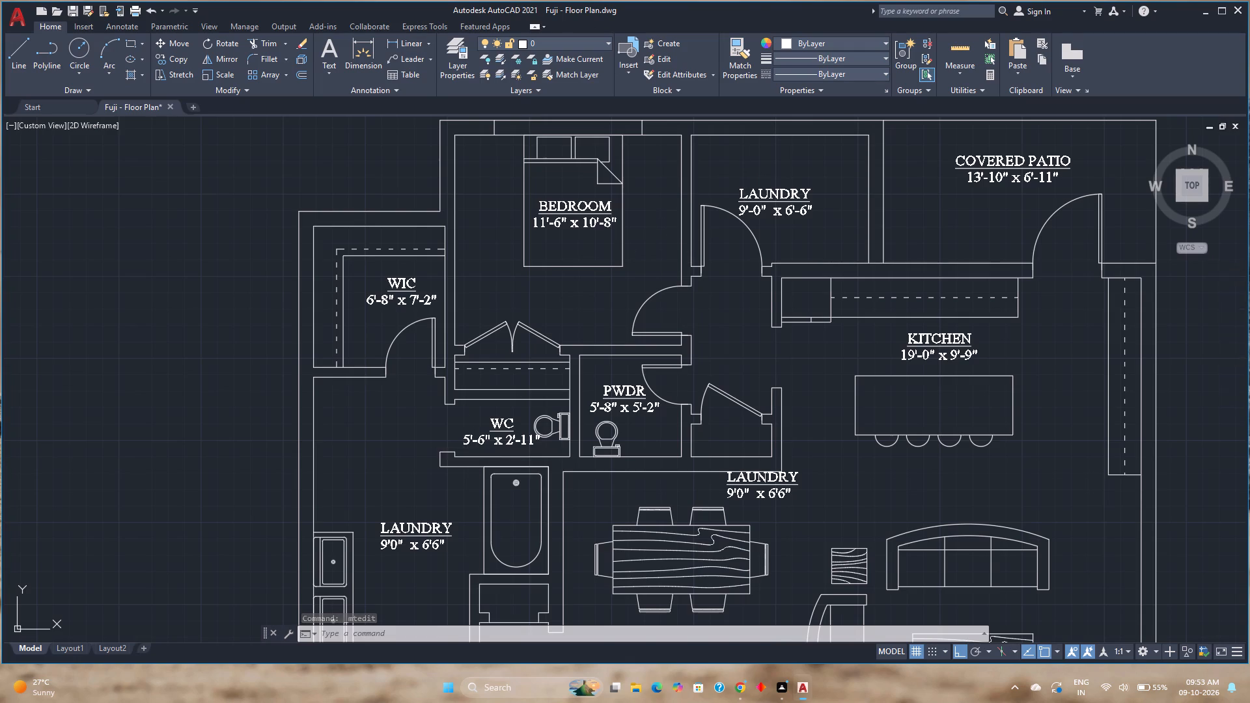
Rename the LAUNDRY label in the bathroom between the double sinks and the bathtub as ENSUITE.
{"action": "double_click", "coordinate": [400, 533]}
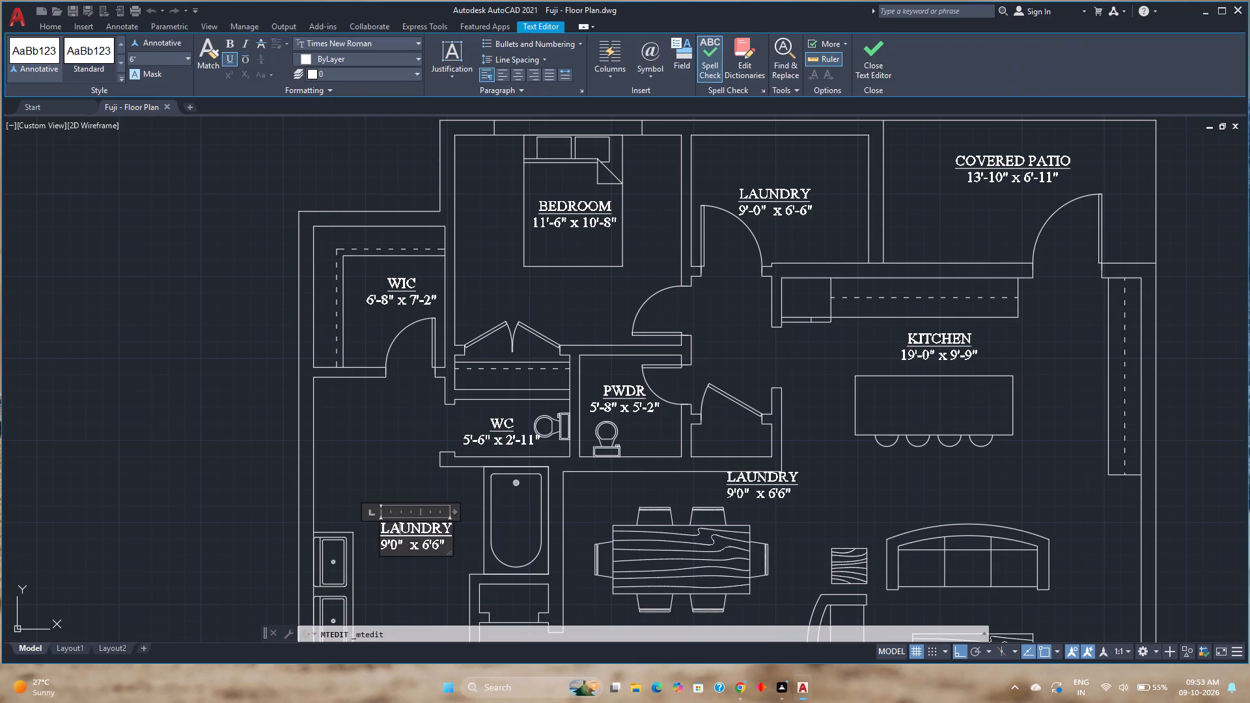
{"action": "left_click", "coordinate": [450, 529]}
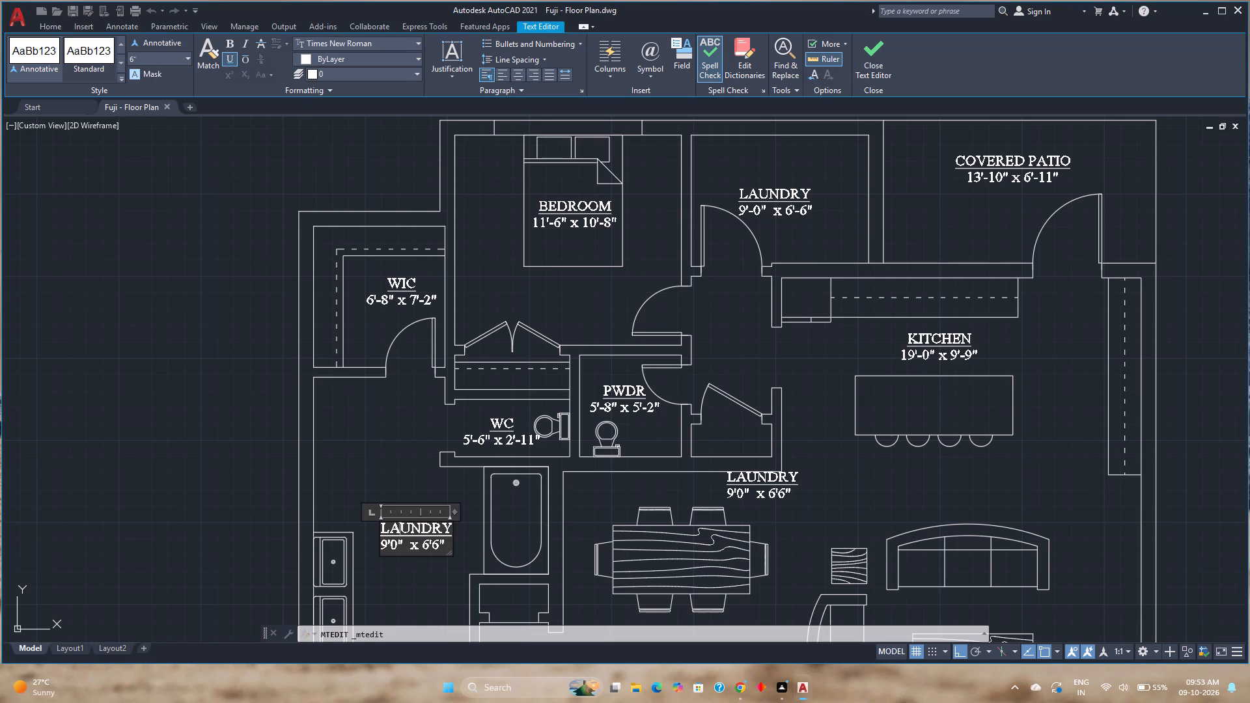
{"action": "left_click", "coordinate": [448, 530]}
{"action": "key", "text": "BackSpace"}
{"action": "key", "text": "BackSpace"}
{"action": "key", "text": "BackSpace"}
{"action": "key", "text": "BackSpace"}
{"action": "key", "text": "BackSpace"}
{"action": "key", "text": "BackSpace"}
{"action": "key", "text": "BackSpace"}
{"action": "type", "text": "ENSUITE"}
{"action": "key", "text": "space"}
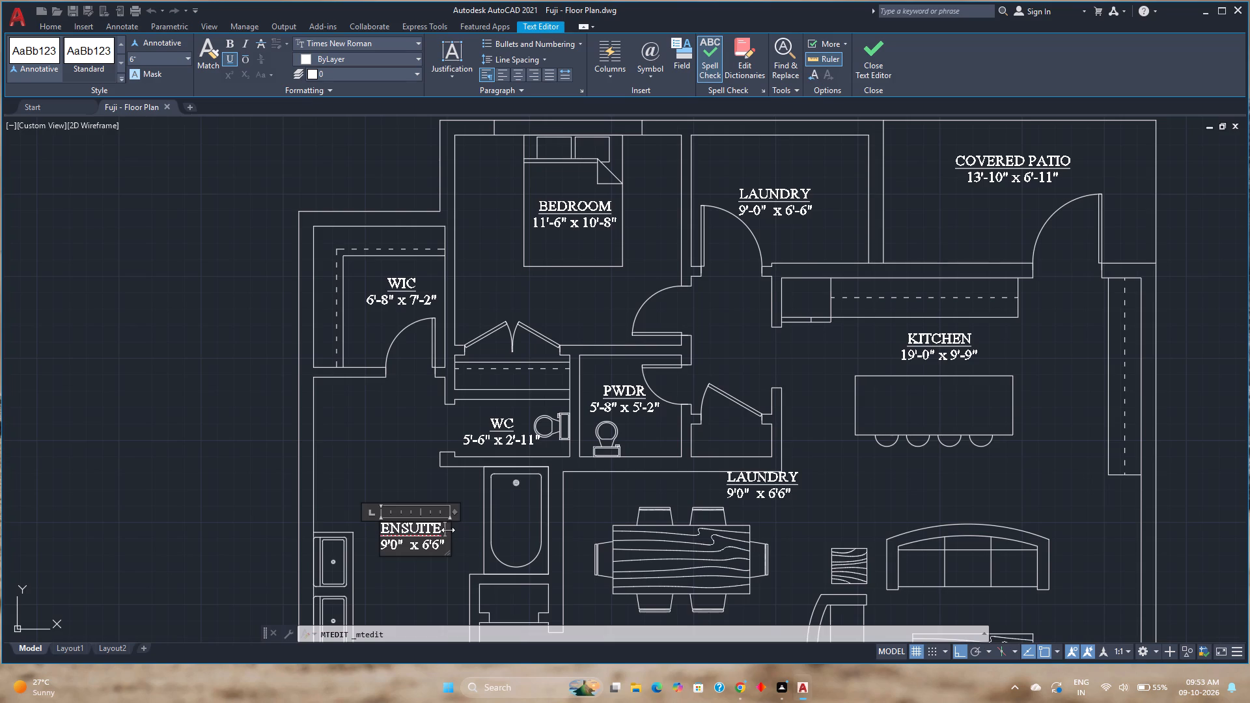
{"action": "key", "text": "BackSpace"}
Replace the dimensions in the ENSUITE label with 7'-6" x 12'-9".
{"action": "key", "text": "Down"}
{"action": "key", "text": "Right"}
{"action": "key", "text": "BackSpace"}
{"action": "key", "text": "BackSpace"}
{"action": "key", "text": "BackSpace"}
{"action": "key", "text": "BackSpace"}
{"action": "key", "text": "BackSpace"}
{"action": "key", "text": "BackSpace"}
{"action": "key", "text": "BackSpace"}
{"action": "key", "text": "BackSpace"}
{"action": "key", "text": "BackSpace"}
{"action": "key", "text": "BackSpace"}
{"action": "key", "text": "BackSpace"}
{"action": "key", "text": "BackSpace"}
{"action": "type", "text": "7'6\""}
{"action": "key", "text": "Left"}
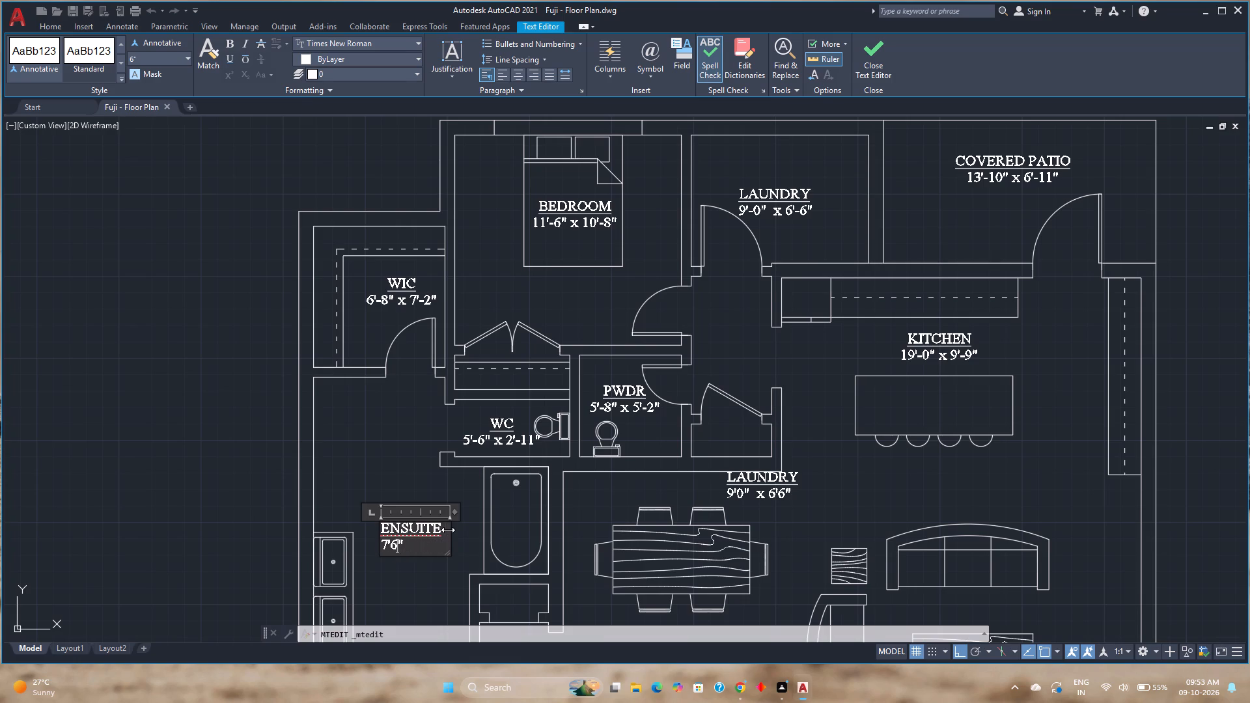
{"action": "key", "text": "Left"}
{"action": "key", "text": "Left"}
{"action": "key", "text": "Right"}
{"action": "key", "text": "minus"}
{"action": "key", "text": "Right"}
{"action": "key", "text": "Right"}
{"action": "key", "text": "space"}
{"action": "key", "text": "ctrl+x"}
{"action": "key", "text": "ctrl+space"}
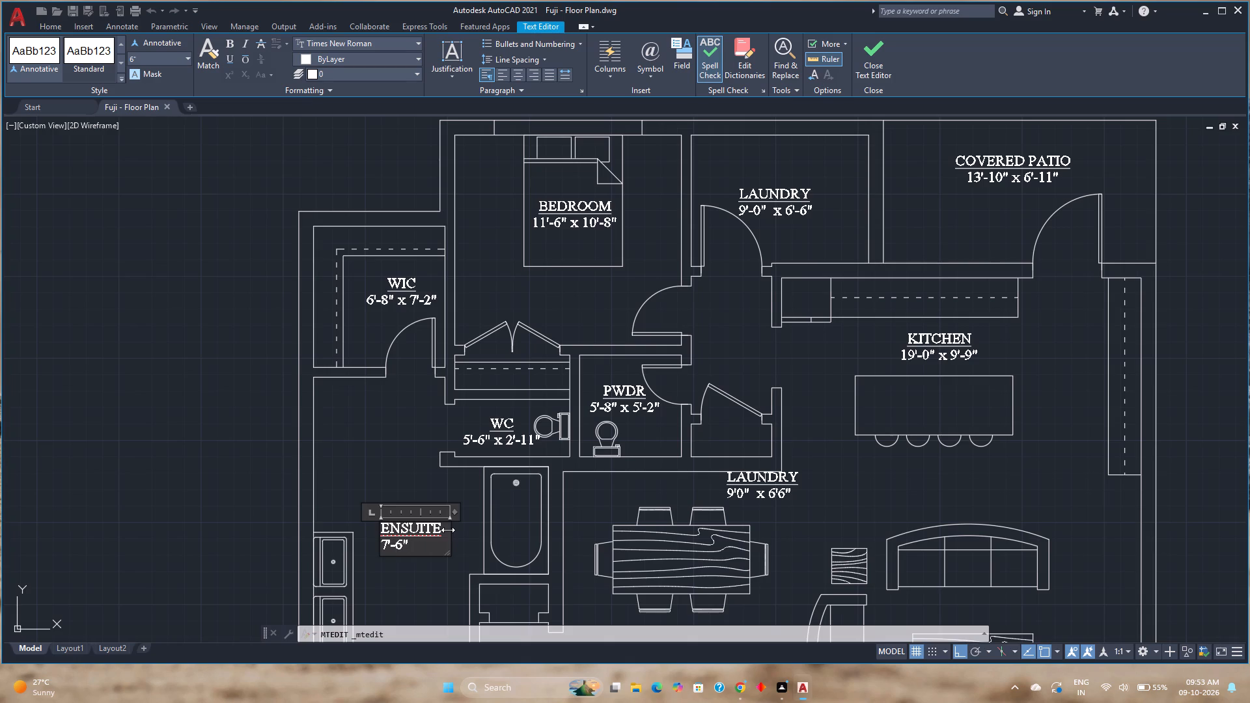
{"action": "key", "text": "shift+x"}
{"action": "key", "text": "space"}
{"action": "type", "text": "12'9"}
{"action": "key", "text": "BackSpace"}
{"action": "type", "text": "-9\""}
Widen the ENSUITE label's text frame so the dimensions fit on one line, centre both lines and finish editing.
{"action": "left_click_drag", "start_coordinate": [453, 512], "coordinate": [462, 512]}
{"action": "key", "text": "ctrl+a"}
{"action": "key", "text": "ctrl+e"}
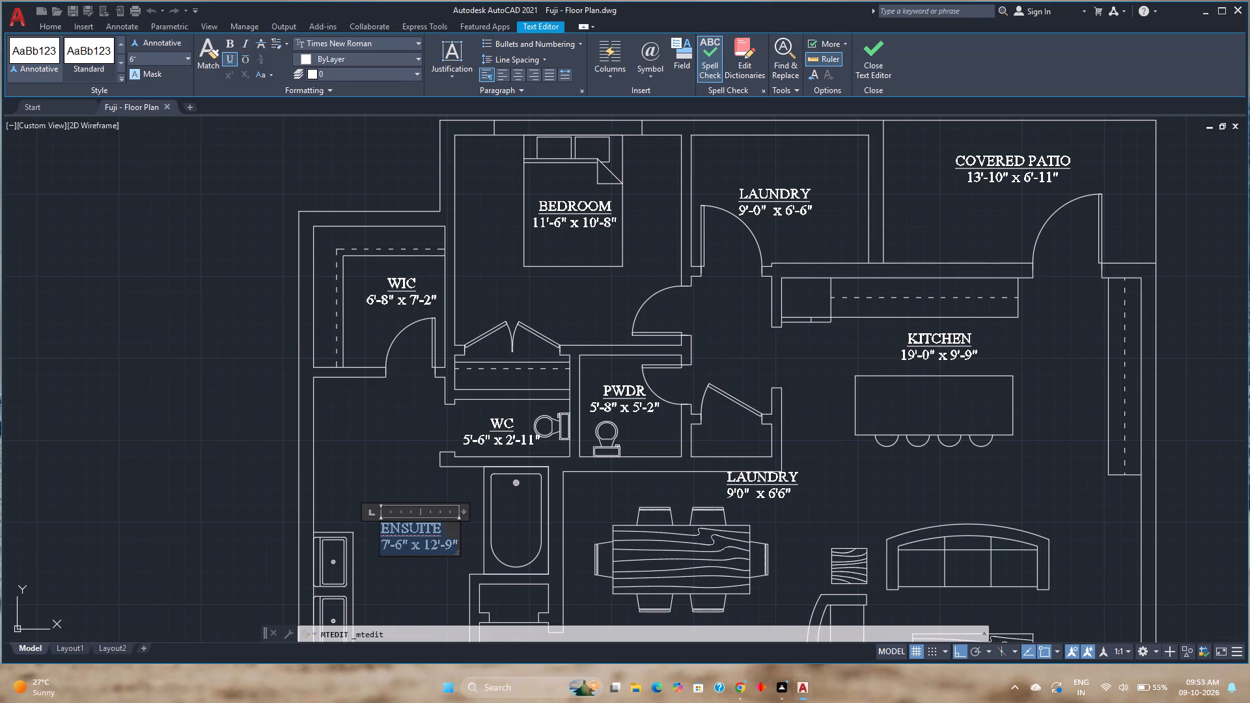
{"action": "key", "text": "ctrl+e"}
{"action": "left_click", "coordinate": [519, 73], "text": "ctrl"}
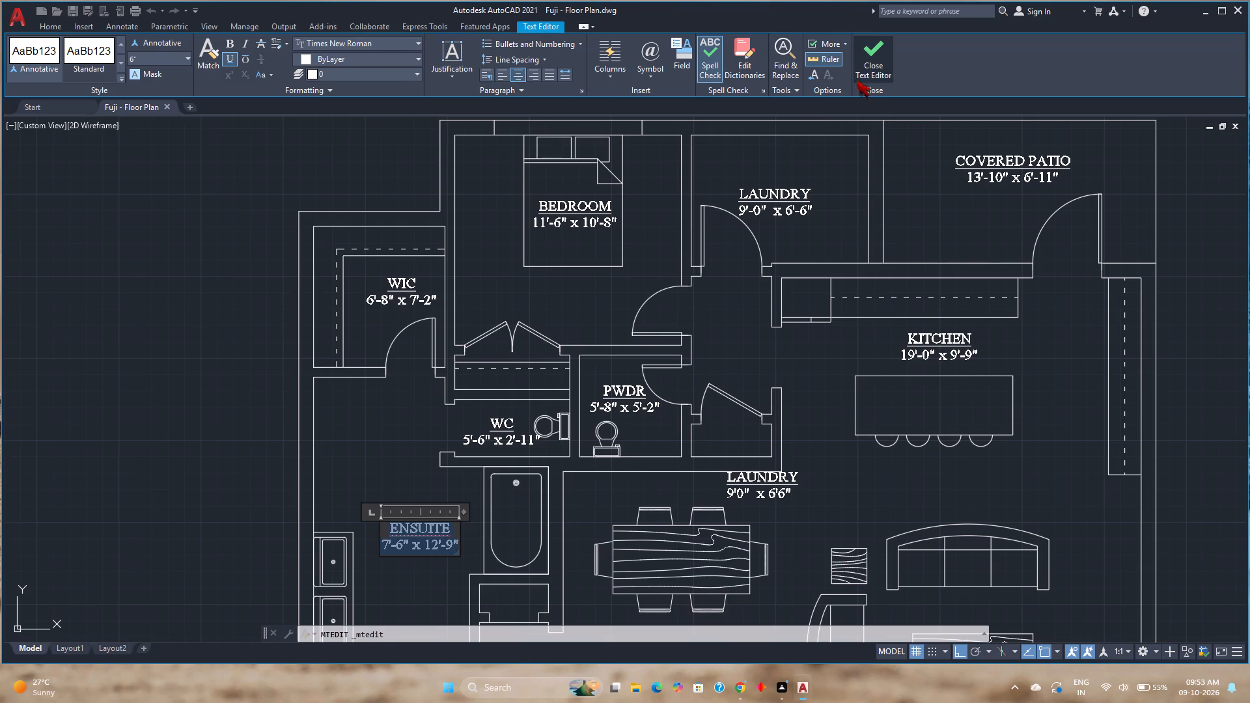
{"action": "left_click", "coordinate": [860, 77]}
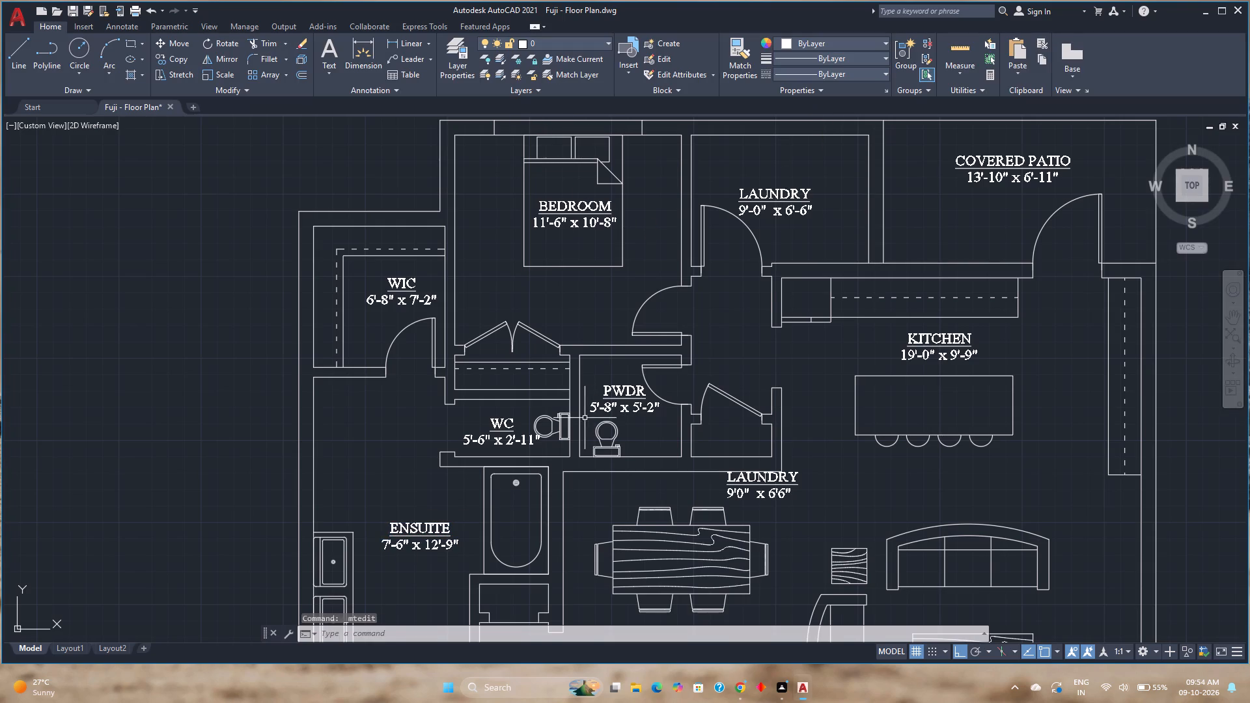
Rename the LAUNDRY label above the dining table as DINING.
{"action": "scroll", "coordinate": [602, 479], "scroll_direction": "down", "scroll_amount": 1}
{"action": "middle_click_drag", "start_coordinate": [602, 479], "coordinate": [548, 339]}
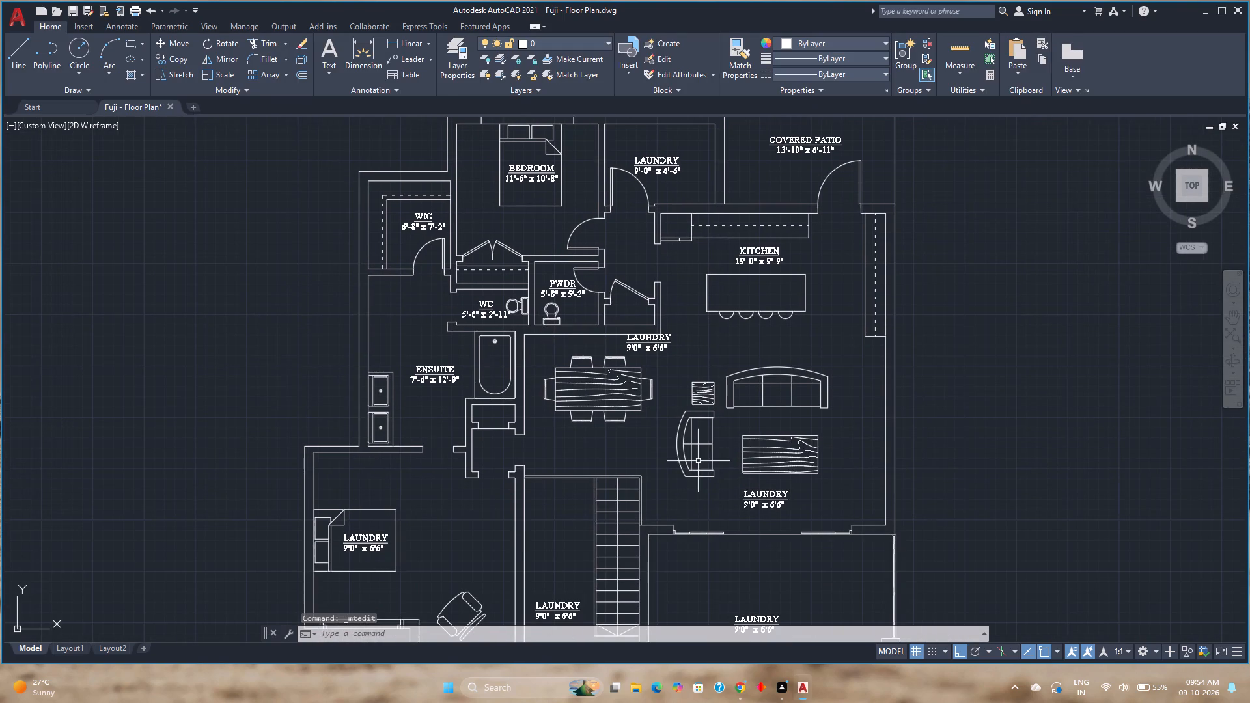
{"action": "double_click", "coordinate": [659, 343]}
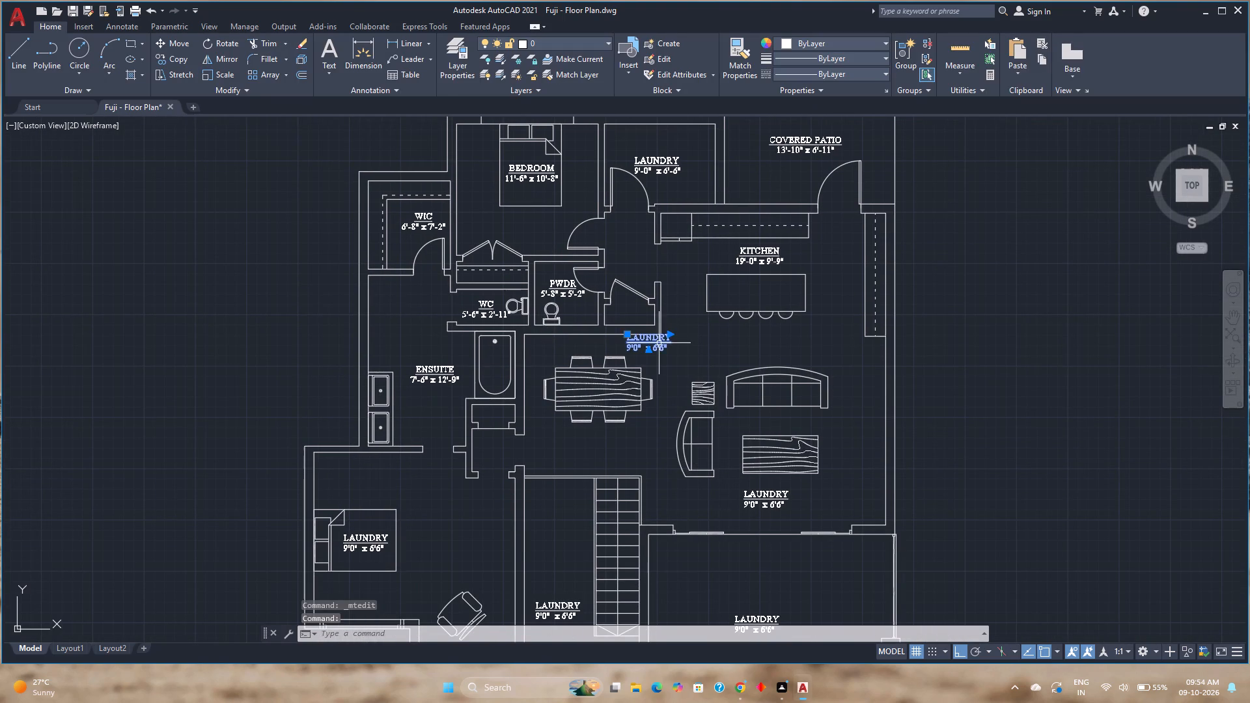
{"action": "left_click", "coordinate": [669, 337]}
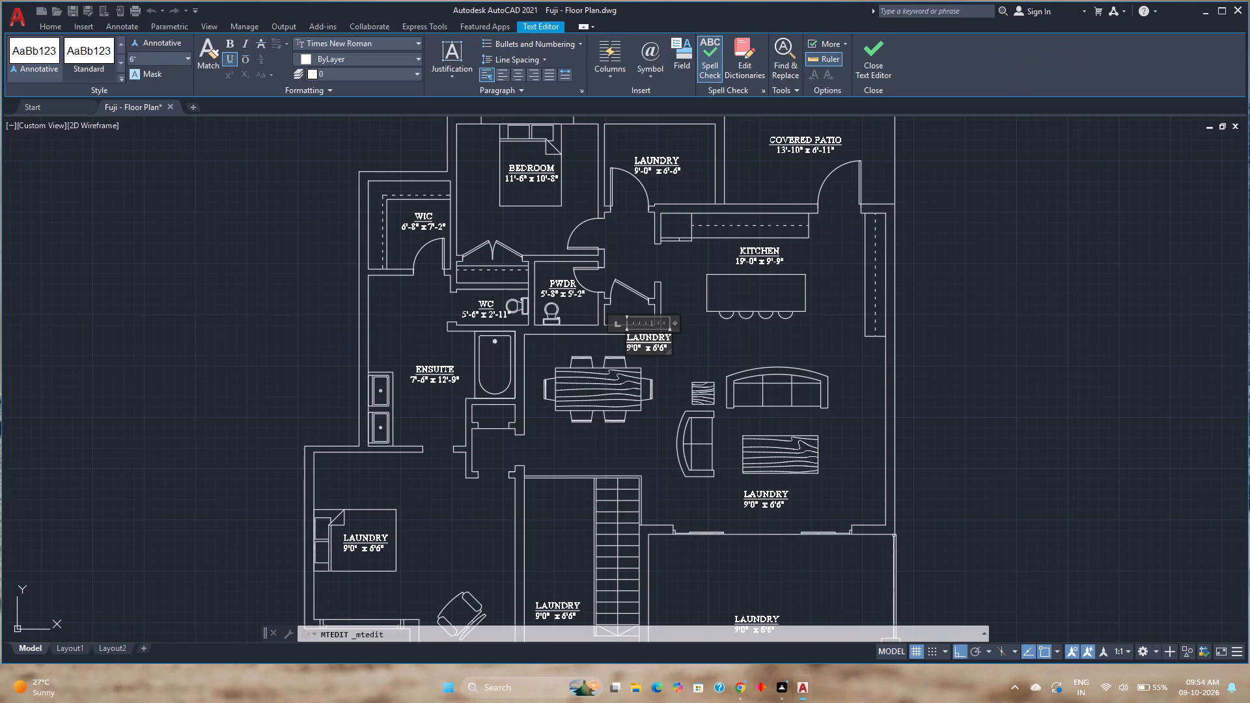
{"action": "key", "text": "BackSpace"}
{"action": "key", "text": "BackSpace"}
{"action": "key", "text": "BackSpace"}
{"action": "key", "text": "BackSpace"}
{"action": "key", "text": "BackSpace"}
{"action": "key", "text": "BackSpace"}
{"action": "key", "text": "BackSpace"}
{"action": "type", "text": "DININ"}
{"action": "key", "text": "g"}
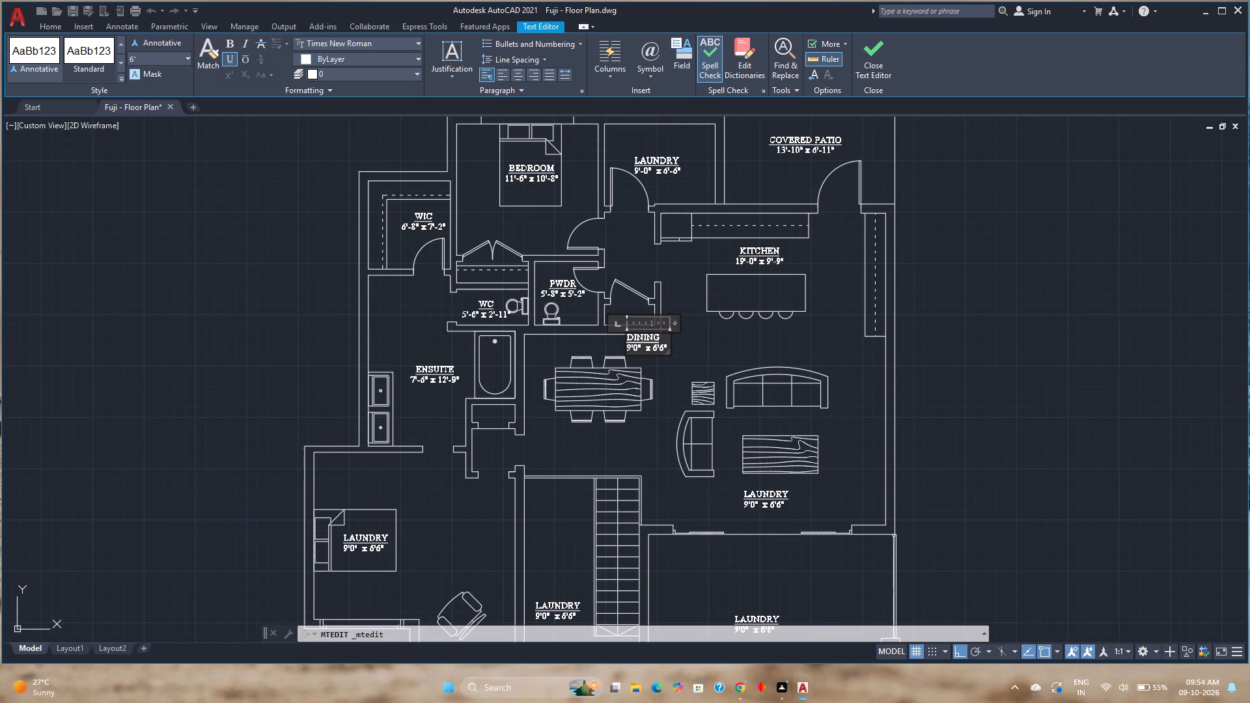
Replace the dimensions in the DINING label with 10'-7" x 11'-2".
{"action": "scroll", "coordinate": [666, 359], "scroll_direction": "up", "scroll_amount": 5}
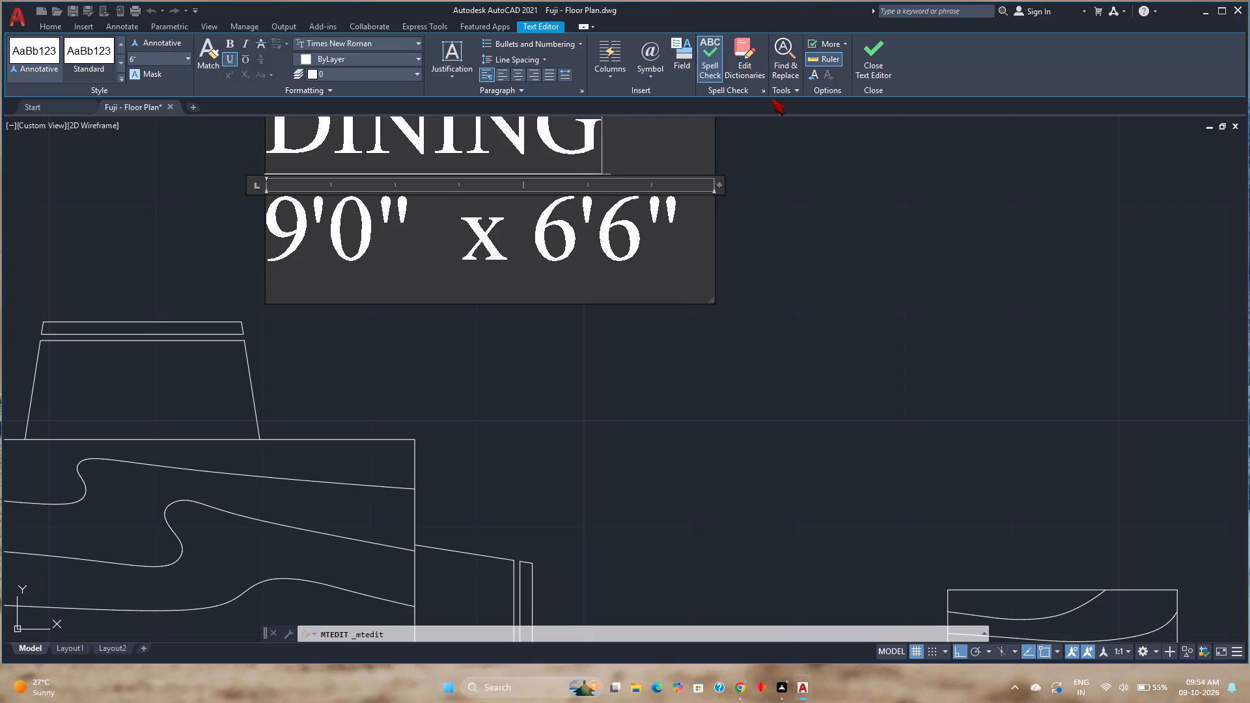
{"action": "left_click", "coordinate": [685, 251]}
{"action": "key", "text": "BackSpace"}
{"action": "key", "text": "BackSpace"}
{"action": "key", "text": "BackSpace"}
{"action": "key", "text": "BackSpace"}
{"action": "key", "text": "BackSpace"}
{"action": "key", "text": "BackSpace"}
{"action": "key", "text": "BackSpace"}
{"action": "key", "text": "BackSpace"}
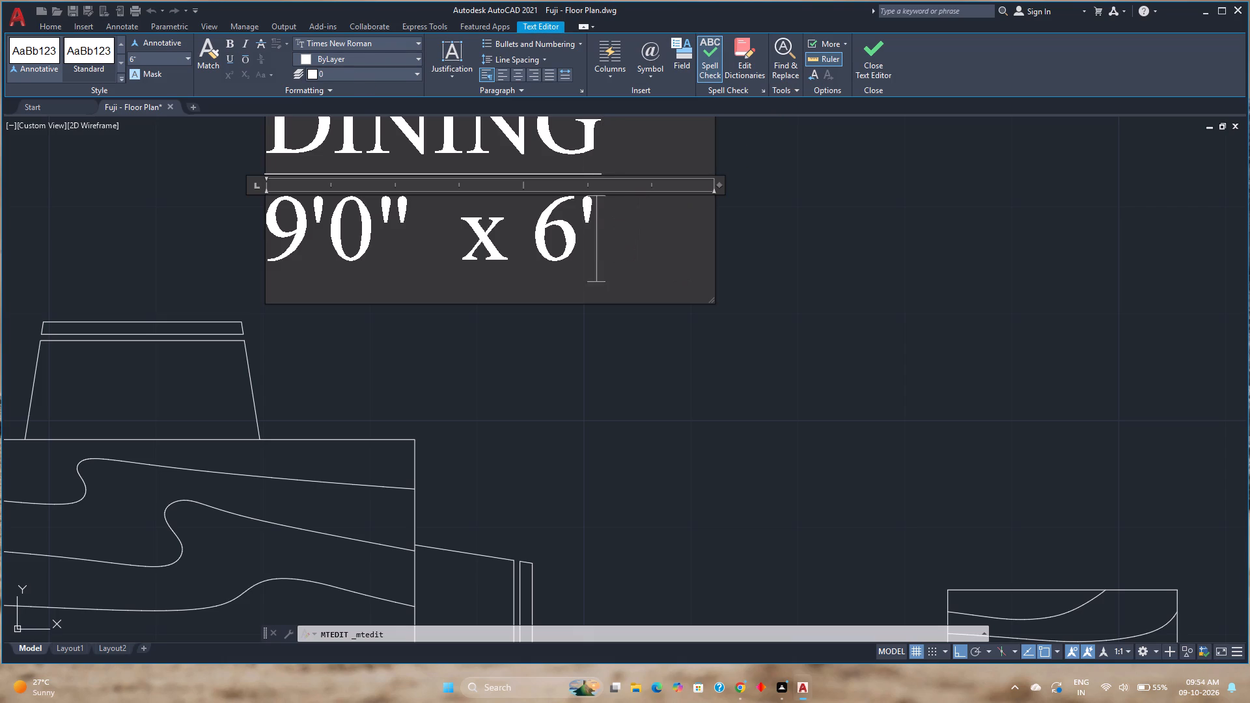
{"action": "key", "text": "BackSpace"}
{"action": "key", "text": "BackSpace"}
{"action": "key", "text": "BackSpace"}
{"action": "key", "text": "BackSpace"}
{"action": "key", "text": "BackSpace"}
{"action": "key", "text": "BackSpace"}
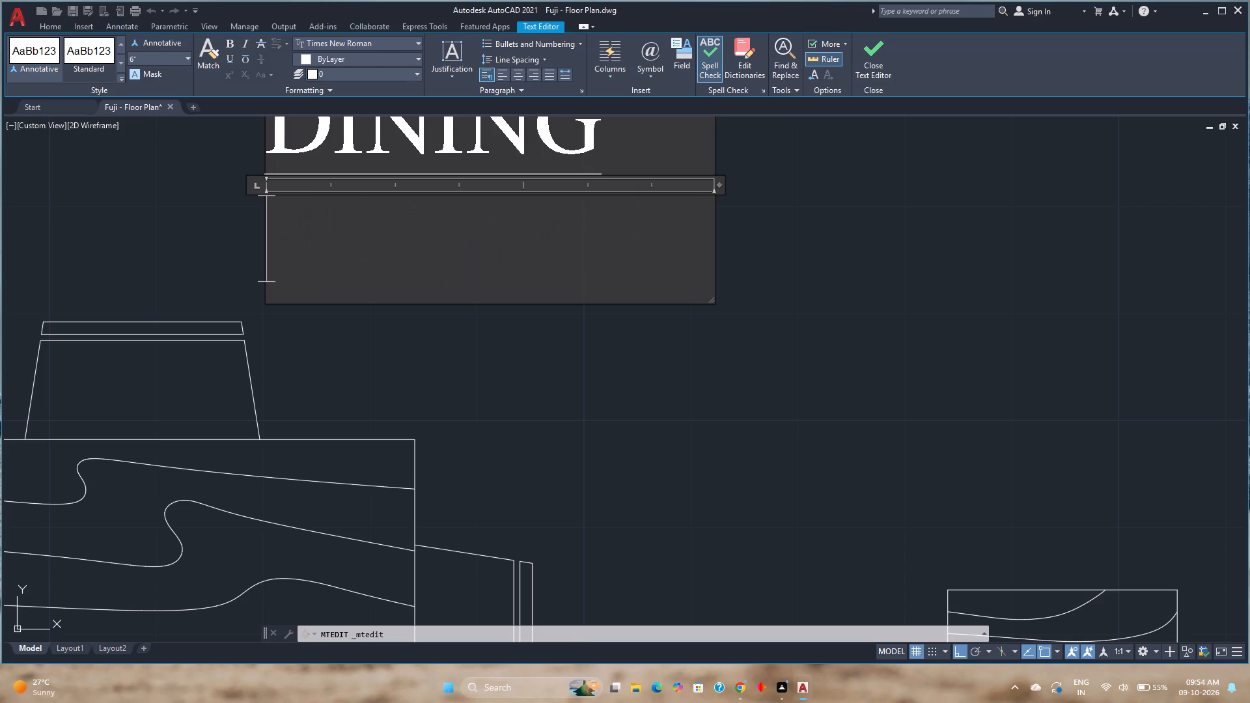
{"action": "type", "text": "10"}
{"action": "type", "text": "'7\""}
{"action": "key", "text": "Left"}
{"action": "key", "text": "Left"}
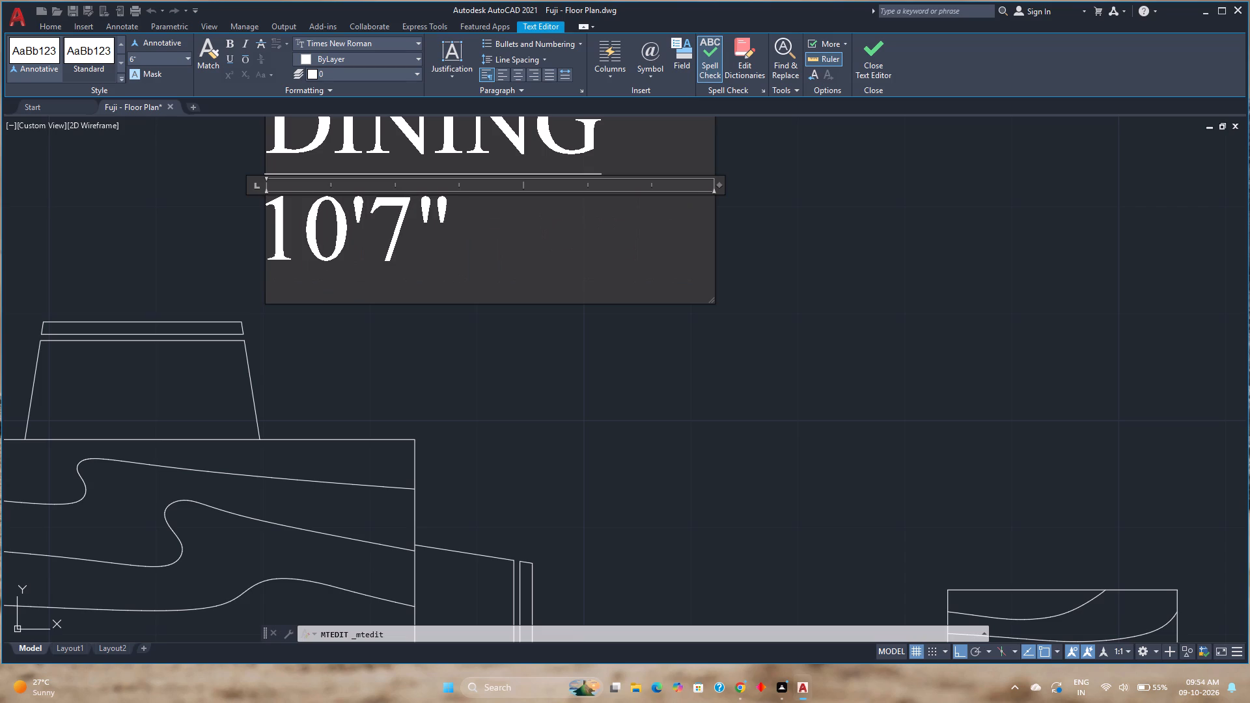
{"action": "key", "text": "minus"}
{"action": "key", "text": "Right"}
{"action": "key", "text": "Right"}
{"action": "key", "text": "Right"}
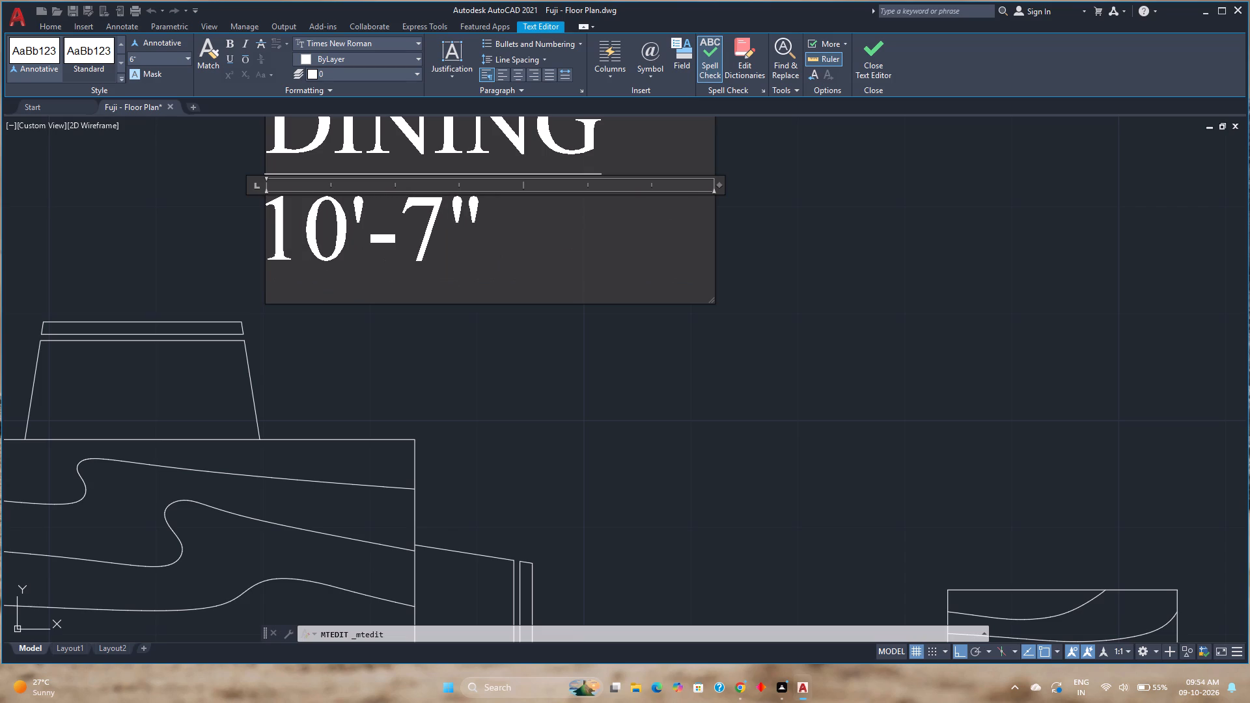
{"action": "key", "text": "space"}
{"action": "type", "text": "x"}
{"action": "key", "text": "space"}
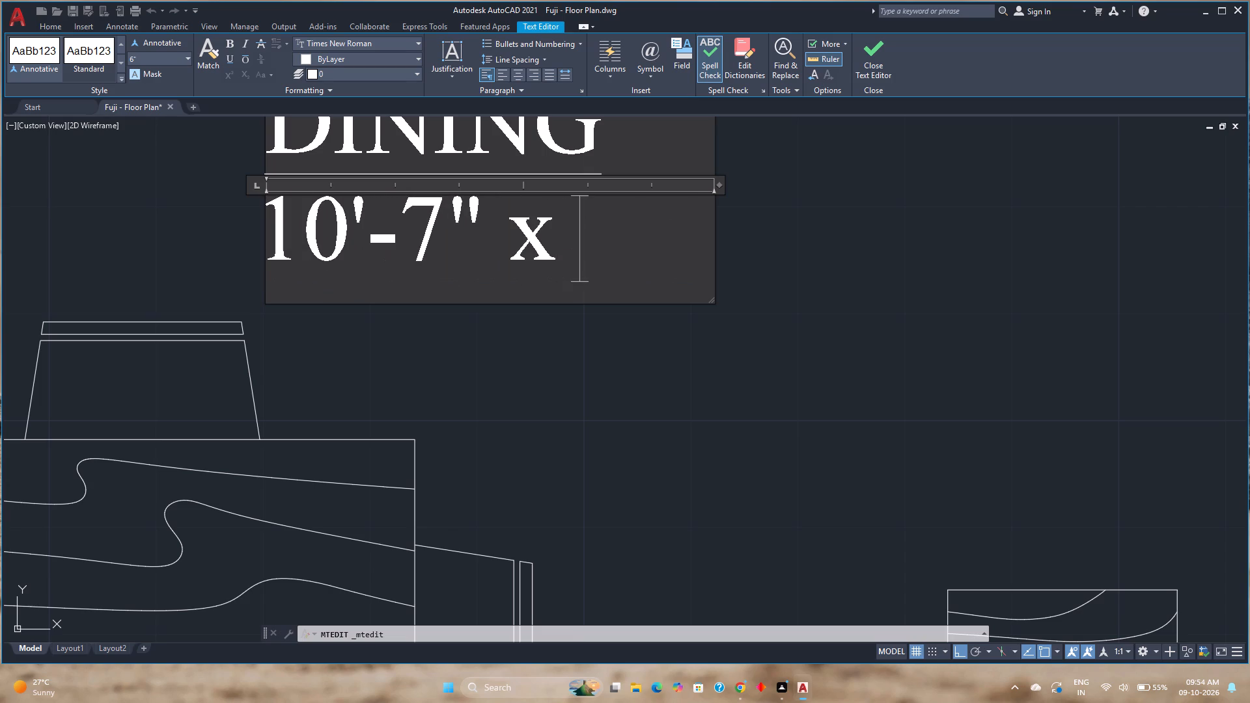
{"action": "type", "text": "11'"}
{"action": "type", "text": "-2\""}
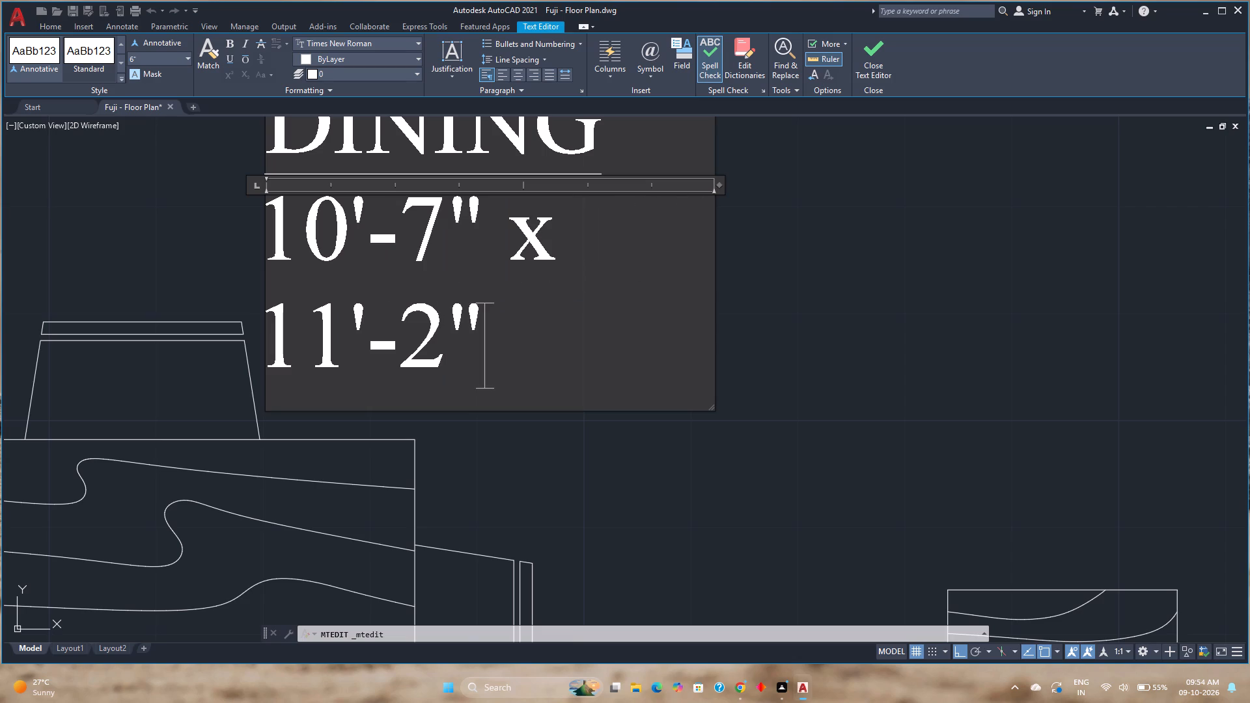
Widen the DINING label's text frame to about 4'-6" so the dimensions fit on one line, centre both lines and finish editing.
{"action": "left_click_drag", "start_coordinate": [721, 186], "coordinate": [850, 199]}
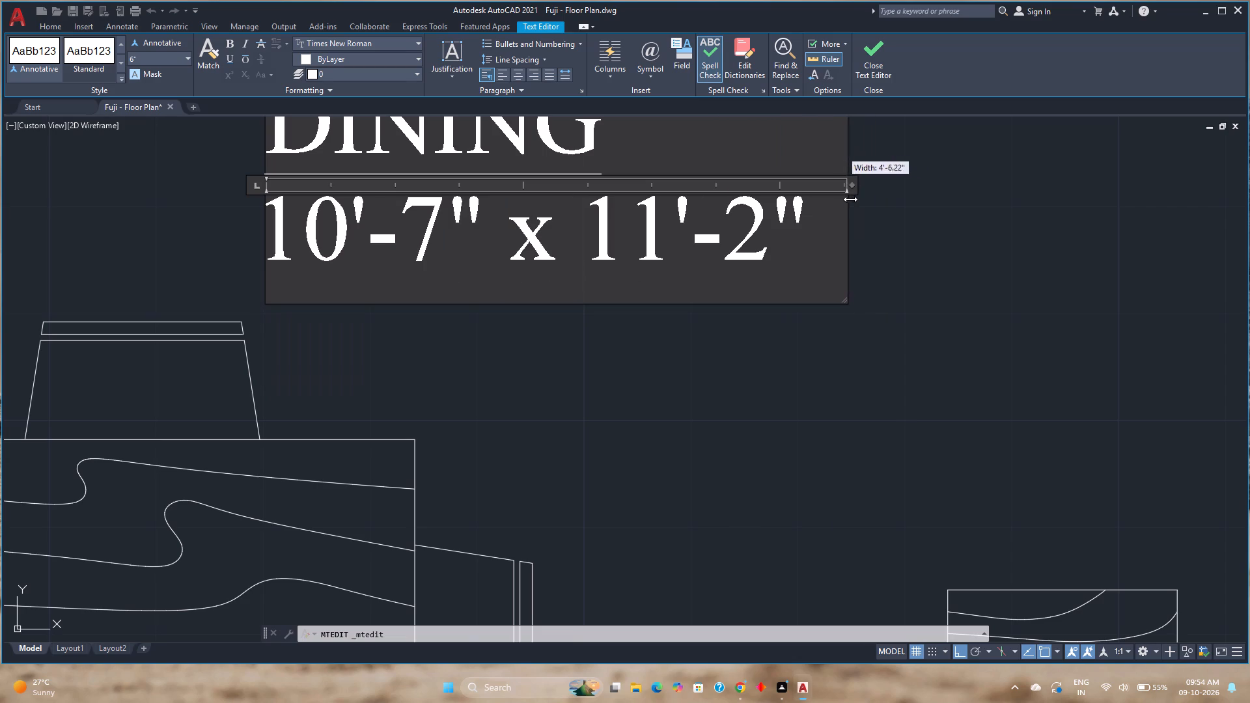
{"action": "left_click_drag", "start_coordinate": [850, 199], "coordinate": [850, 200]}
{"action": "key", "text": "ctrl+a"}
{"action": "key", "text": "ctrl+e"}
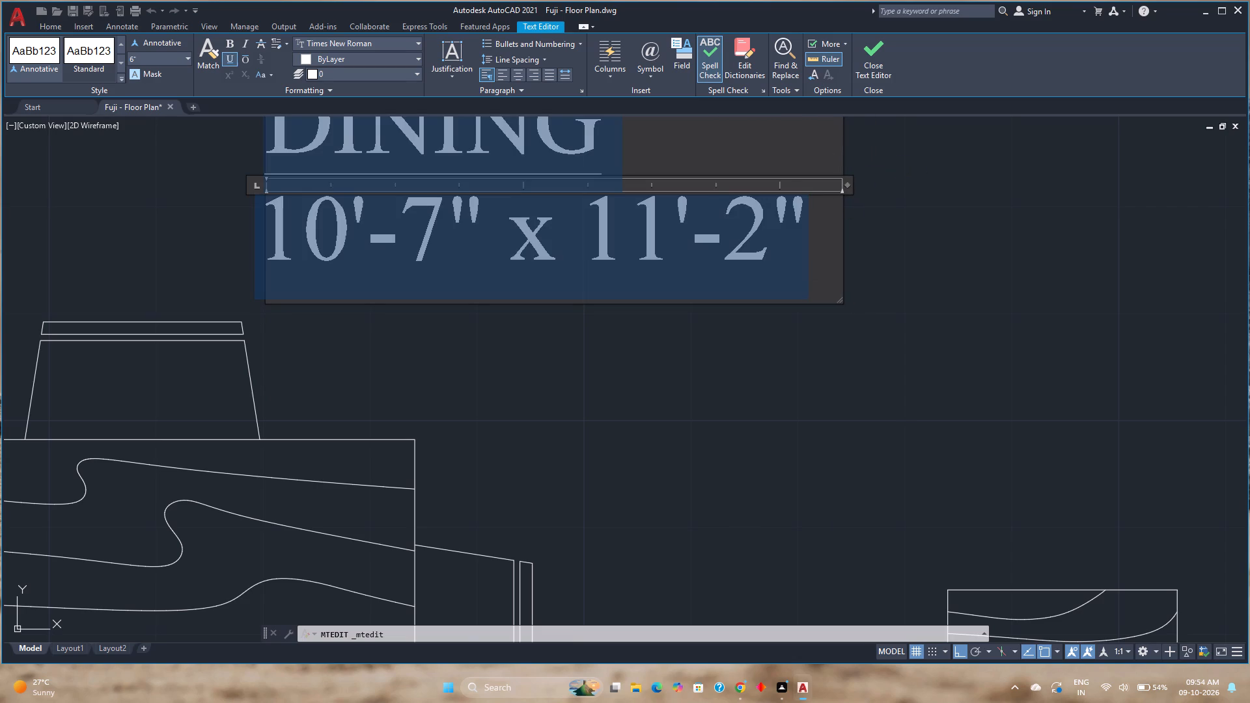
{"action": "left_click", "coordinate": [515, 77]}
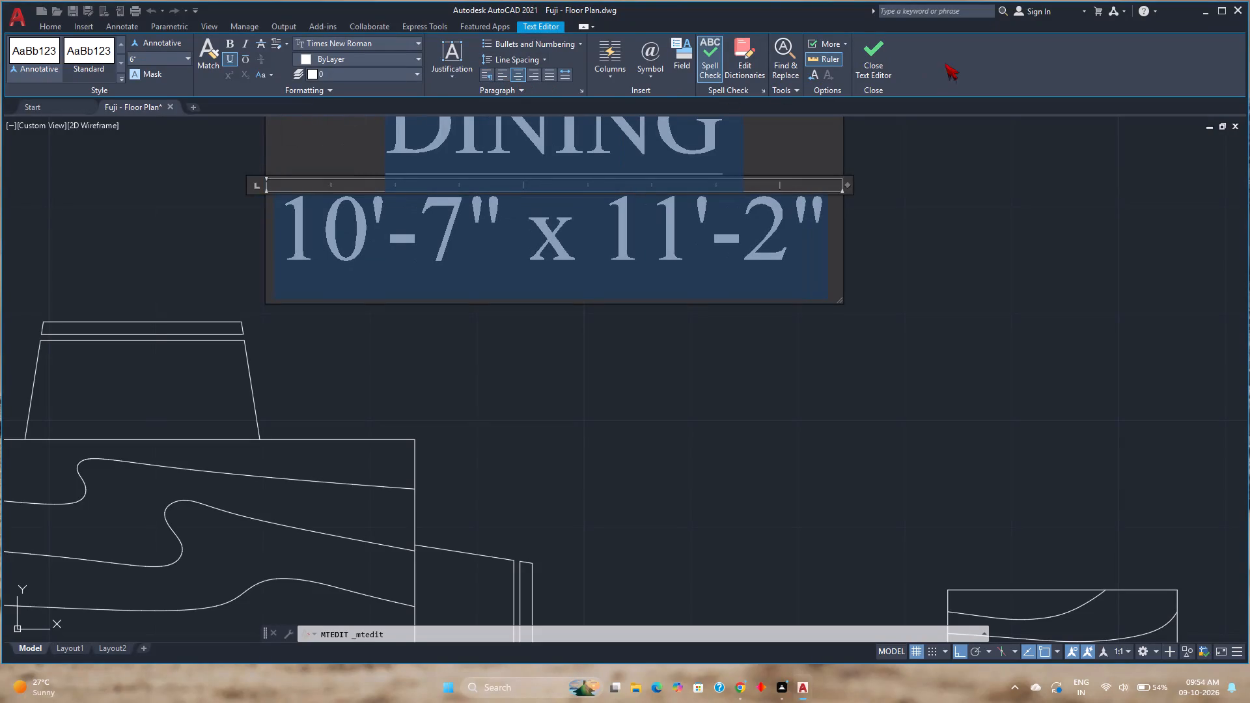
{"action": "left_click", "coordinate": [867, 46]}
Turn Ortho off and move the DINING label directly above the dining table, between its upper chairs and the wall.
{"action": "scroll", "coordinate": [693, 266], "scroll_direction": "down", "scroll_amount": 2}
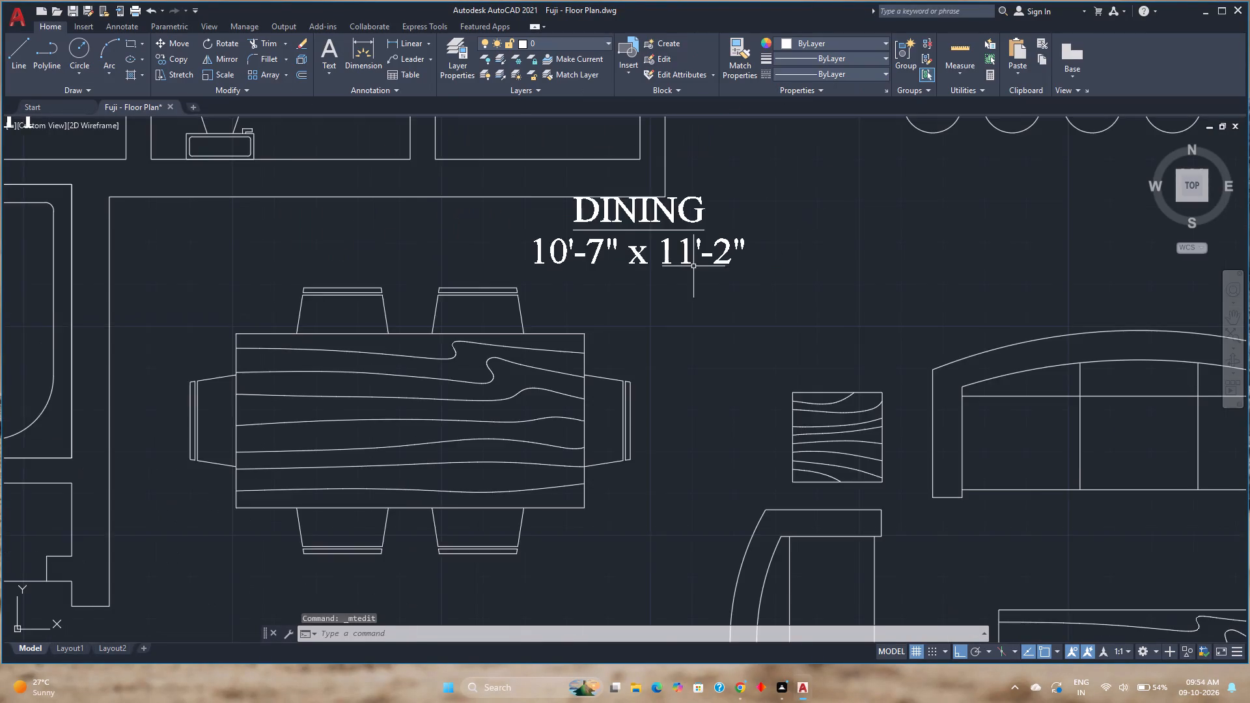
{"action": "scroll", "coordinate": [694, 266], "scroll_direction": "down", "scroll_amount": 1}
{"action": "left_click", "coordinate": [670, 244]}
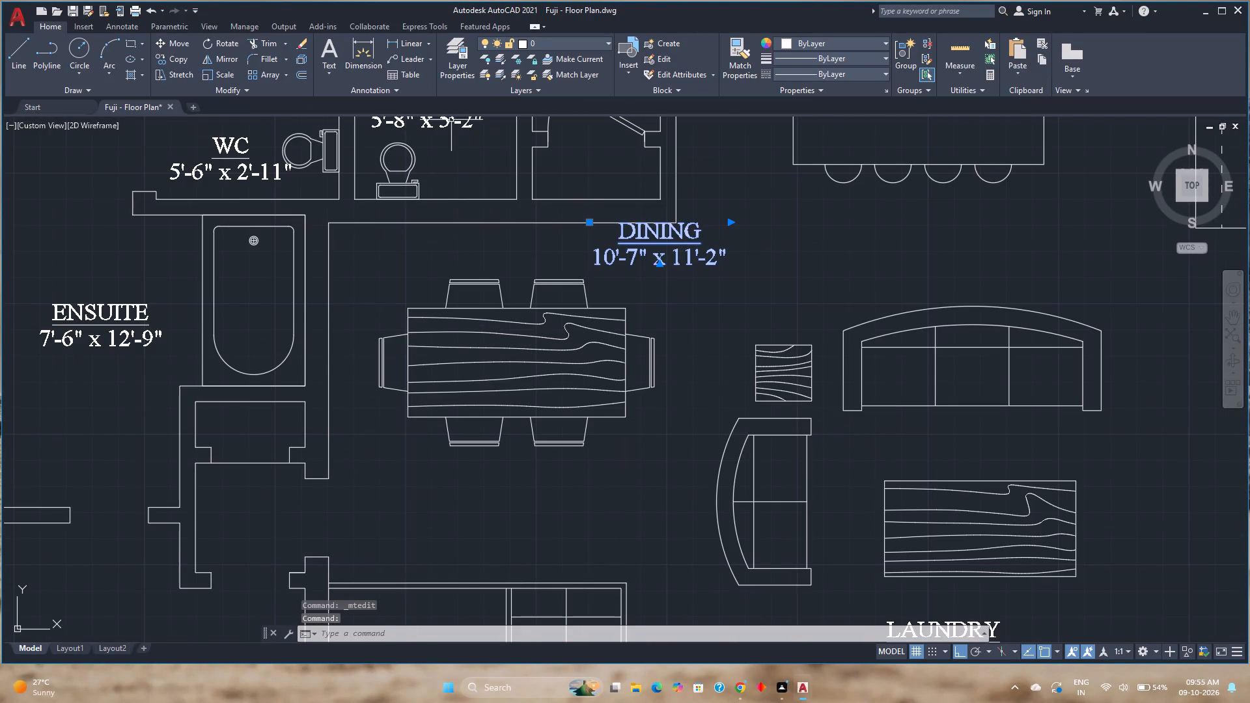
{"action": "left_click", "coordinate": [589, 223]}
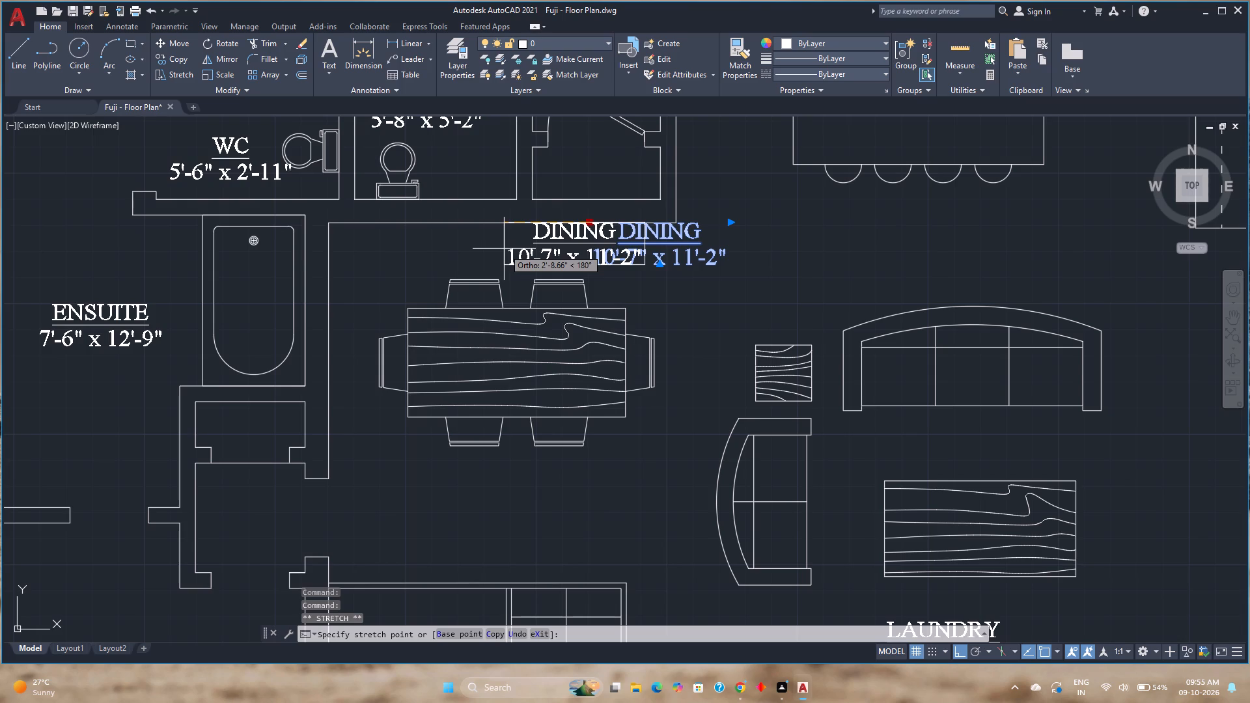
{"action": "key", "text": "F8"}
{"action": "scroll", "coordinate": [497, 239], "scroll_direction": "up", "scroll_amount": 1}
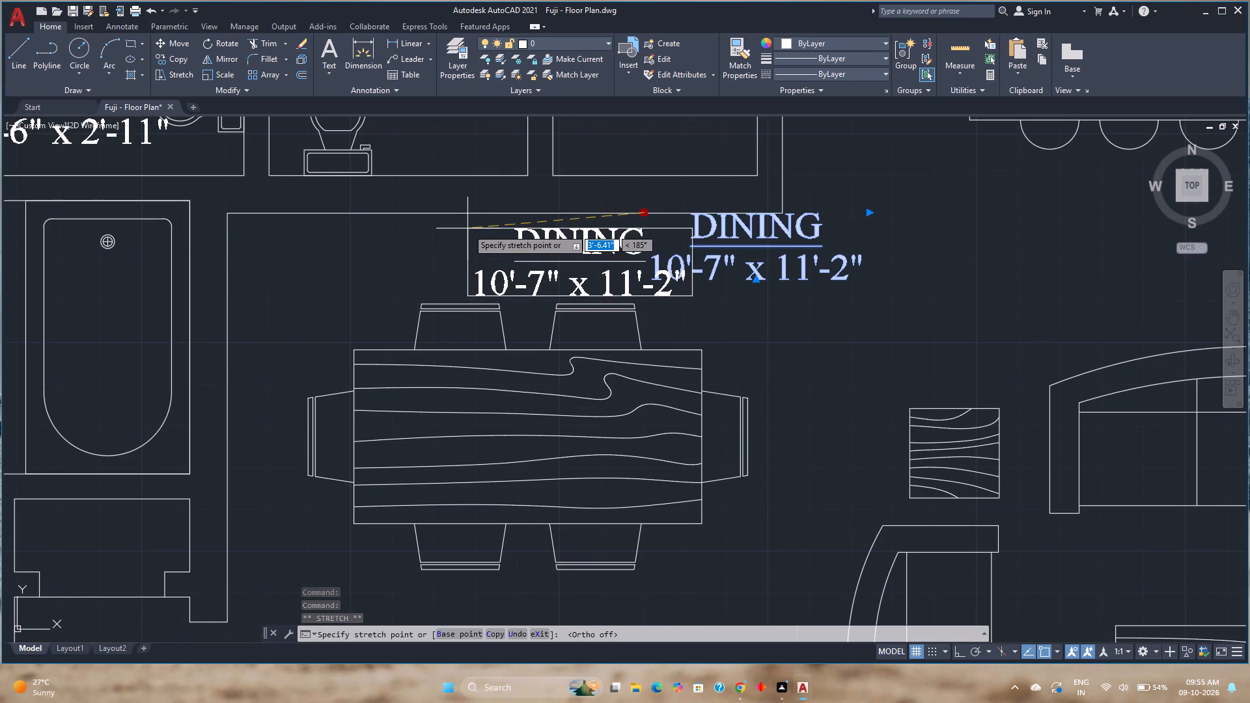
{"action": "left_click", "coordinate": [441, 228]}
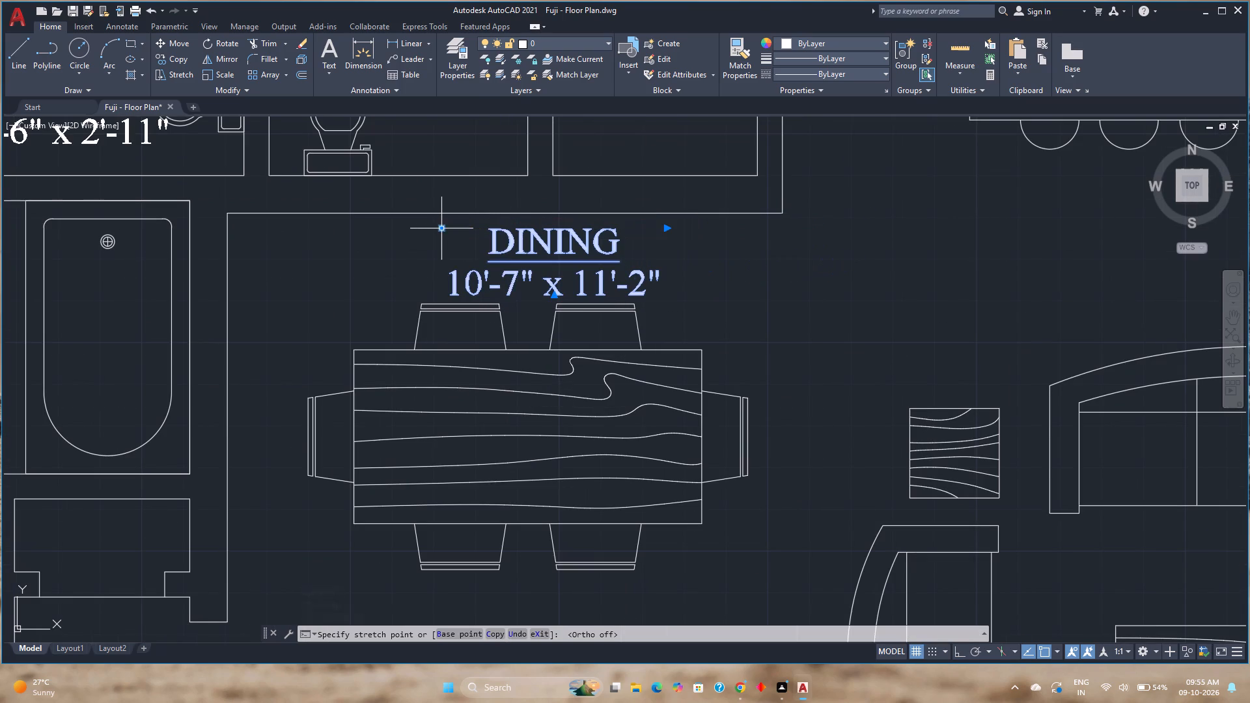
{"action": "key", "text": "Escape"}
{"action": "scroll", "coordinate": [498, 255], "scroll_direction": "down", "scroll_amount": 2}
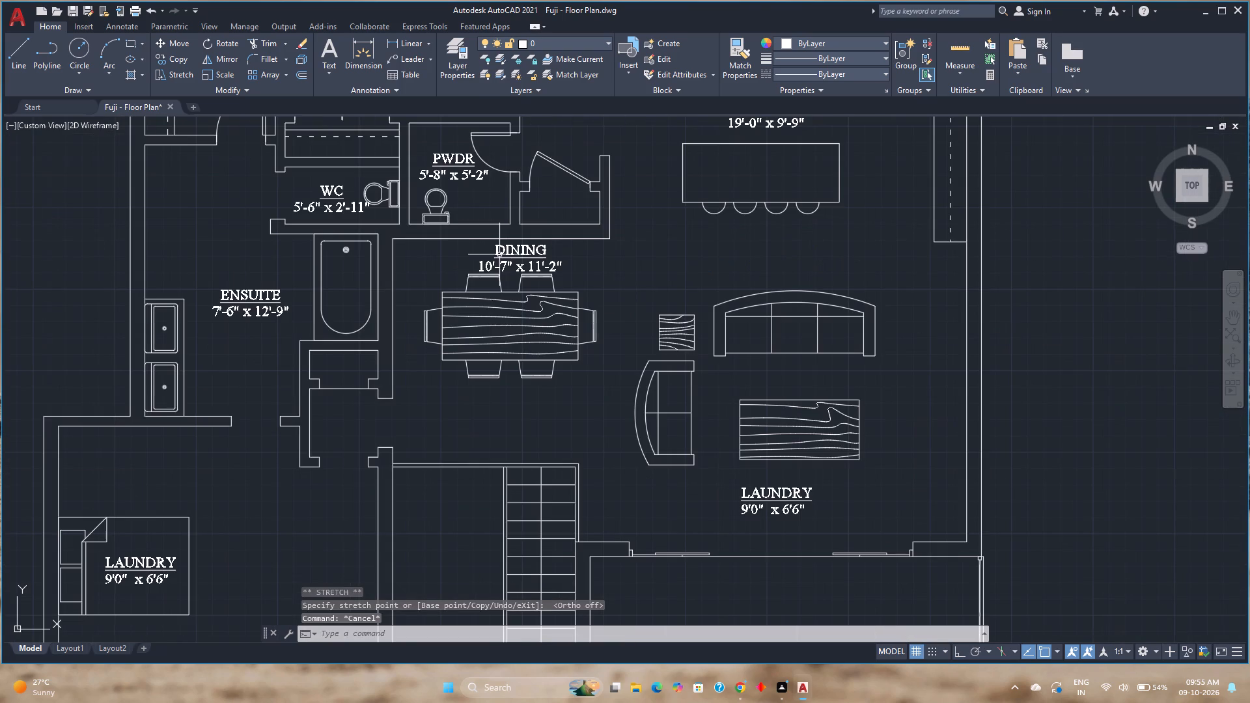
Save the drawing.
{"action": "key", "text": "ctrl+s"}
{"action": "scroll", "coordinate": [505, 253], "scroll_direction": "down", "scroll_amount": 1}
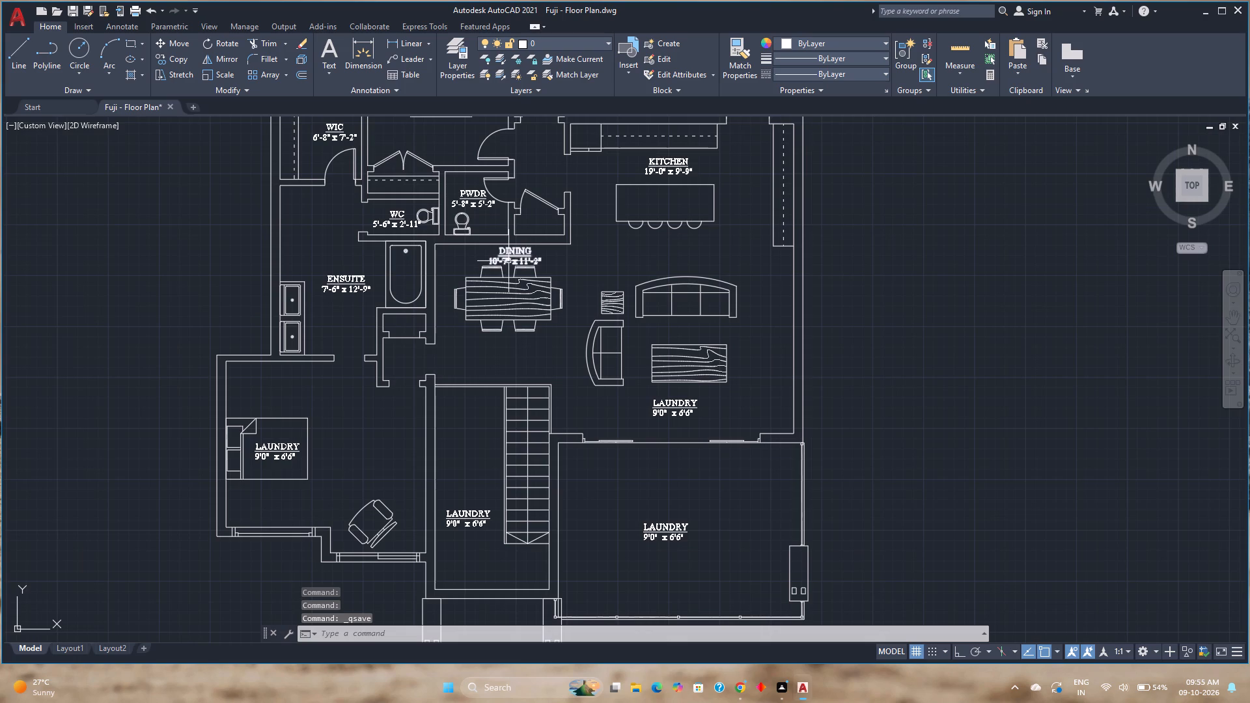
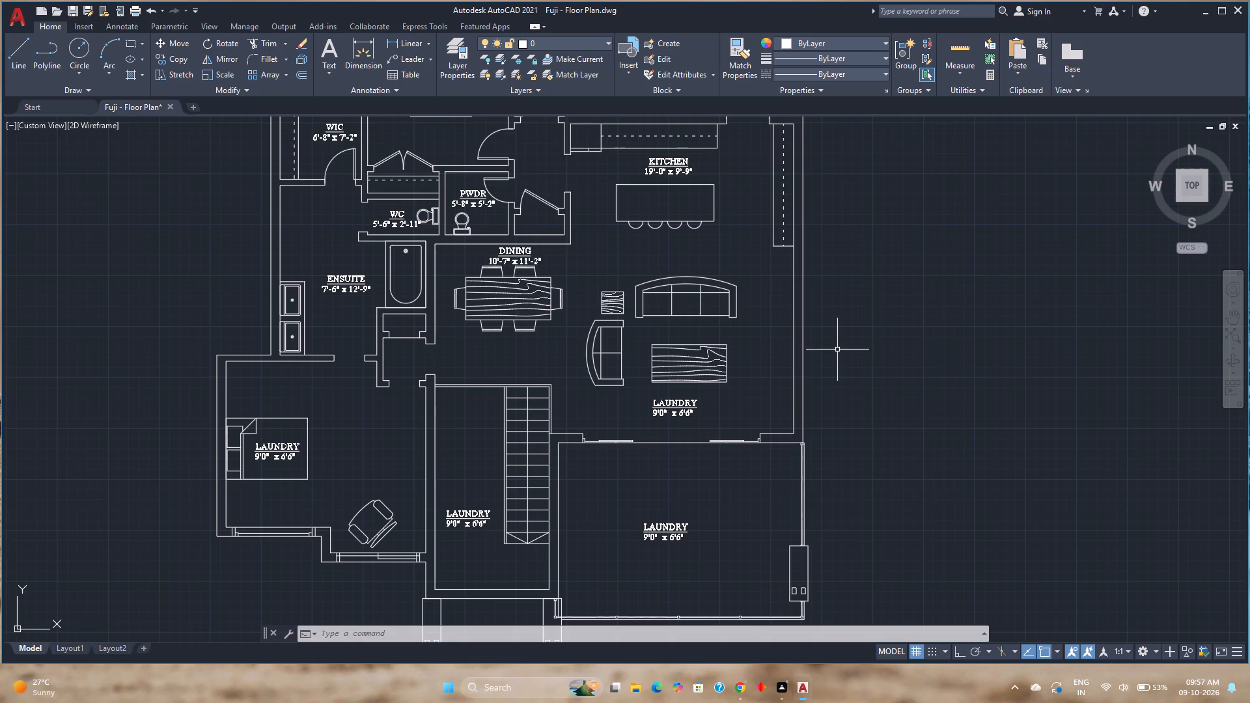
Rename the LAUNDRY label below the coffee table in the sofa area as LIVING.
{"action": "left_click", "coordinate": [473, 594]}
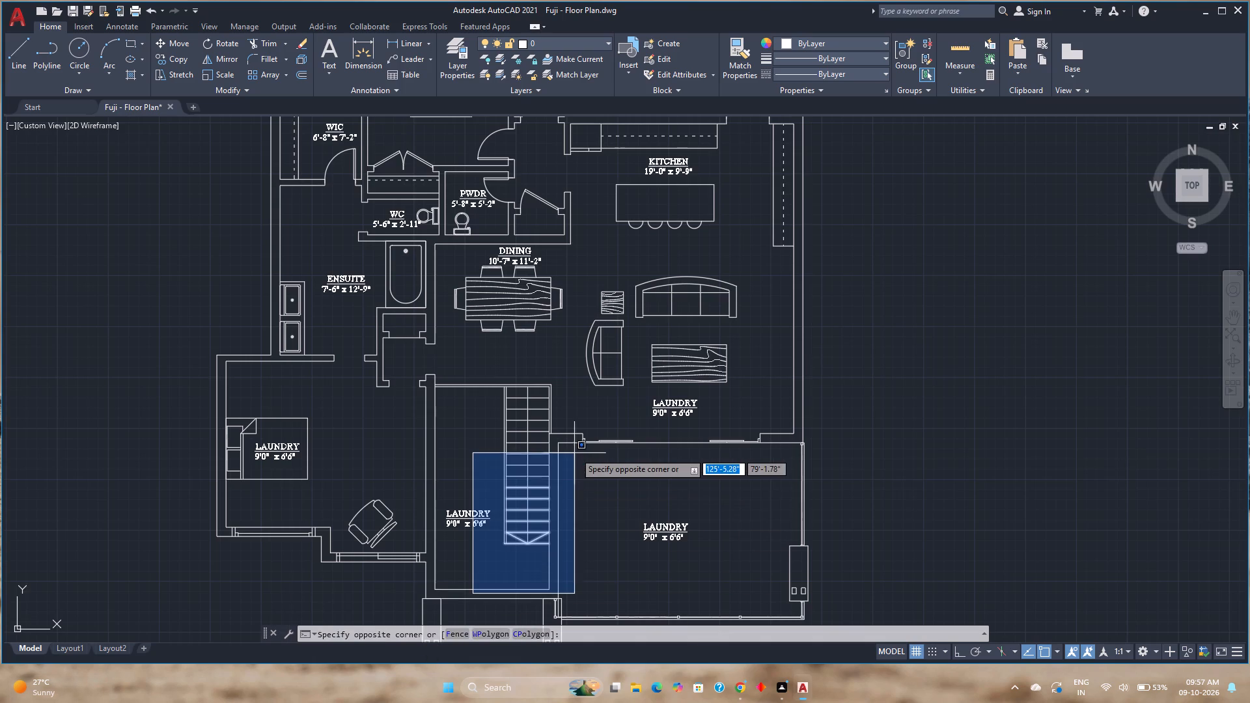
{"action": "key", "text": "Escape"}
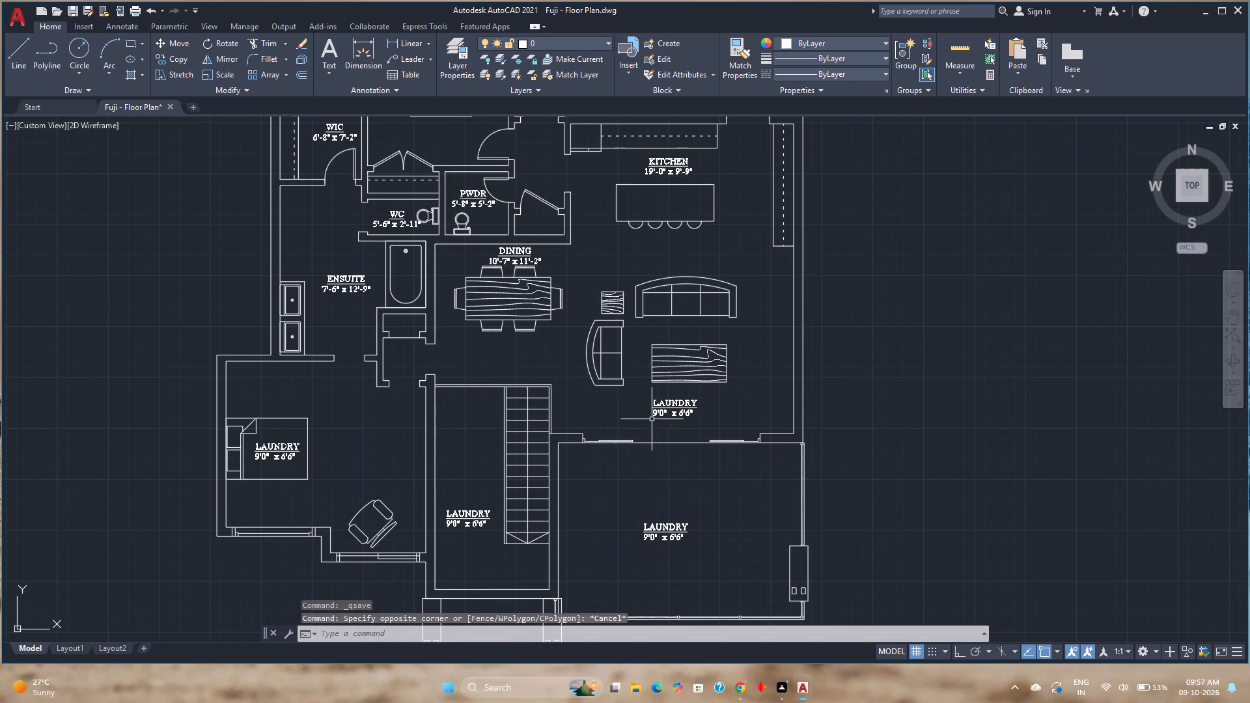
{"action": "double_click", "coordinate": [656, 414]}
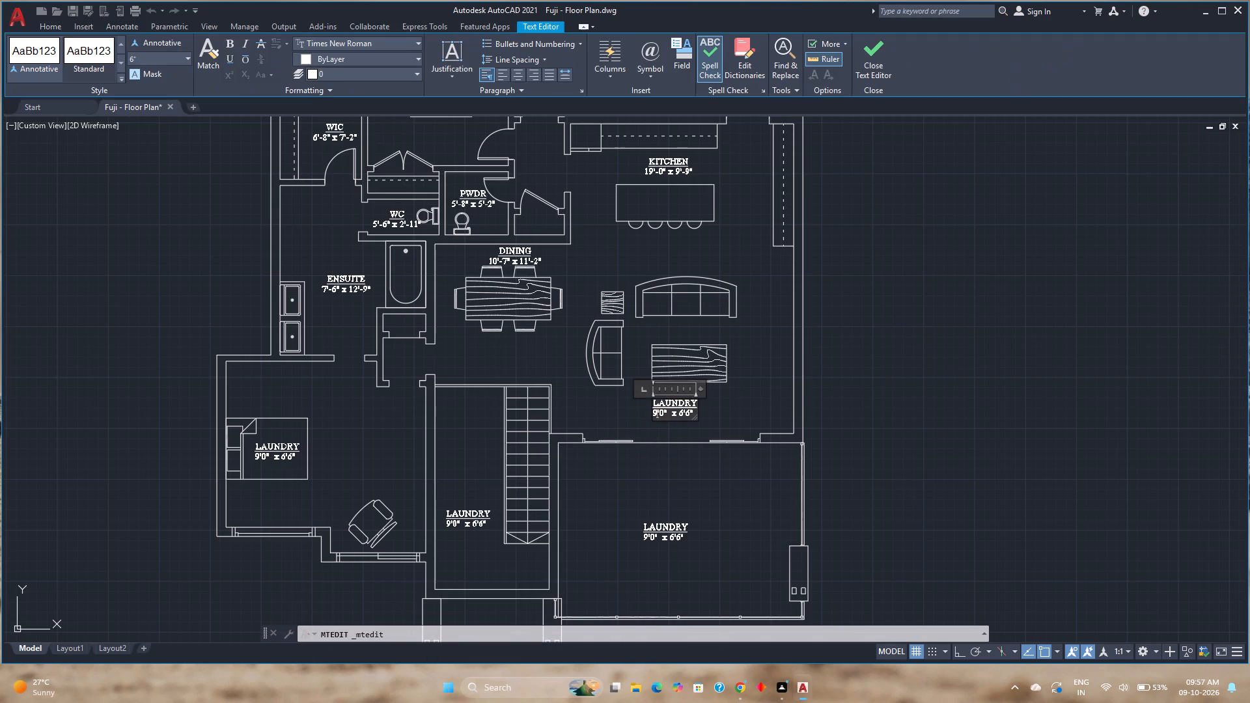
{"action": "scroll", "coordinate": [691, 404], "scroll_direction": "up", "scroll_amount": 2}
{"action": "left_click", "coordinate": [702, 403]}
{"action": "key", "text": "BackSpace"}
{"action": "key", "text": "BackSpace"}
{"action": "key", "text": "BackSpace"}
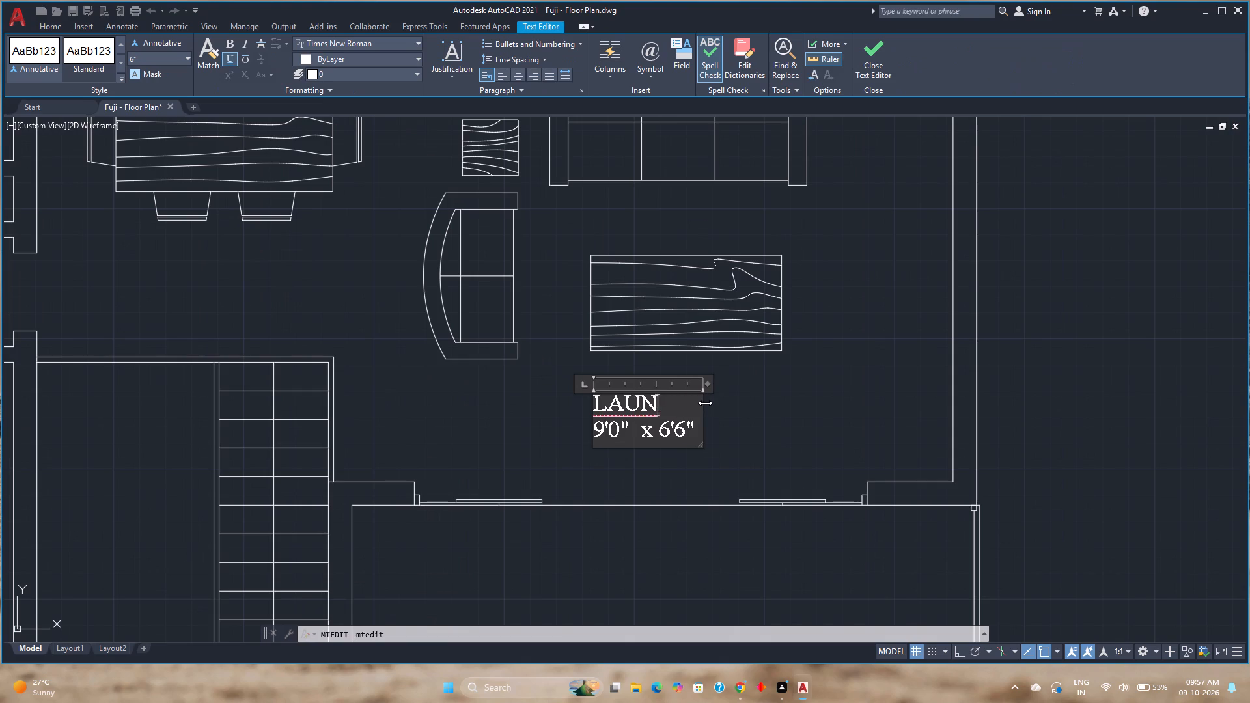
{"action": "key", "text": "BackSpace"}
{"action": "key", "text": "BackSpace"}
{"action": "key", "text": "BackSpace"}
{"action": "type", "text": "IVING"}
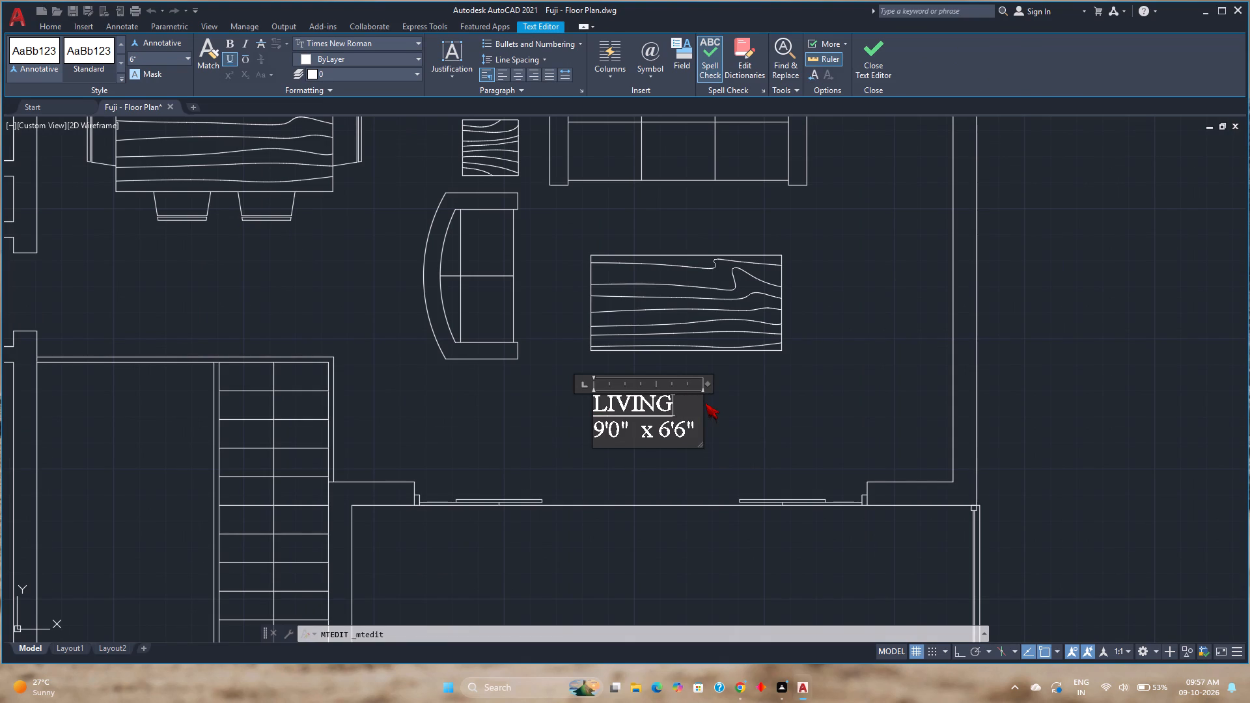
Set the second dimension in the LIVING label to 16'-4".
{"action": "key", "text": "Down"}
{"action": "key", "text": "Right"}
{"action": "key", "text": "Left"}
{"action": "key", "text": "Left"}
{"action": "key", "text": "Left"}
{"action": "key", "text": "1"}
{"action": "key", "text": "Right"}
{"action": "key", "text": "Right"}
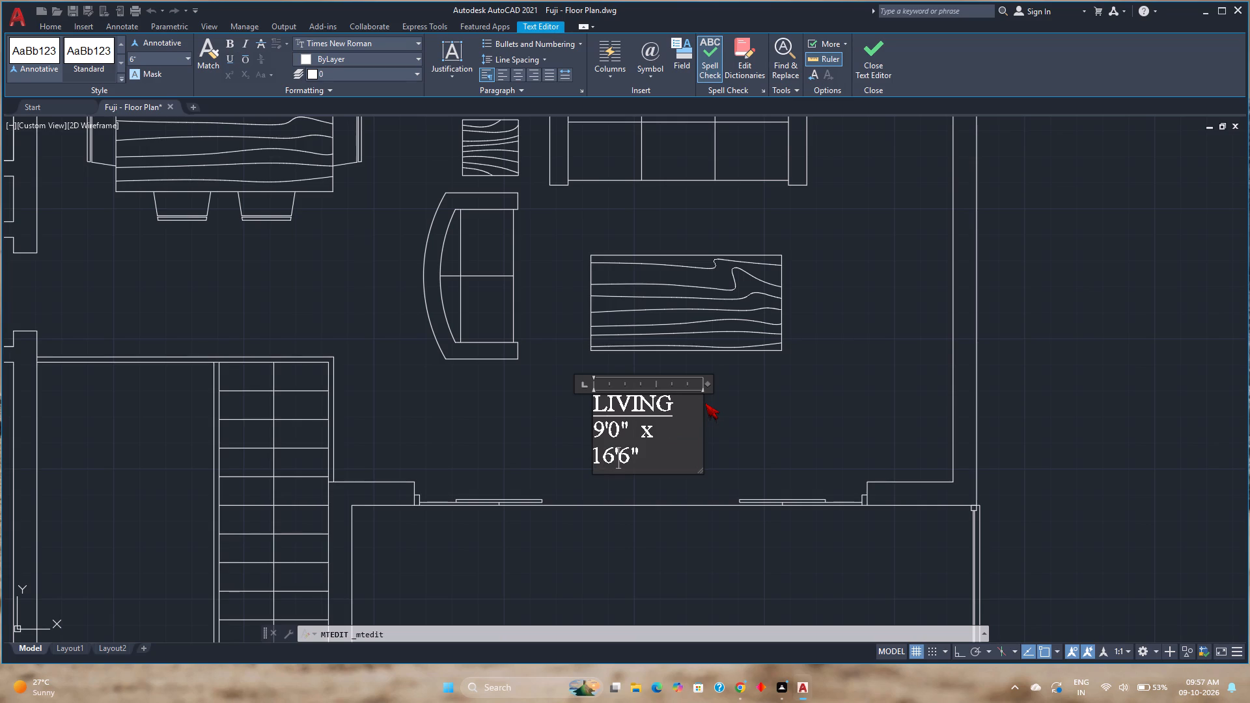
{"action": "key", "text": "asterisk"}
{"action": "key", "text": "BackSpace"}
{"action": "key", "text": "minus"}
{"action": "key", "text": "Right"}
{"action": "key", "text": "BackSpace"}
{"action": "key", "text": "4"}
Set the first dimension in the LIVING label to 20'-0".
{"action": "key", "text": "Up"}
{"action": "key", "text": "Left"}
{"action": "key", "text": "Left"}
{"action": "key", "text": "Left"}
{"action": "key", "text": "Left"}
{"action": "key", "text": "BackSpace"}
{"action": "type", "text": "20"}
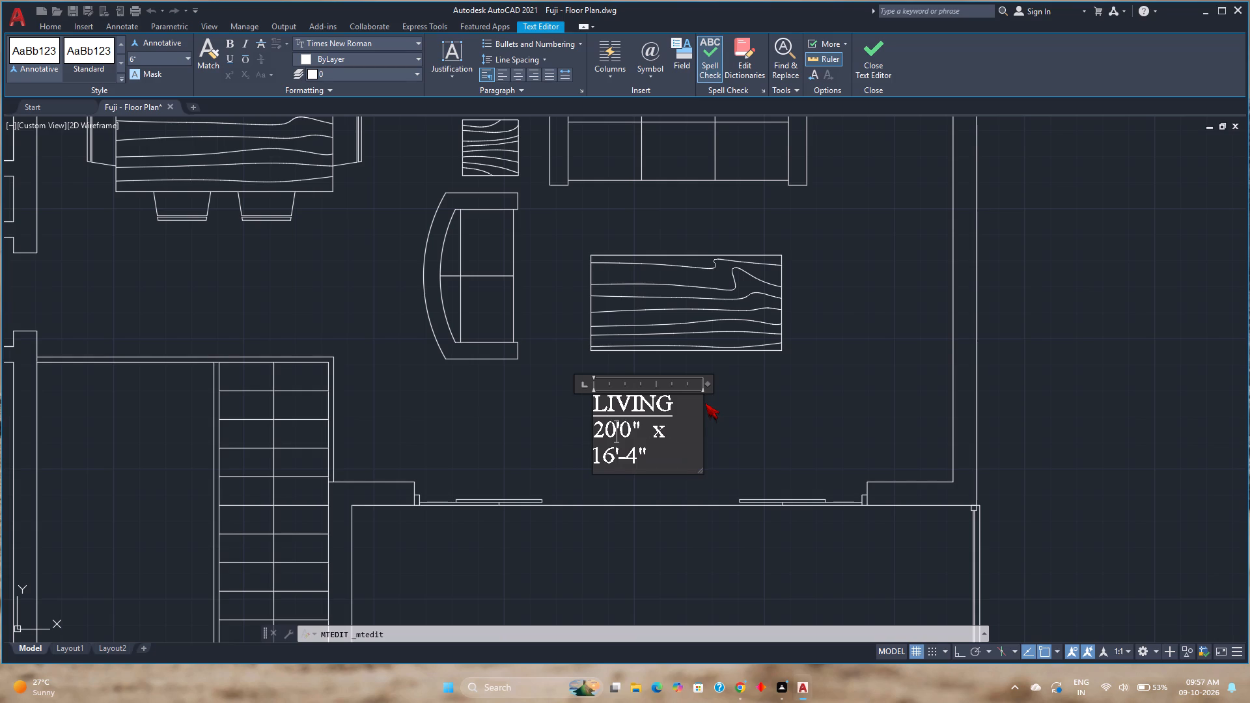
{"action": "key", "text": "Right"}
{"action": "key", "text": "minus"}
Centre the LIVING label text and widen its box so the dimensions fit one line, with a single space before the x.
{"action": "key", "text": "ctrl+a"}
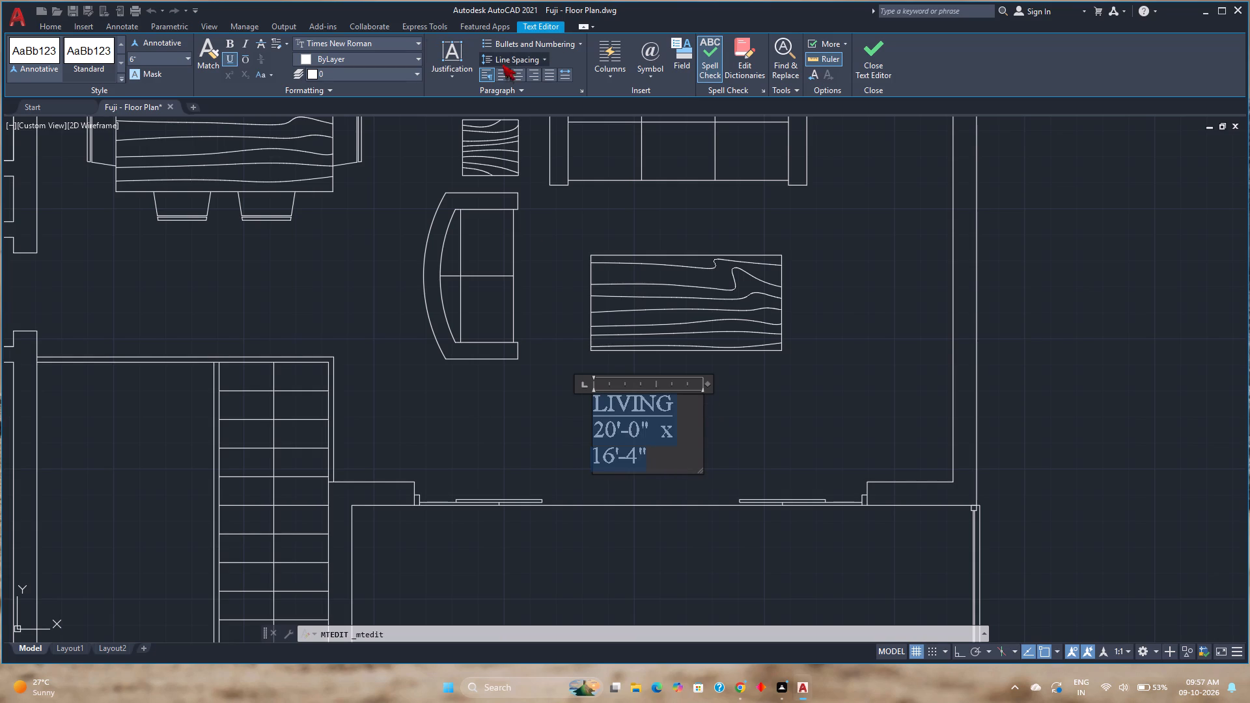
{"action": "left_click", "coordinate": [524, 74]}
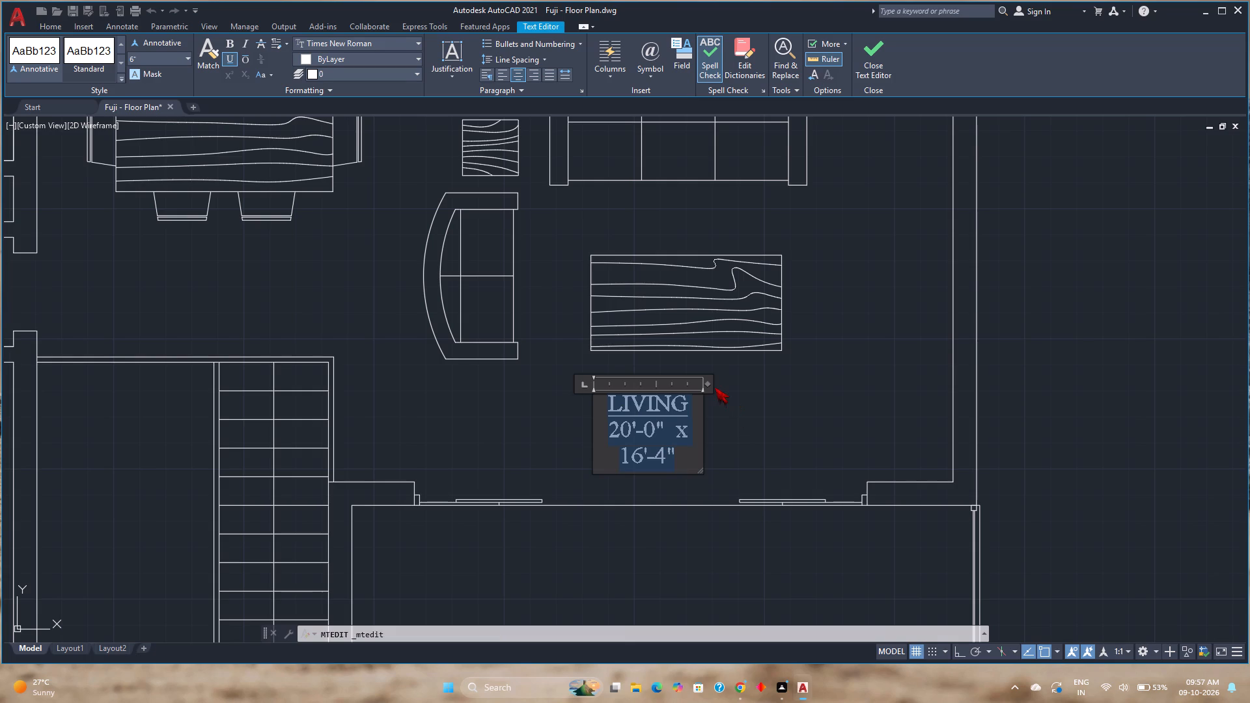
{"action": "left_click_drag", "start_coordinate": [707, 387], "coordinate": [745, 382]}
{"action": "left_click", "coordinate": [662, 433]}
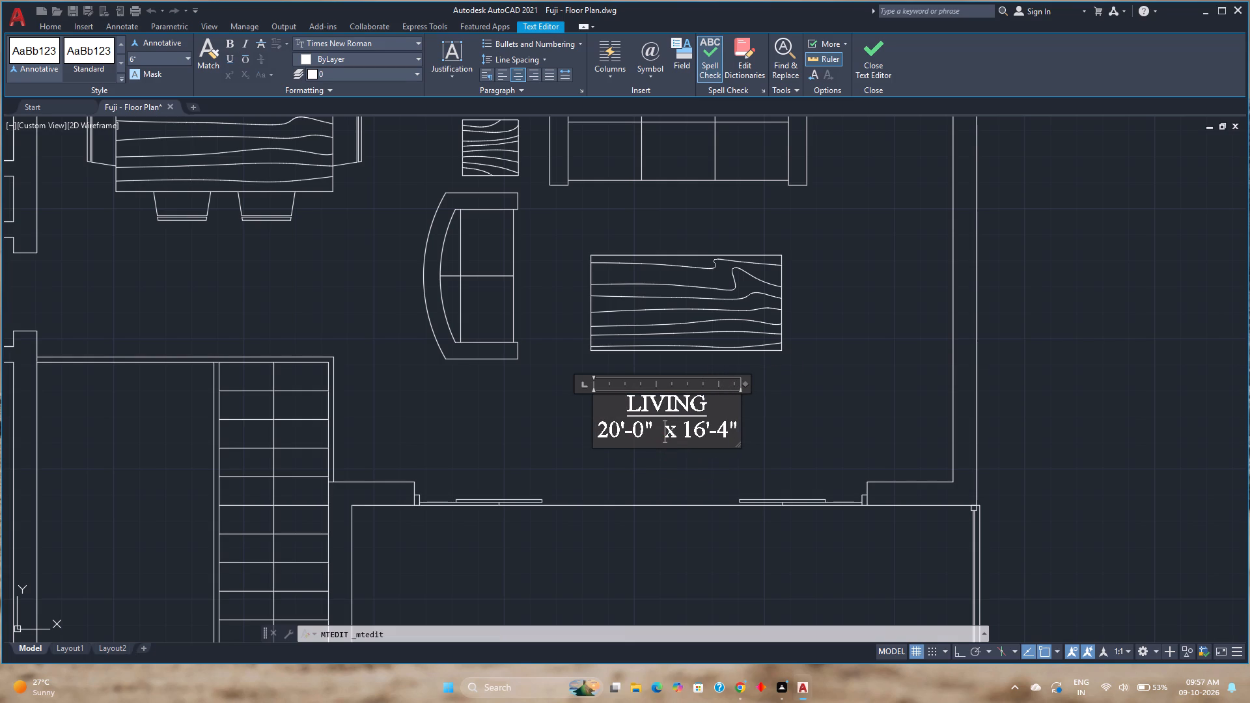
{"action": "key", "text": "BackSpace"}
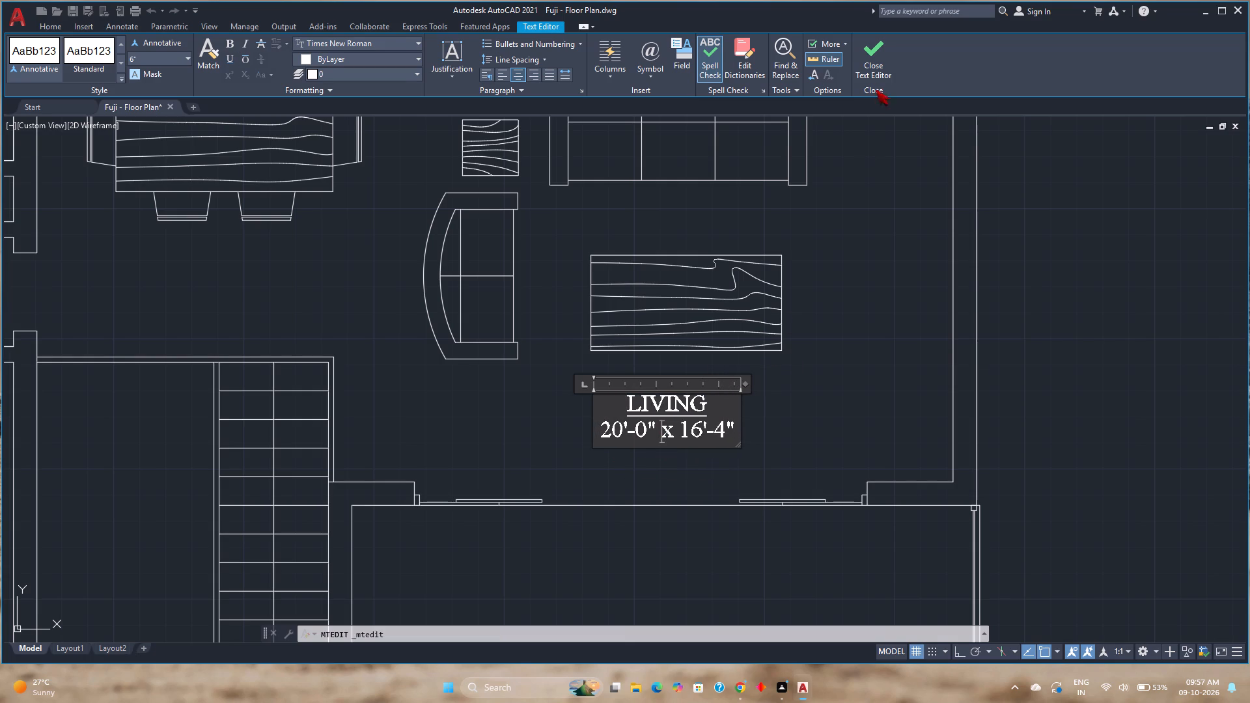
{"action": "left_click", "coordinate": [883, 59]}
Rename the LAUNDRY label on the bed as MASTER BEDROOM.
{"action": "scroll", "coordinate": [667, 453], "scroll_direction": "down", "scroll_amount": 2}
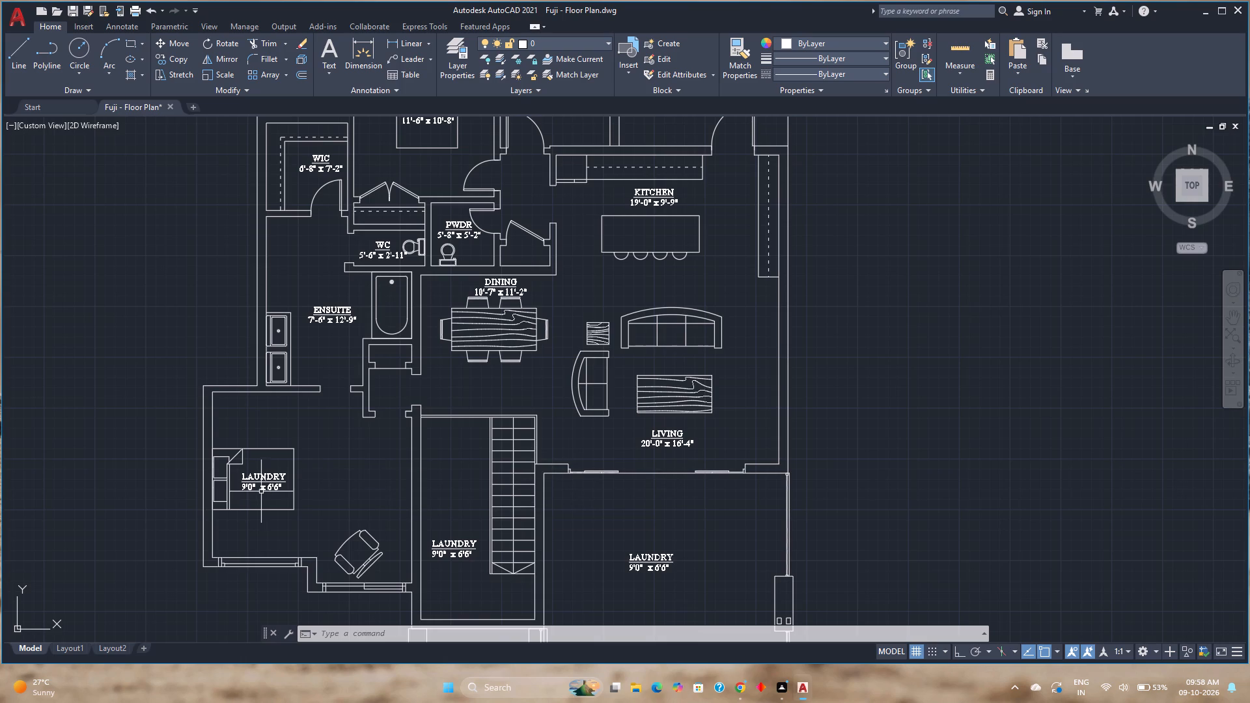
{"action": "scroll", "coordinate": [246, 480], "scroll_direction": "up", "scroll_amount": 3}
{"action": "left_click", "coordinate": [266, 467]}
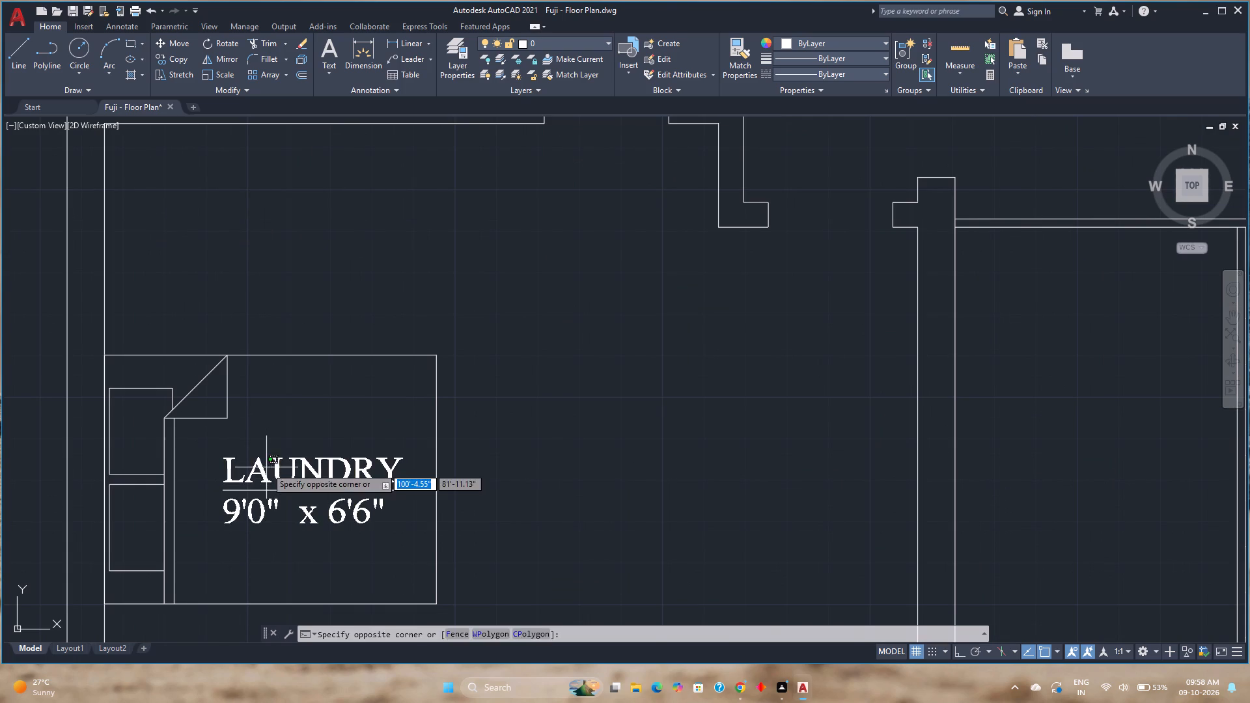
{"action": "left_click", "coordinate": [258, 473]}
{"action": "double_click", "coordinate": [258, 473]}
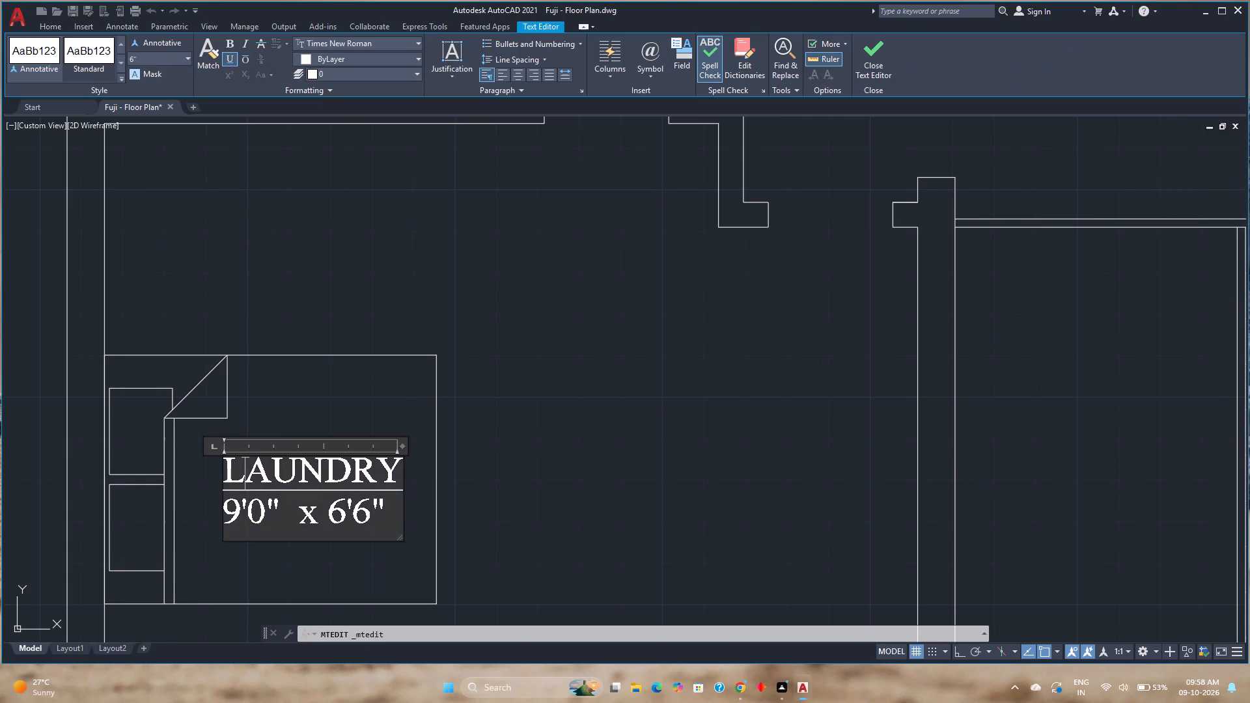
{"action": "key", "text": "Right"}
{"action": "key", "text": "Right"}
{"action": "key", "text": "Right"}
{"action": "key", "text": "Right"}
{"action": "key", "text": "Right"}
{"action": "key", "text": "Right"}
{"action": "key", "text": "Right"}
{"action": "key", "text": "Left"}
{"action": "key", "text": "BackSpace"}
{"action": "key", "text": "BackSpace"}
{"action": "key", "text": "BackSpace"}
{"action": "key", "text": "BackSpace"}
{"action": "key", "text": "BackSpace"}
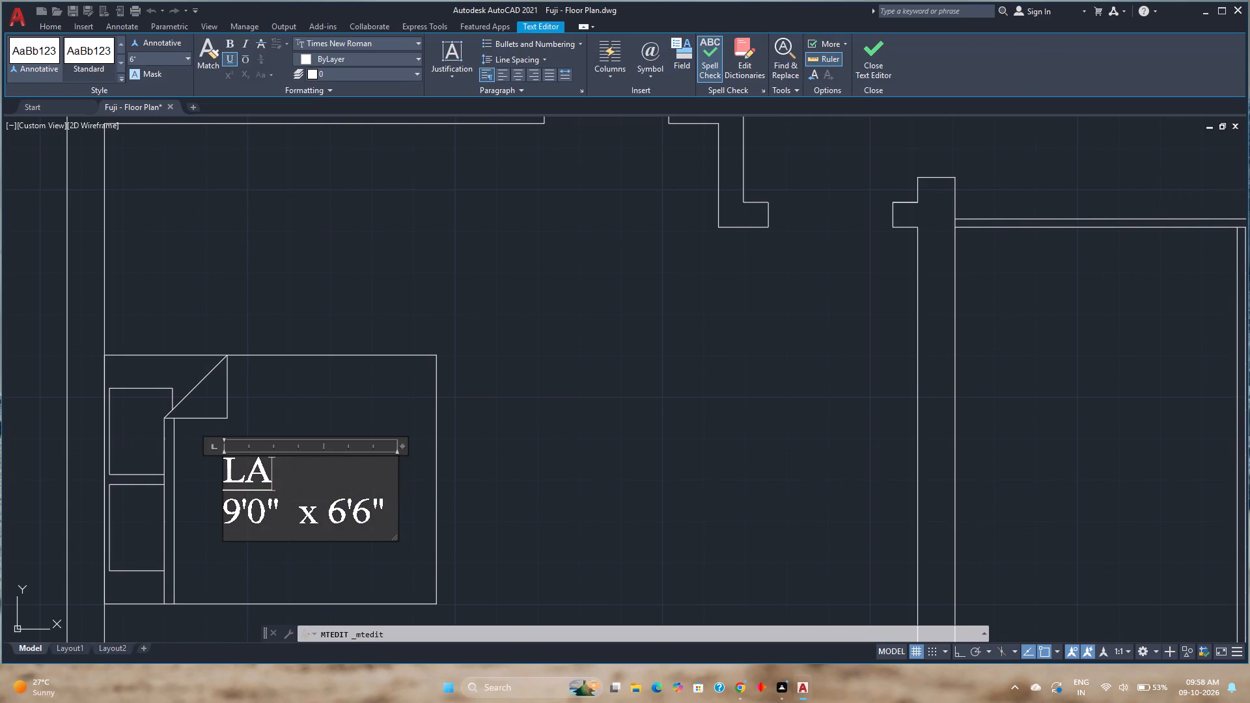
{"action": "key", "text": "BackSpace"}
{"action": "key", "text": "BackSpace"}
{"action": "type", "text": "MASTER BEDROOM"}
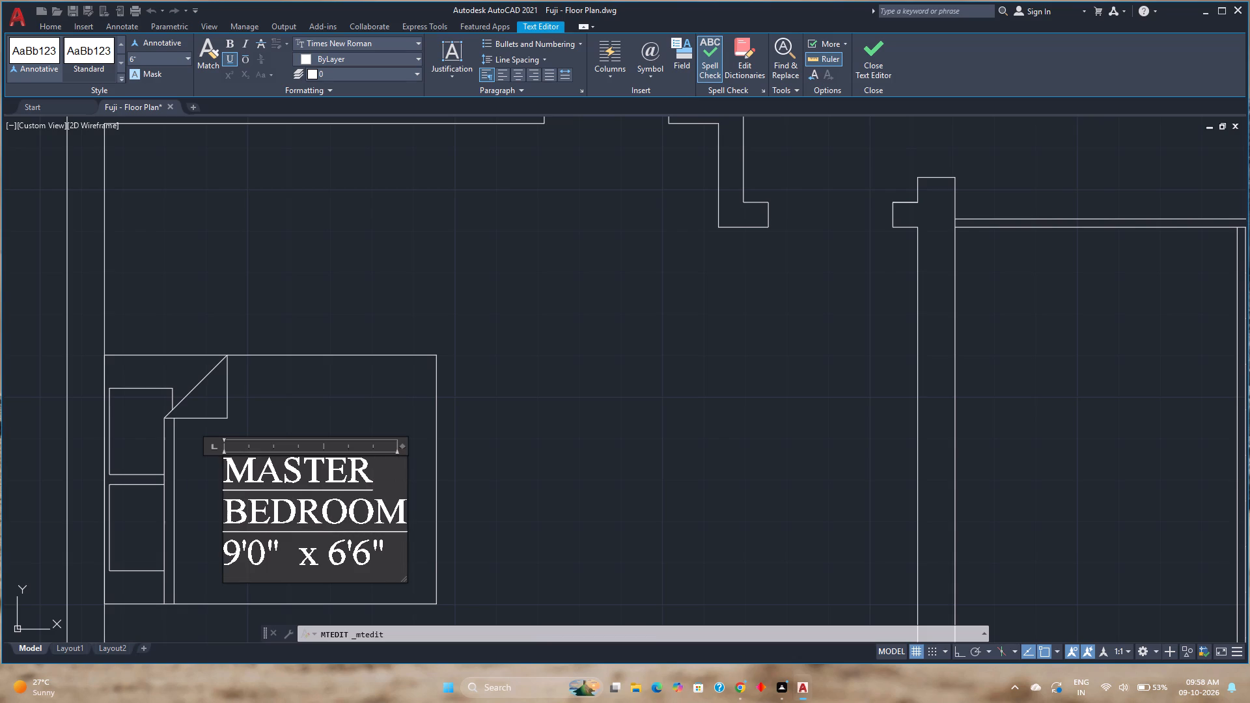
Replace the dimensions in the MASTER BEDROOM label with 13'-7" x 16'-4".
{"action": "key", "text": "Down"}
{"action": "key", "text": "BackSpace"}
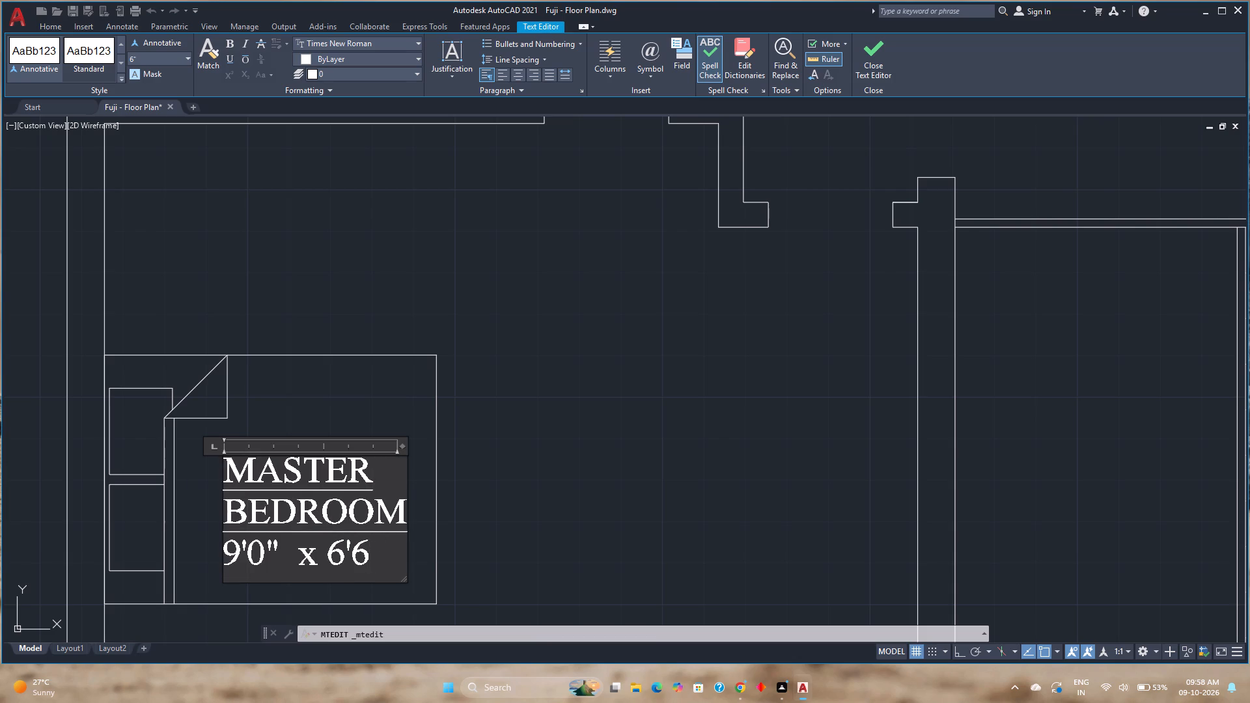
{"action": "key", "text": "BackSpace"}
{"action": "key", "text": "BackSpace"}
{"action": "key", "text": "BackSpace"}
{"action": "key", "text": "BackSpace"}
{"action": "key", "text": "BackSpace"}
{"action": "key", "text": "BackSpace"}
{"action": "key", "text": "BackSpace"}
{"action": "key", "text": "BackSpace"}
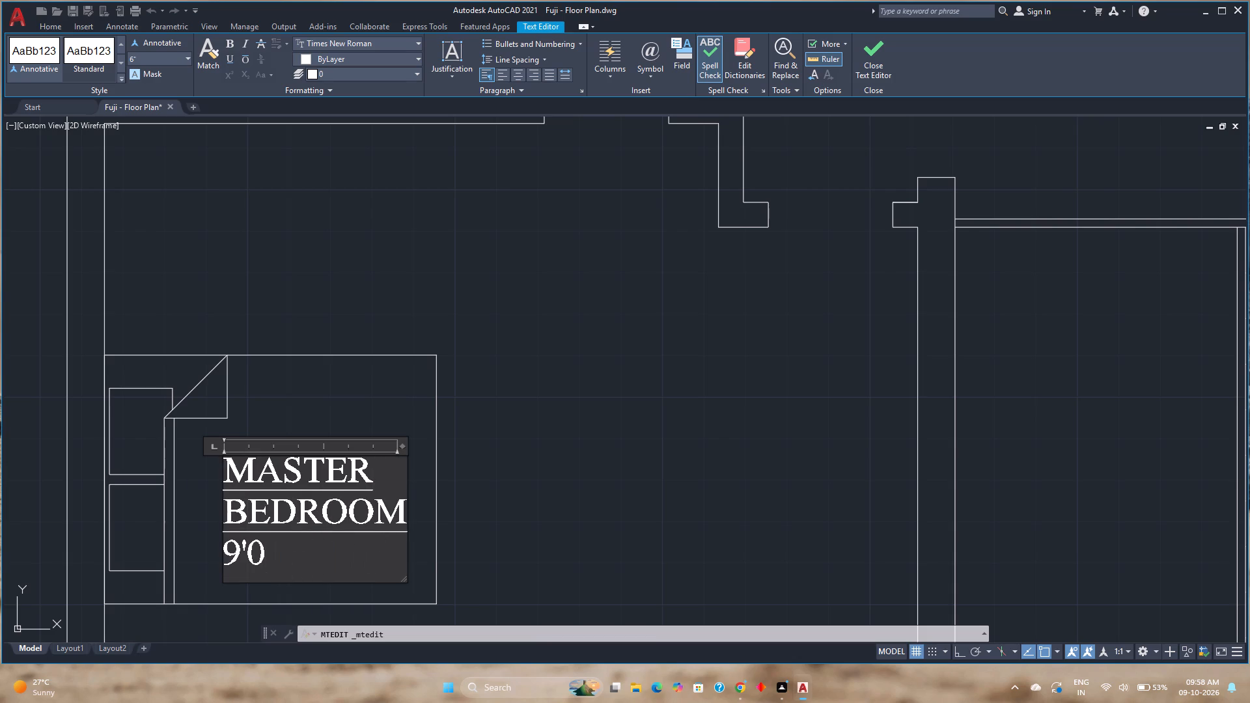
{"action": "key", "text": "BackSpace"}
{"action": "key", "text": "BackSpace"}
{"action": "key", "text": "BackSpace"}
{"action": "type", "text": "13-"}
{"action": "key", "text": "BackSpace"}
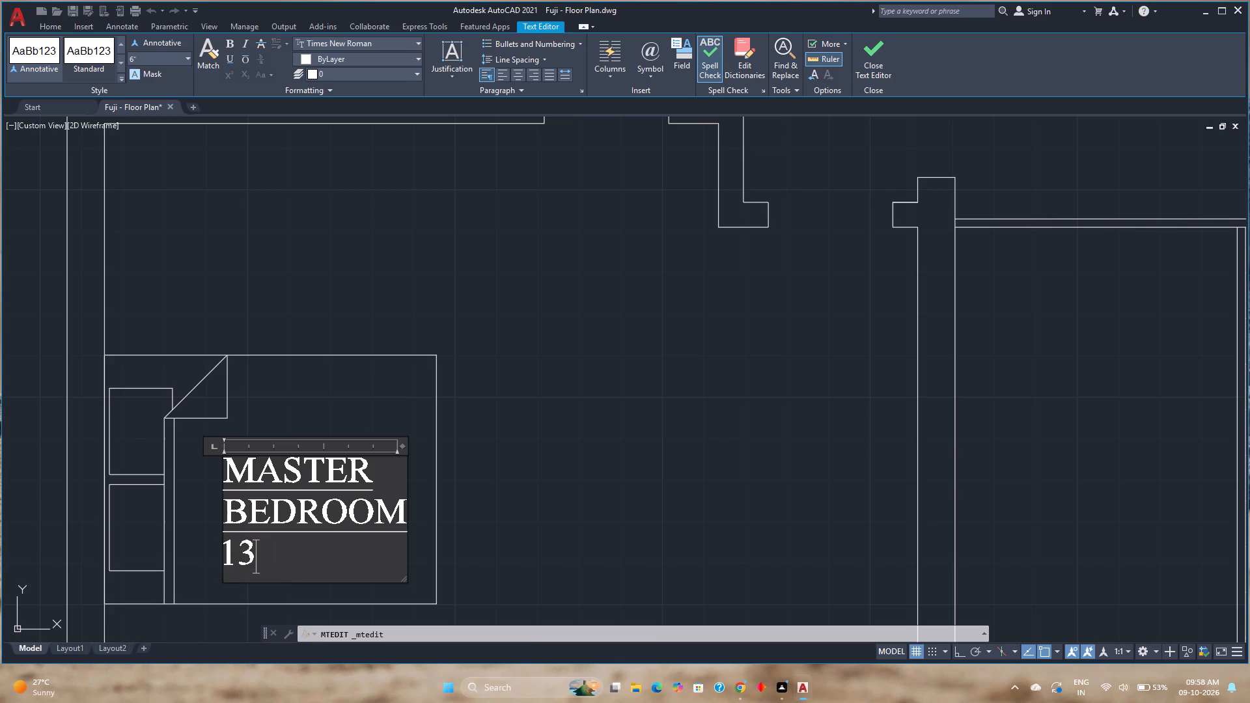
{"action": "type", "text": "'*"}
{"action": "key", "text": "BackSpace"}
{"action": "type", "text": "-7\""}
{"action": "key", "text": "space"}
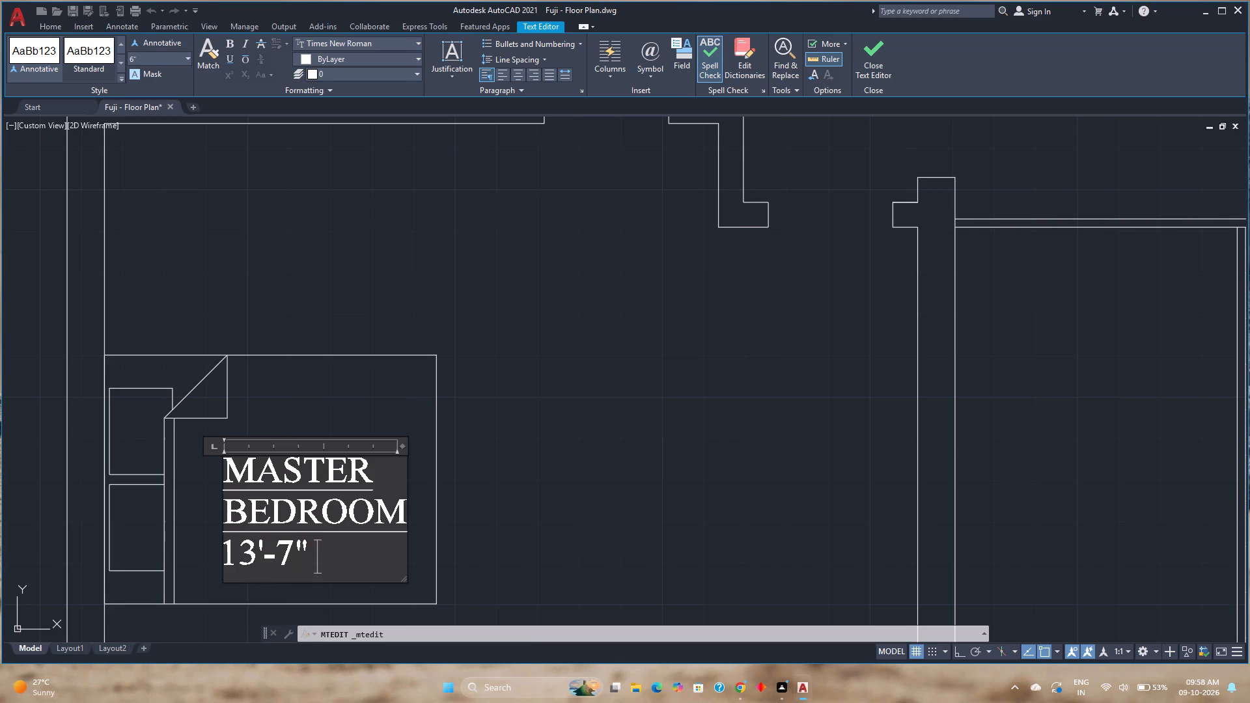
{"action": "type", "text": "x"}
{"action": "key", "text": "space"}
{"action": "type", "text": "1+"}
{"action": "key", "text": "BackSpace"}
{"action": "type", "text": "6'"}
{"action": "key", "text": "minus"}
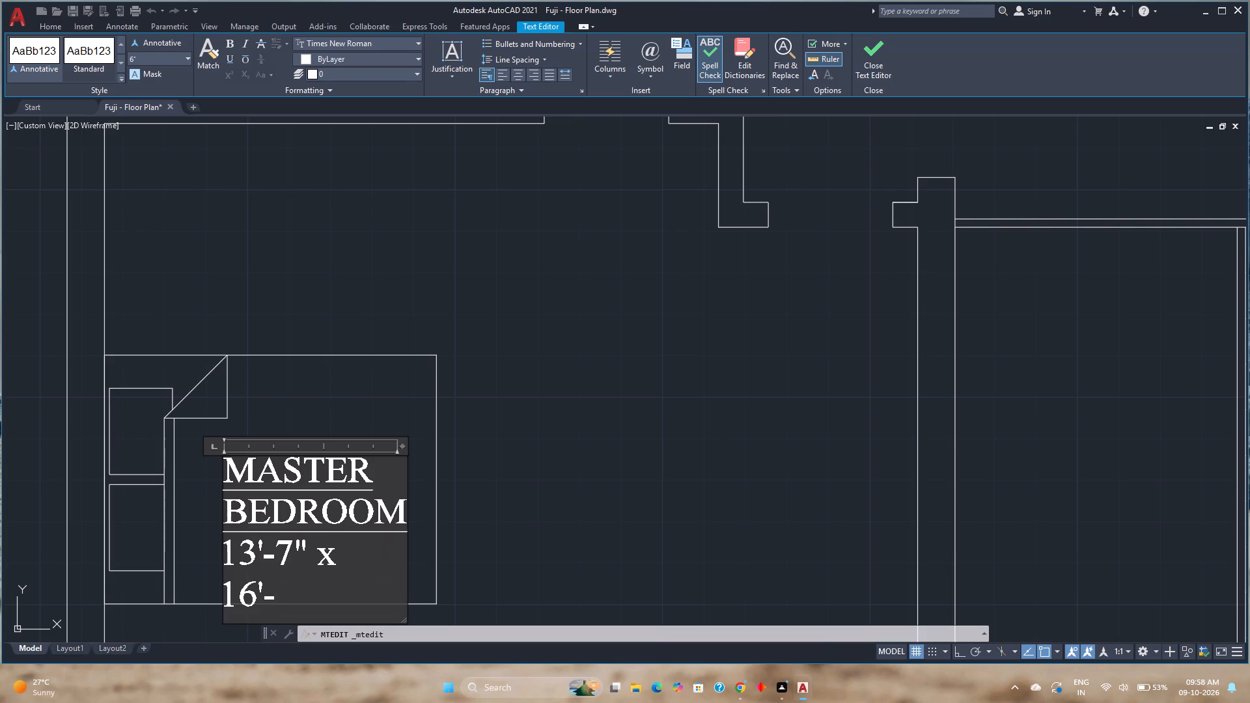
{"action": "type", "text": "4\""}
Centre the MASTER BEDROOM label text and widen its box so the name and the dimensions each fit on one line.
{"action": "key", "text": "ctrl+a"}
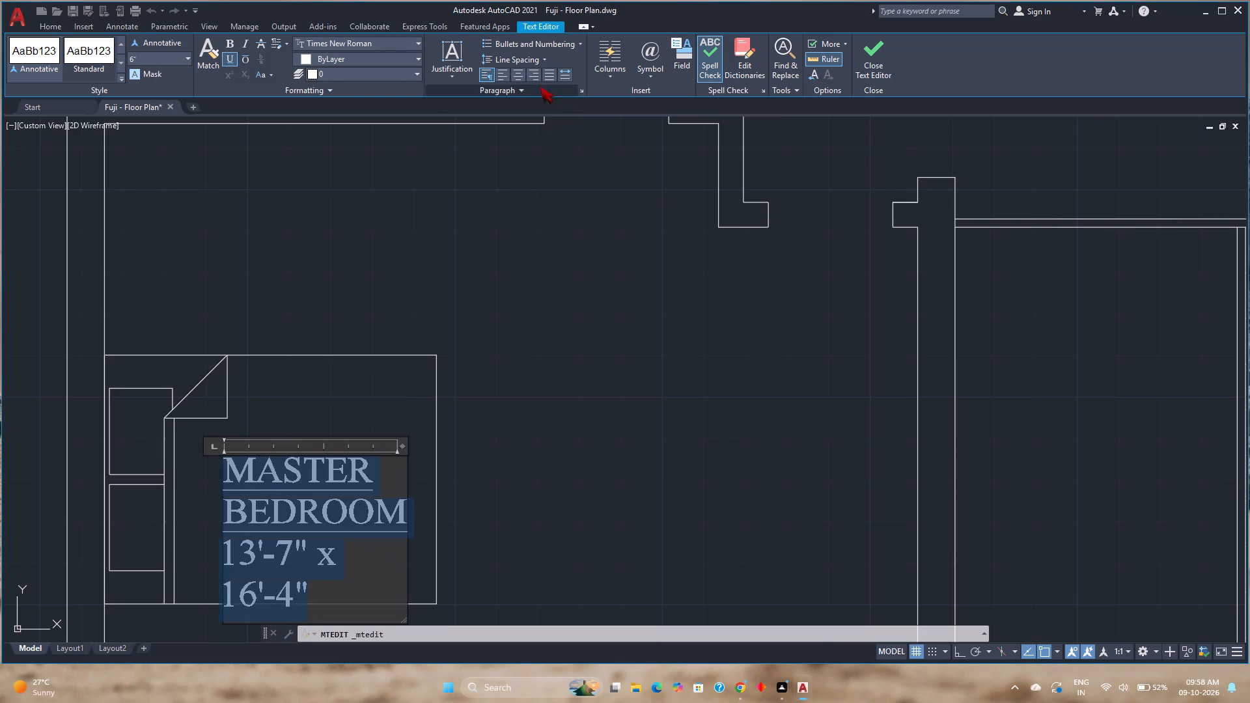
{"action": "left_click", "coordinate": [520, 75]}
{"action": "left_click_drag", "start_coordinate": [400, 446], "coordinate": [409, 446]}
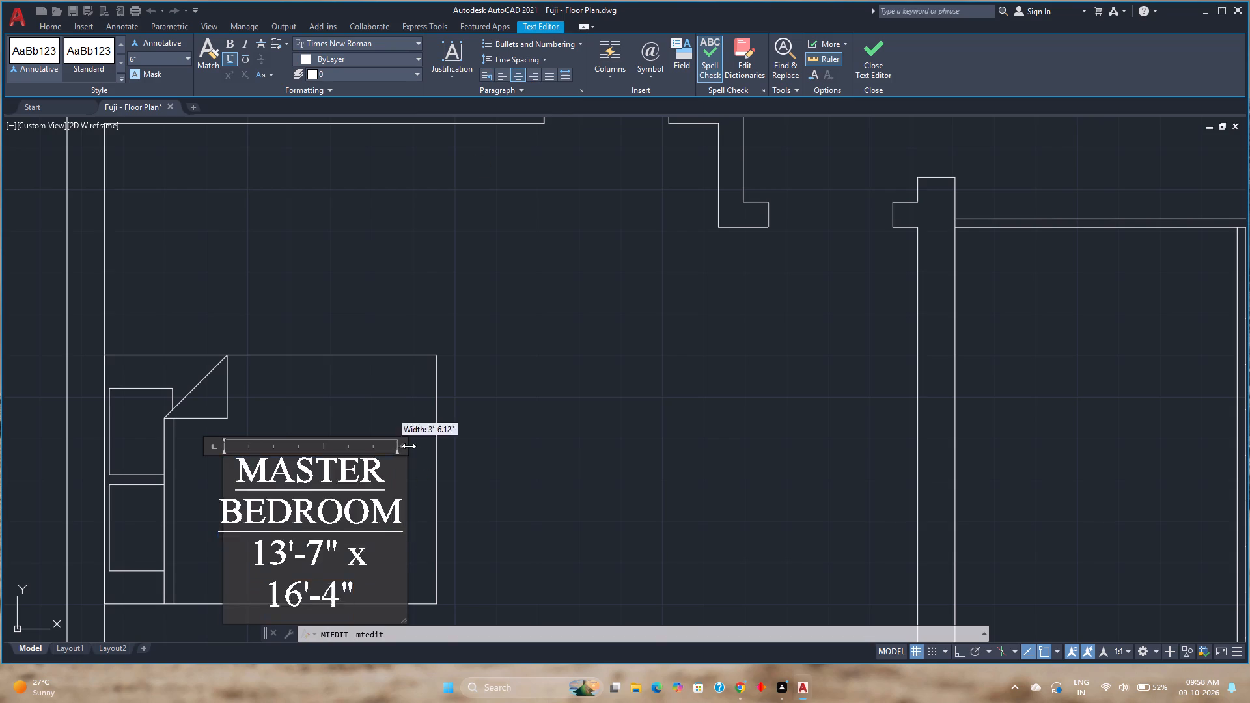
{"action": "left_click_drag", "start_coordinate": [409, 446], "coordinate": [574, 433]}
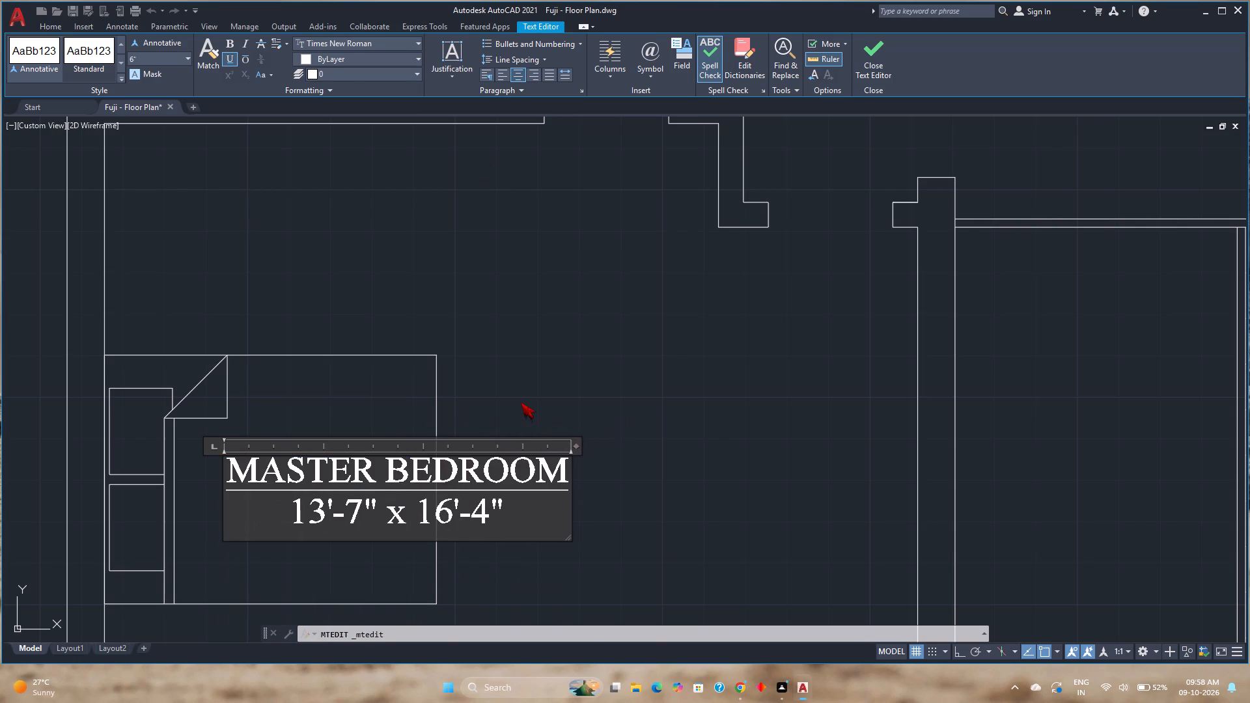
{"action": "key", "text": "Escape"}
{"action": "left_click", "coordinate": [639, 340]}
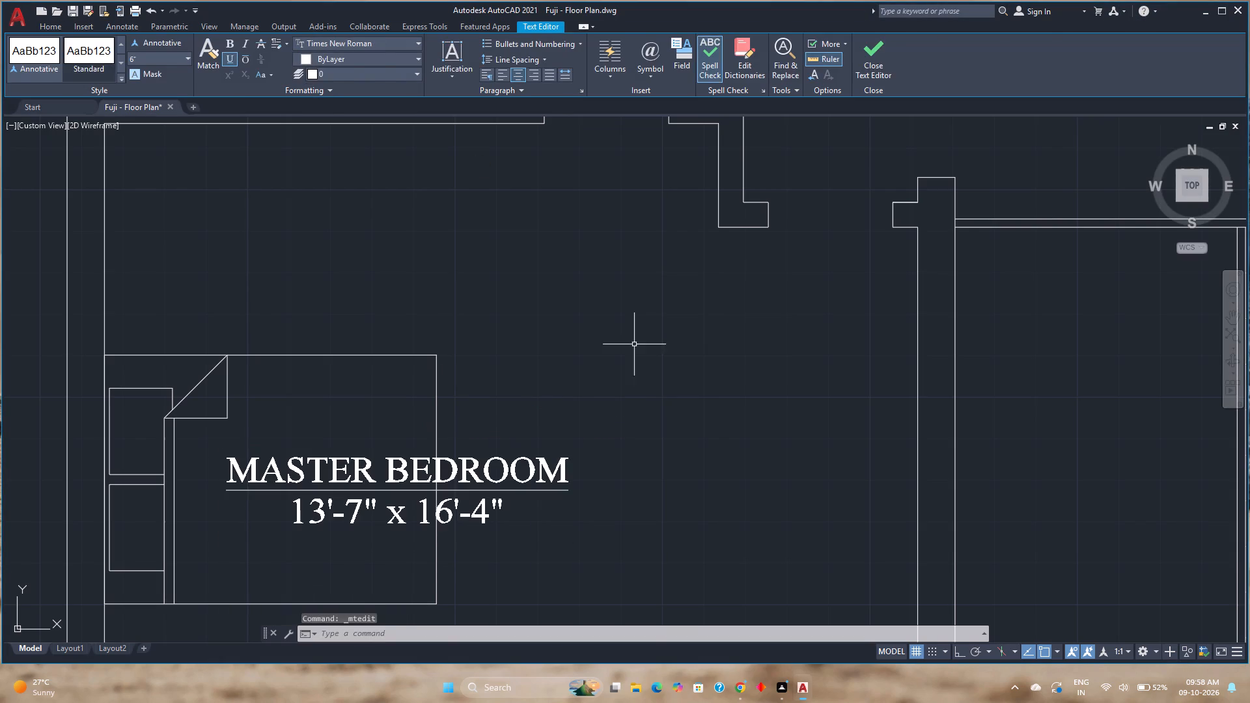
Move the MASTER BEDROOM label horizontally off the bed into the open floor between the bed and the stairwell wall, with Ortho on.
{"action": "left_click", "coordinate": [507, 460]}
{"action": "left_click", "coordinate": [503, 460]}
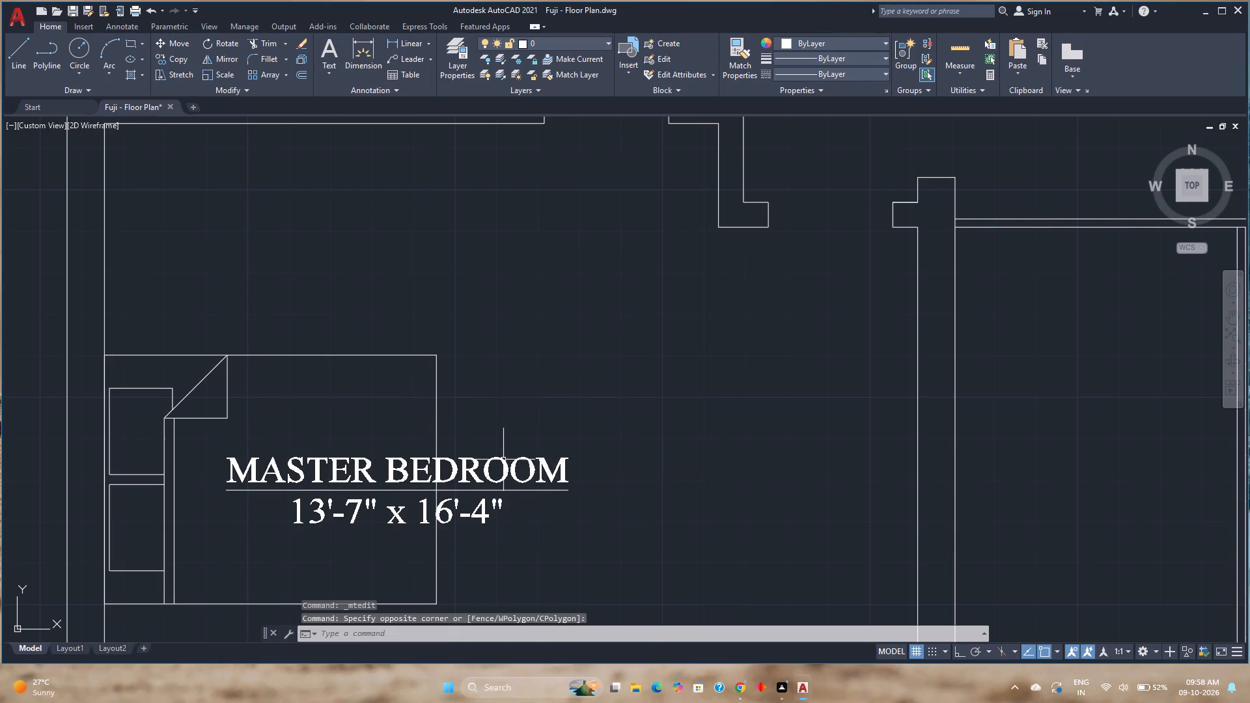
{"action": "left_click", "coordinate": [497, 460]}
{"action": "scroll", "coordinate": [282, 435], "scroll_direction": "down", "scroll_amount": 2}
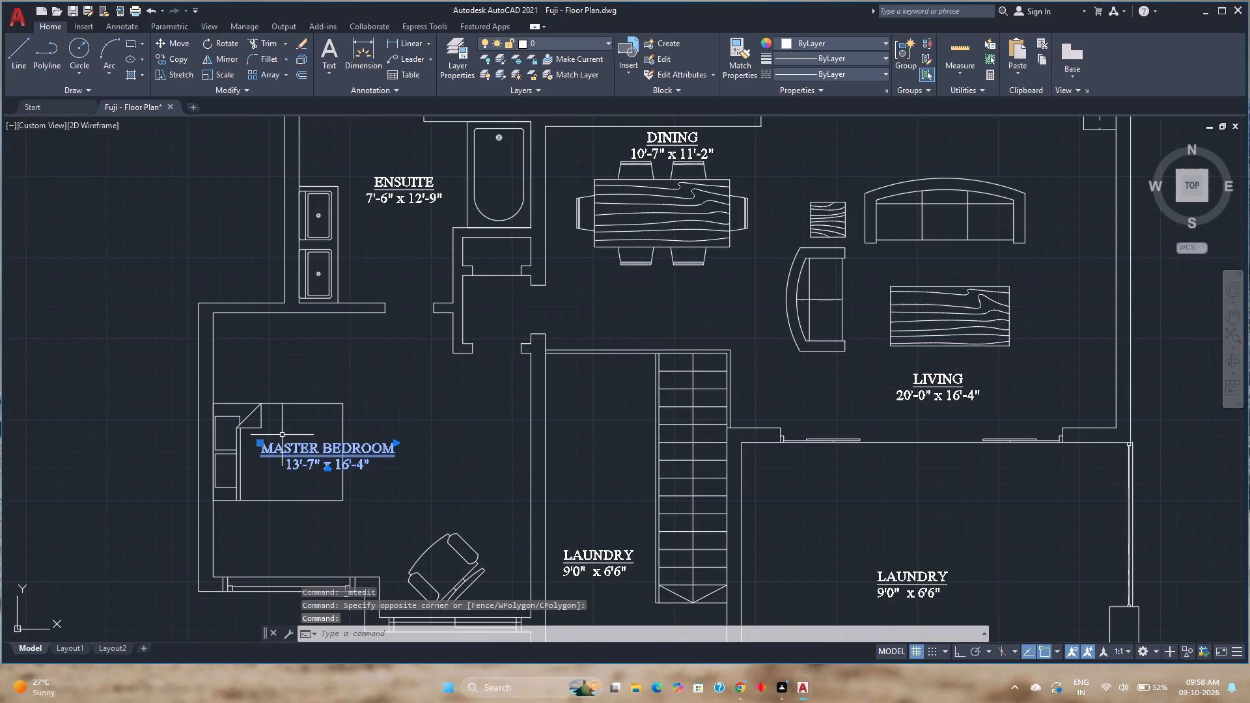
{"action": "left_click", "coordinate": [260, 443]}
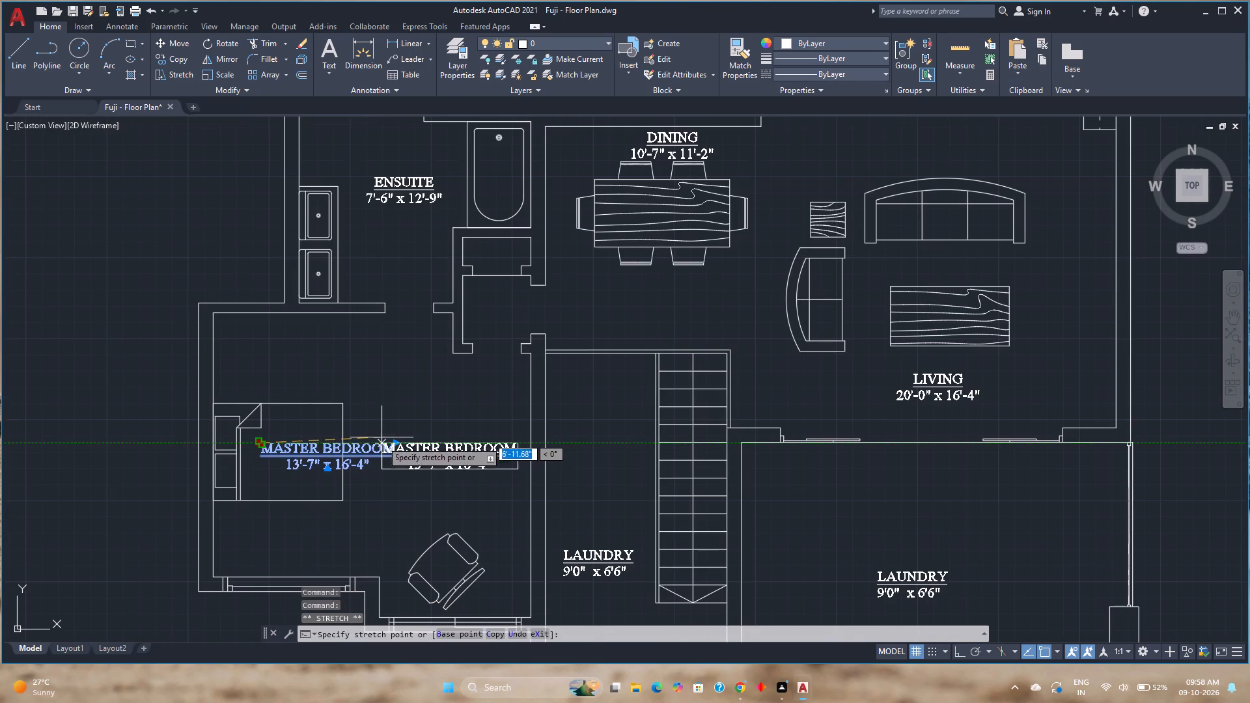
{"action": "key", "text": "F8"}
{"action": "scroll", "coordinate": [380, 441], "scroll_direction": "up", "scroll_amount": 3}
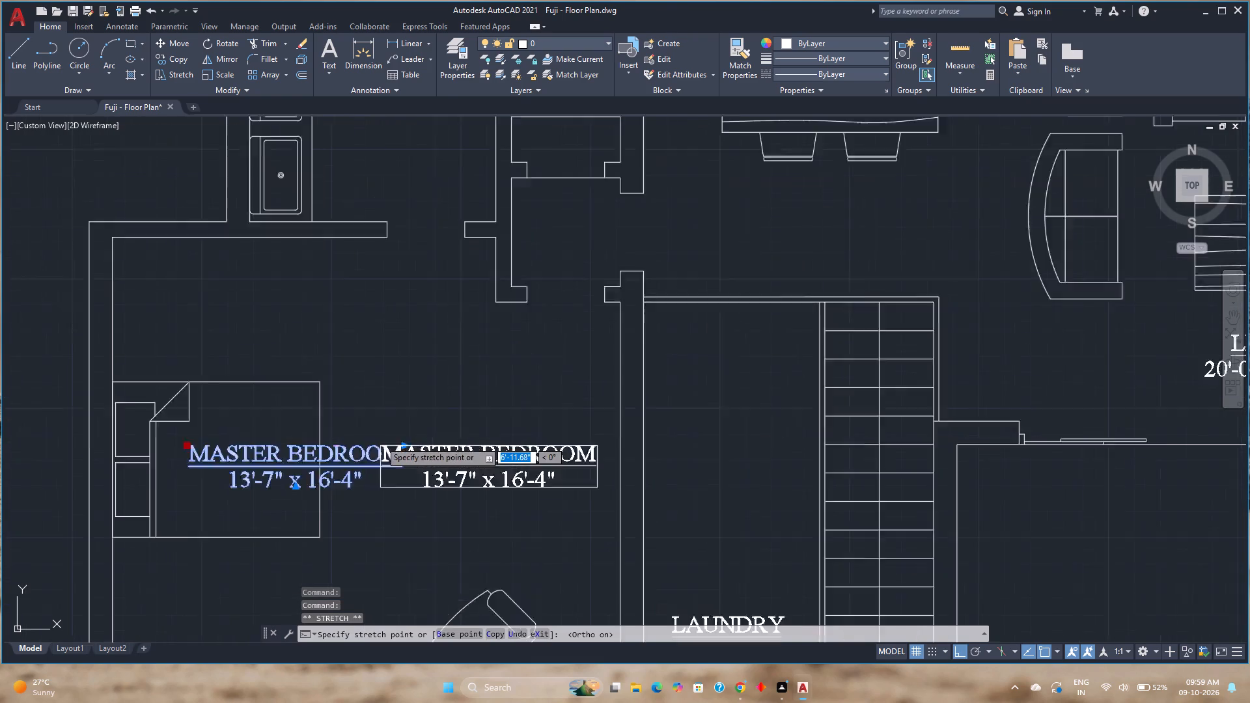
{"action": "left_click", "coordinate": [331, 437]}
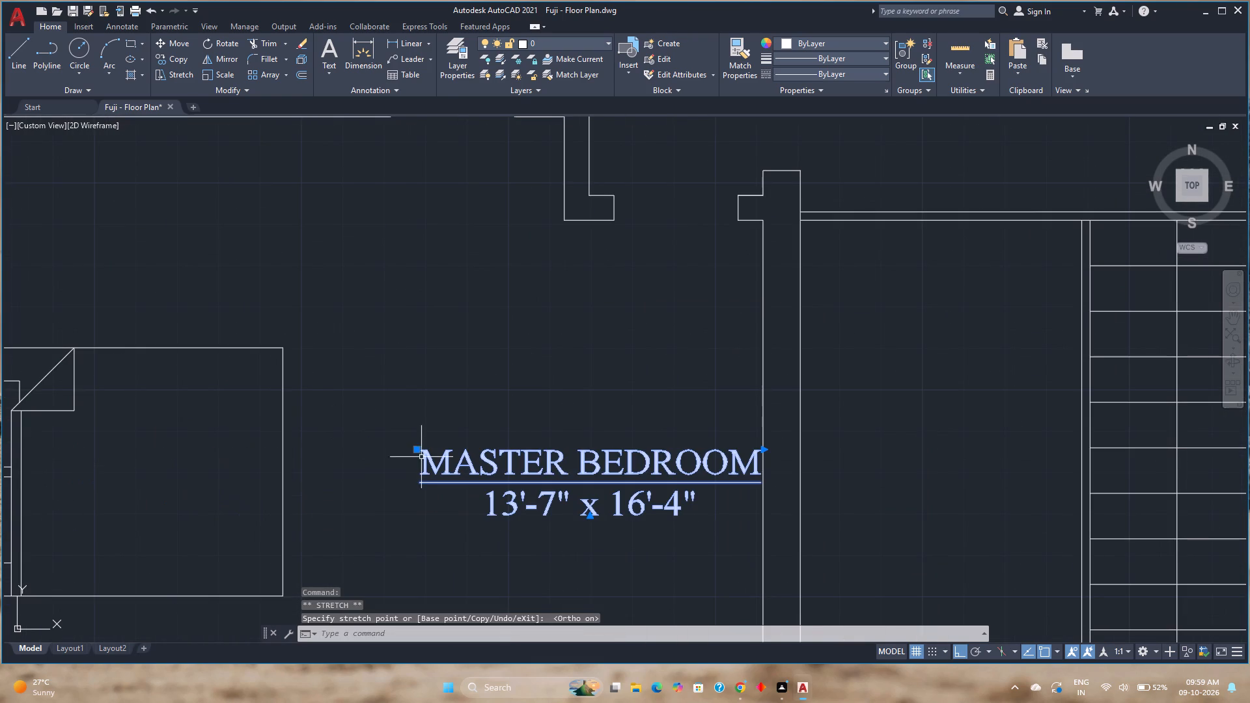
{"action": "left_click", "coordinate": [416, 450]}
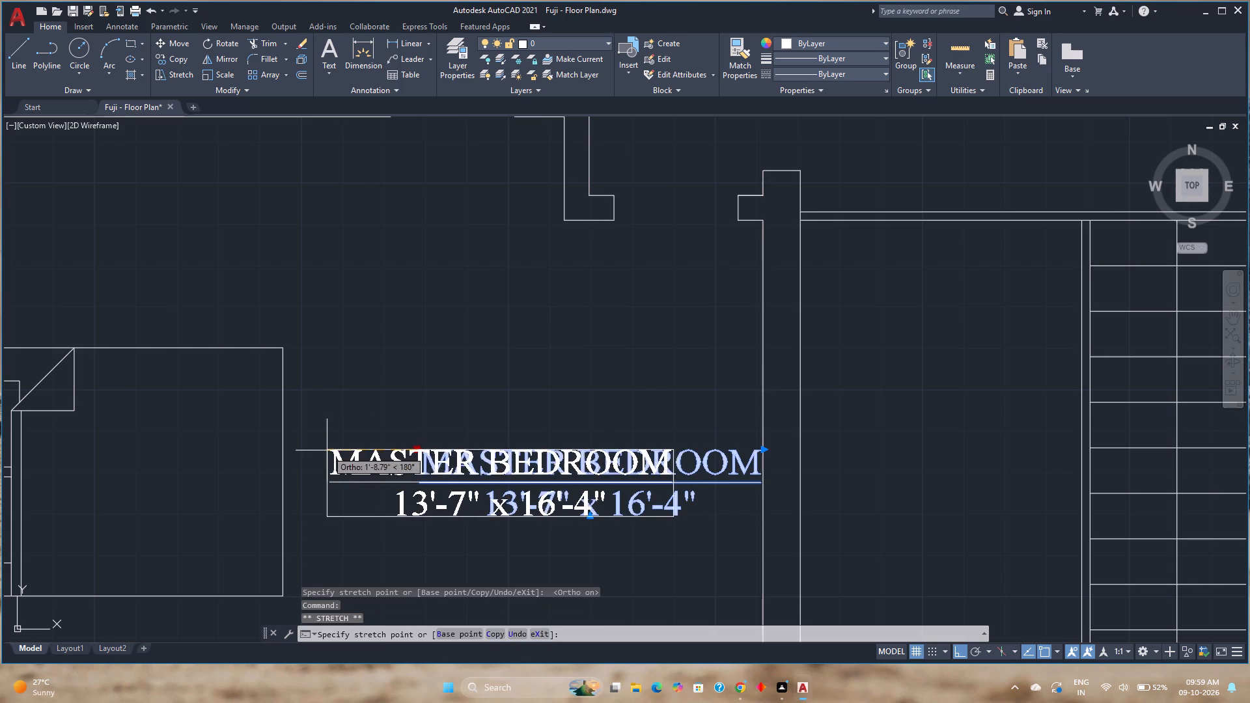
{"action": "left_click", "coordinate": [326, 450]}
{"action": "scroll", "coordinate": [402, 409], "scroll_direction": "down", "scroll_amount": 2}
{"action": "key", "text": "Escape"}
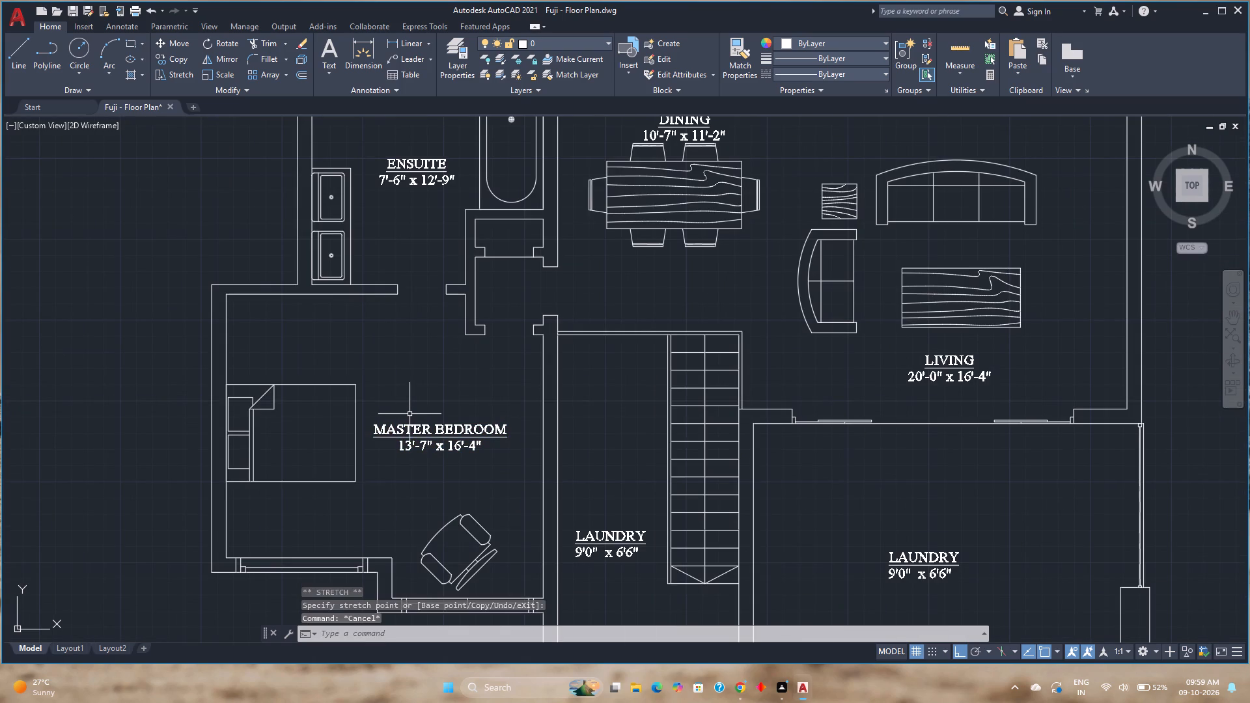
Save the drawing.
{"action": "key", "text": "ctrl+s"}
Replace all the text of the LAUNDRY label beside the stairs with FOYER BELOW.
{"action": "scroll", "coordinate": [417, 413], "scroll_direction": "down", "scroll_amount": 1}
{"action": "middle_click_drag", "start_coordinate": [501, 402], "coordinate": [376, 436]}
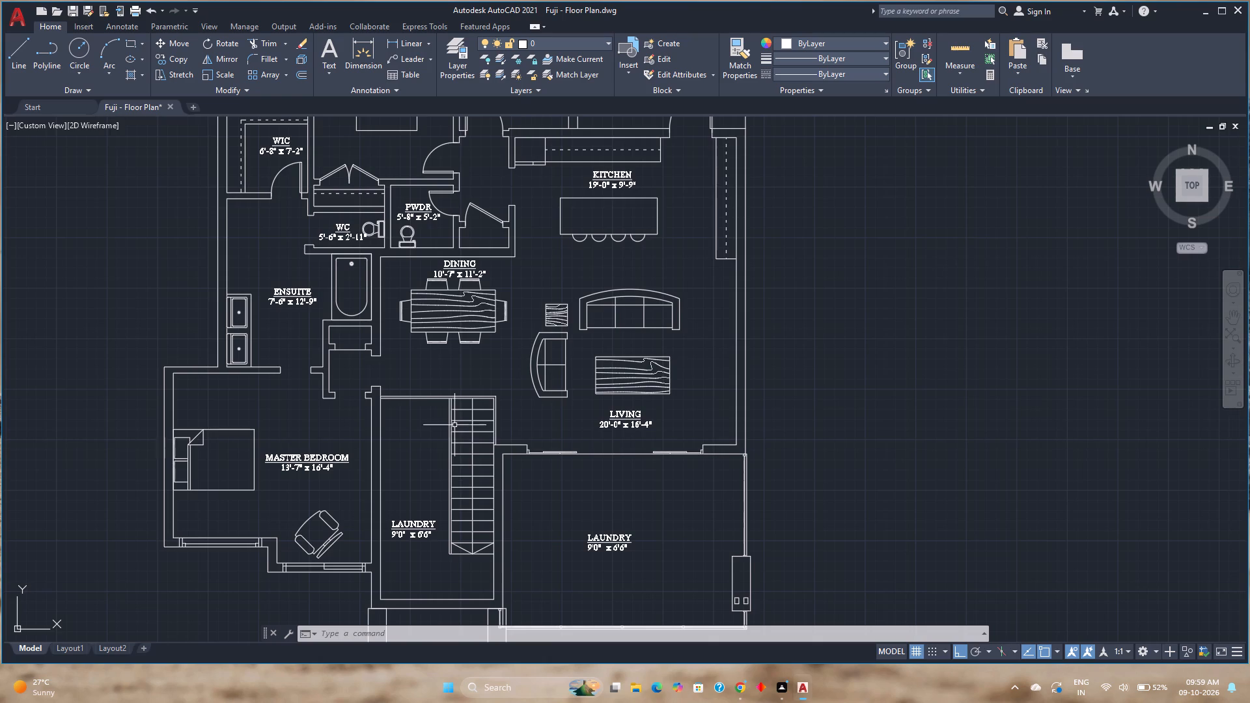
{"action": "double_click", "coordinate": [417, 527]}
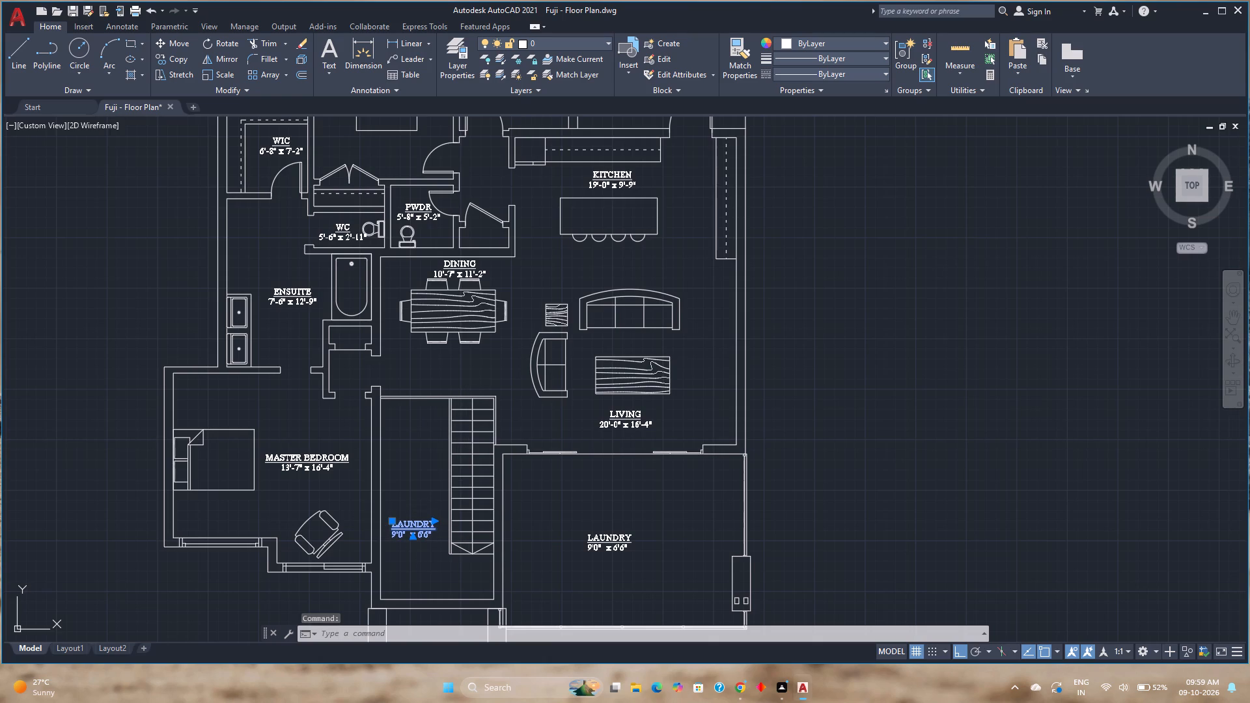
{"action": "key", "text": "ctrl+a"}
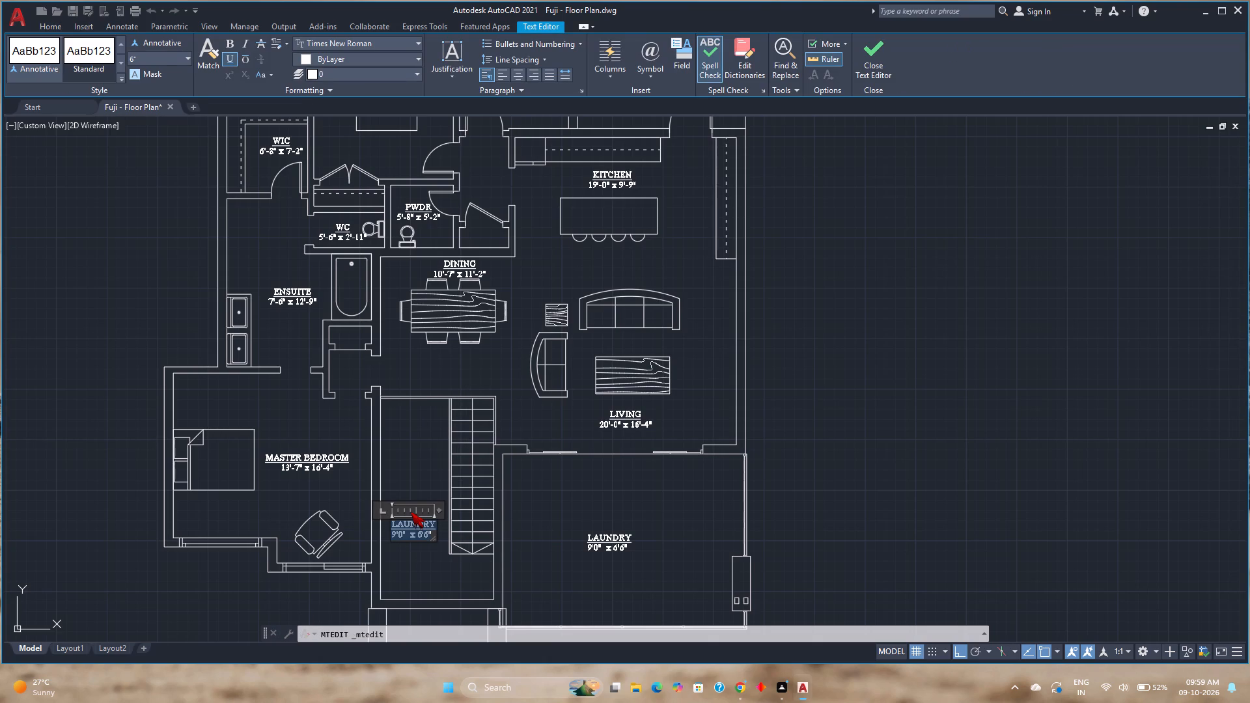
{"action": "key", "text": "BackSpace"}
{"action": "type", "text": "FO"}
{"action": "type", "text": "YER"}
{"action": "key", "text": "space"}
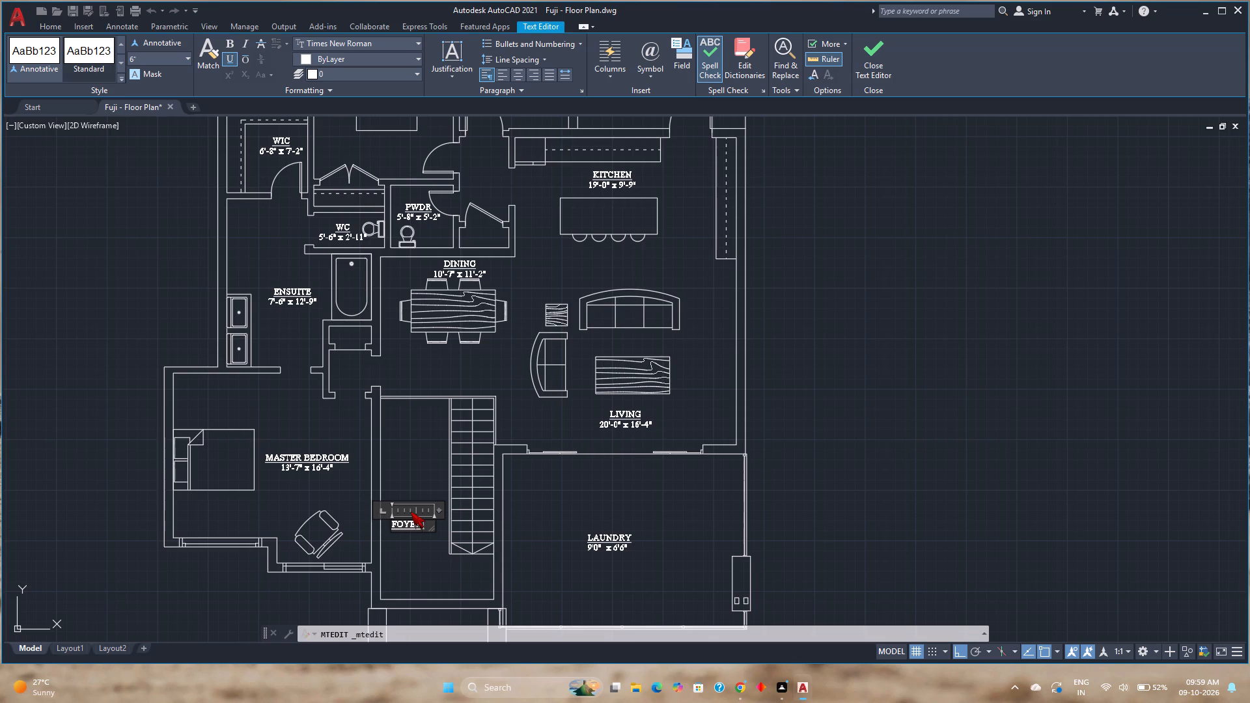
{"action": "type", "text": "BELOREW"}
{"action": "key", "text": "BackSpace"}
{"action": "key", "text": "BackSpace"}
{"action": "key", "text": "BackSpace"}
{"action": "key", "text": "w"}
Remove the underline from the whole FOYER BELOW label and finish editing it.
{"action": "key", "text": "ctrl+u"}
{"action": "key", "text": "ctrl+a"}
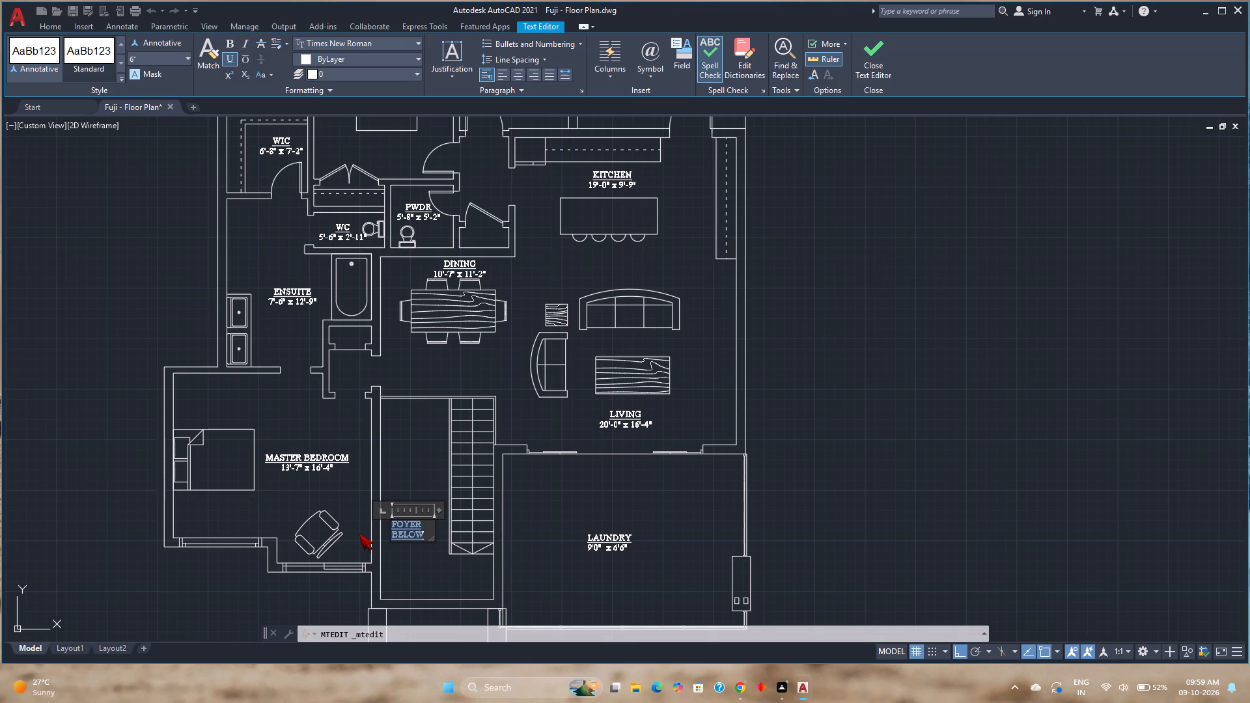
{"action": "key", "text": "shift+u"}
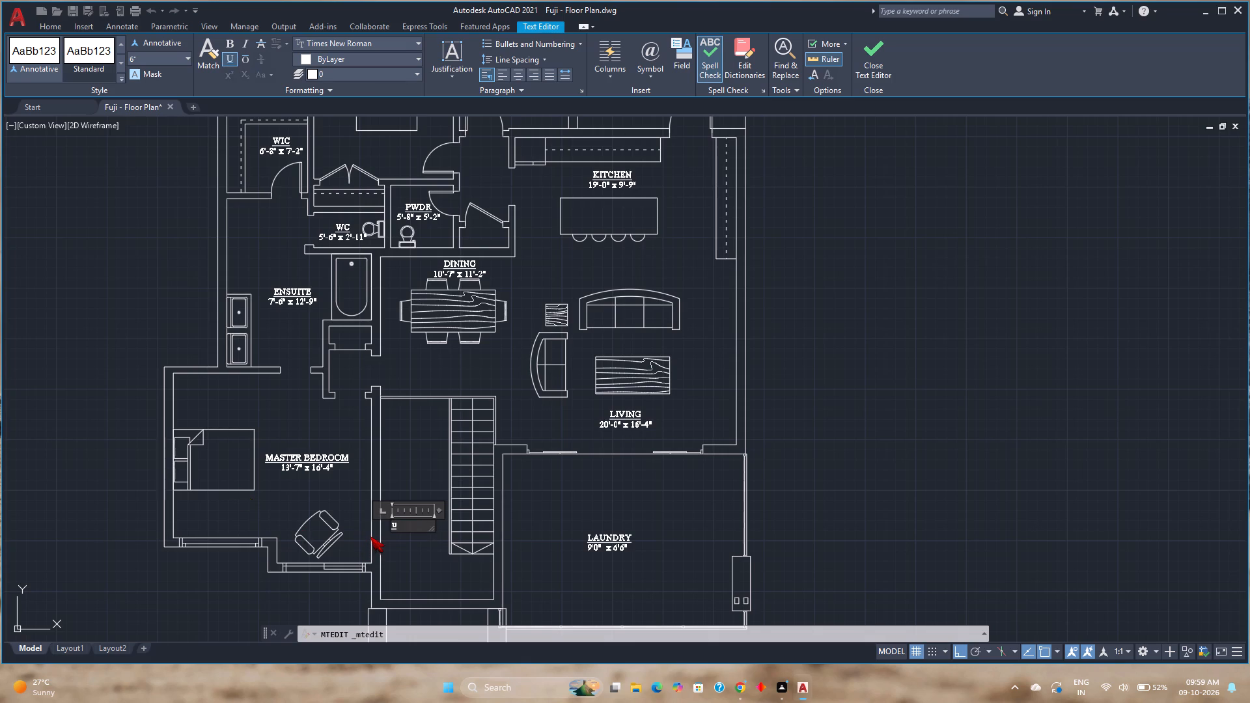
{"action": "key", "text": "BackSpace"}
{"action": "key", "text": "ctrl+z"}
{"action": "key", "text": "ctrl+z"}
{"action": "key", "text": "ctrl+u"}
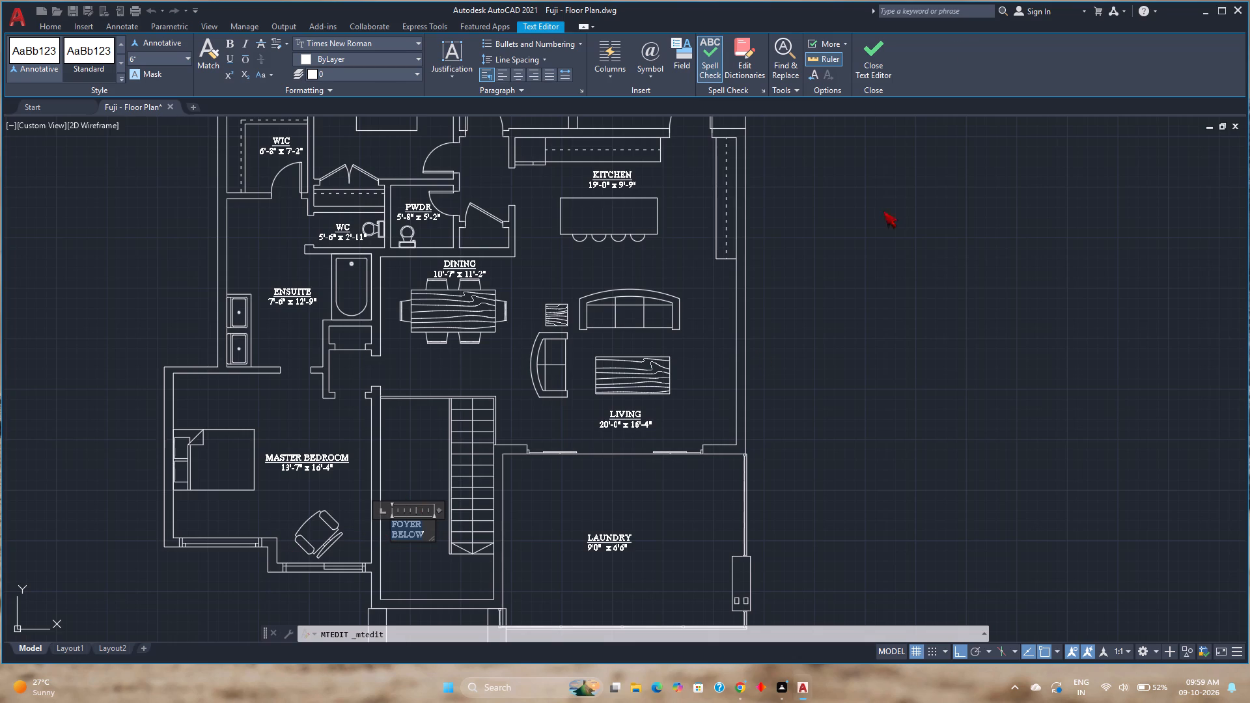
{"action": "left_click", "coordinate": [885, 49]}
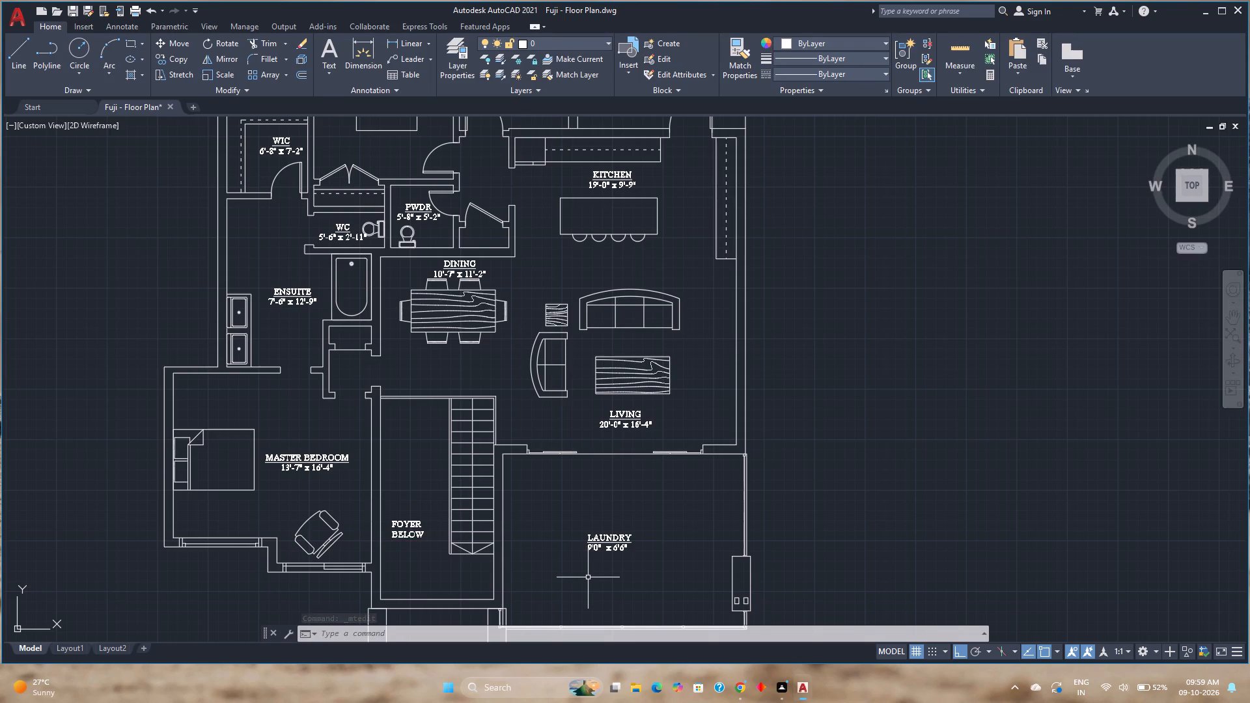
Rename the LAUNDRY label in the large space below the LIVING room as COVERED BALCONY.
{"action": "scroll", "coordinate": [639, 508], "scroll_direction": "down", "scroll_amount": 2}
{"action": "middle_click_drag", "start_coordinate": [639, 508], "coordinate": [607, 435]}
{"action": "scroll", "coordinate": [604, 434], "scroll_direction": "up", "scroll_amount": 3}
{"action": "middle_click_drag", "start_coordinate": [583, 497], "coordinate": [627, 386]}
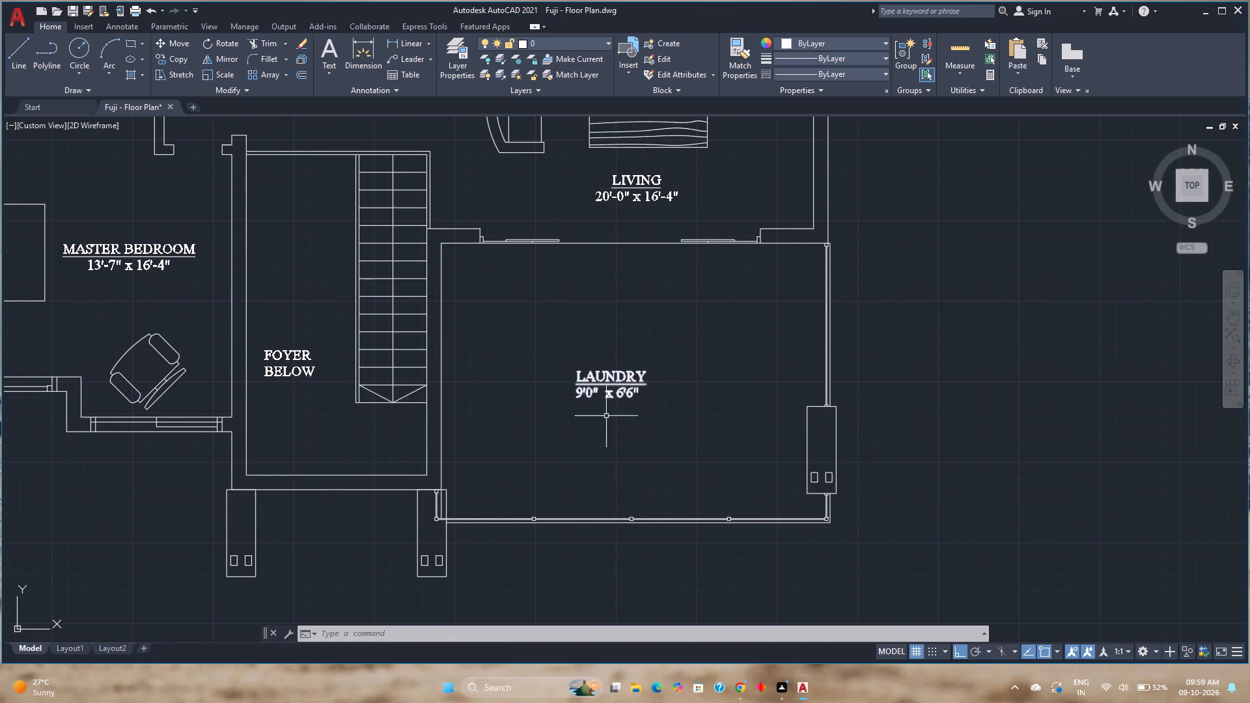
{"action": "double_click", "coordinate": [615, 378]}
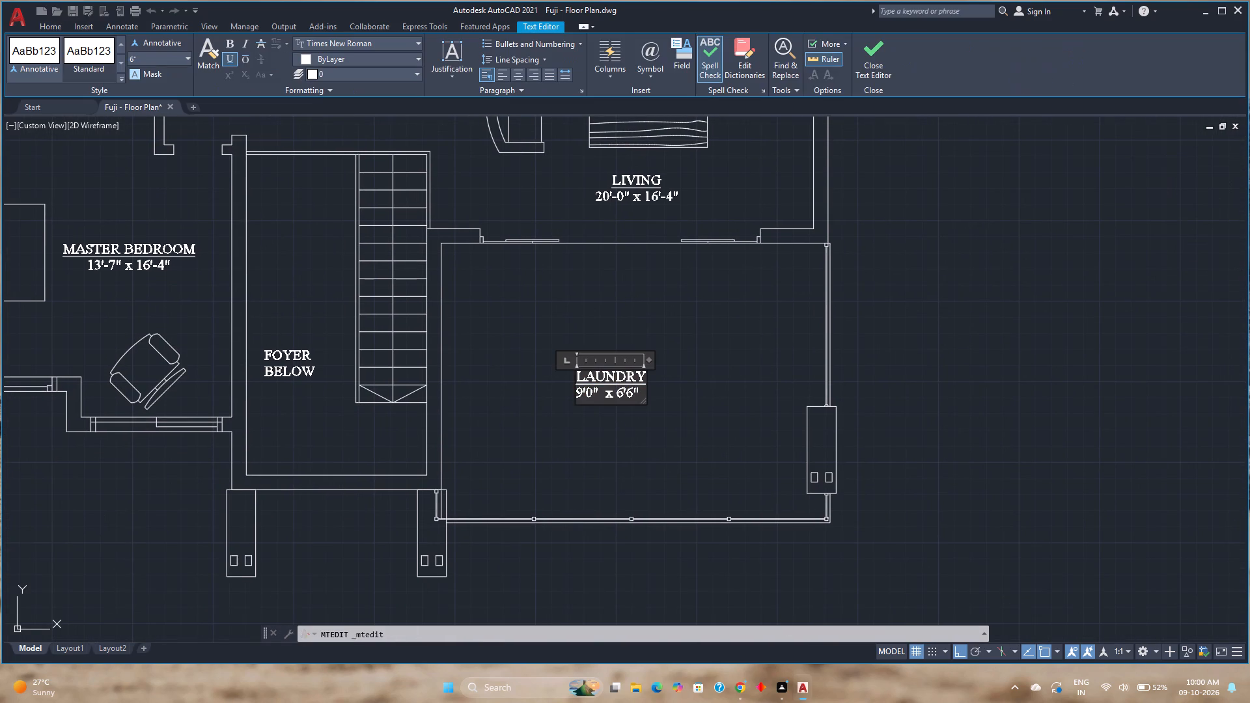
{"action": "left_click", "coordinate": [641, 375]}
{"action": "key", "text": "Right"}
{"action": "key", "text": "BackSpace"}
{"action": "key", "text": "BackSpace"}
{"action": "key", "text": "BackSpace"}
{"action": "key", "text": "BackSpace"}
{"action": "key", "text": "BackSpace"}
{"action": "key", "text": "BackSpace"}
{"action": "key", "text": "BackSpace"}
{"action": "type", "text": "COVER"}
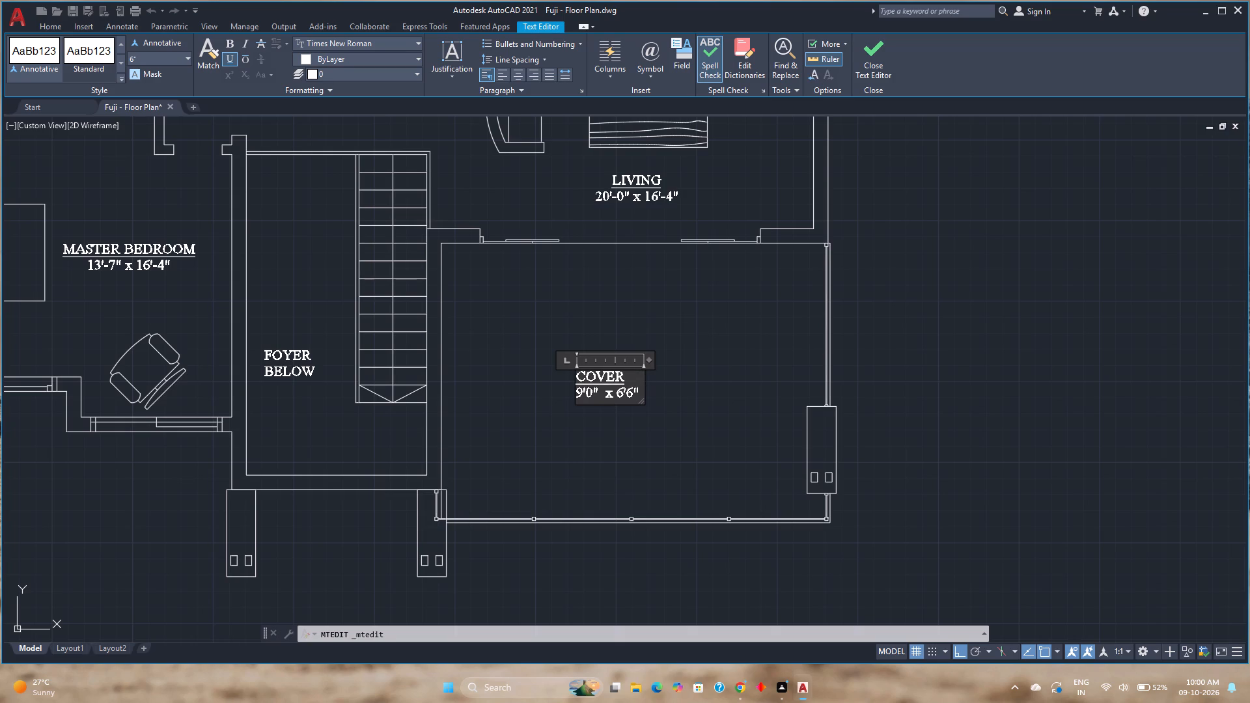
{"action": "type", "text": "ED"}
{"action": "key", "text": "space"}
{"action": "type", "text": "BALA"}
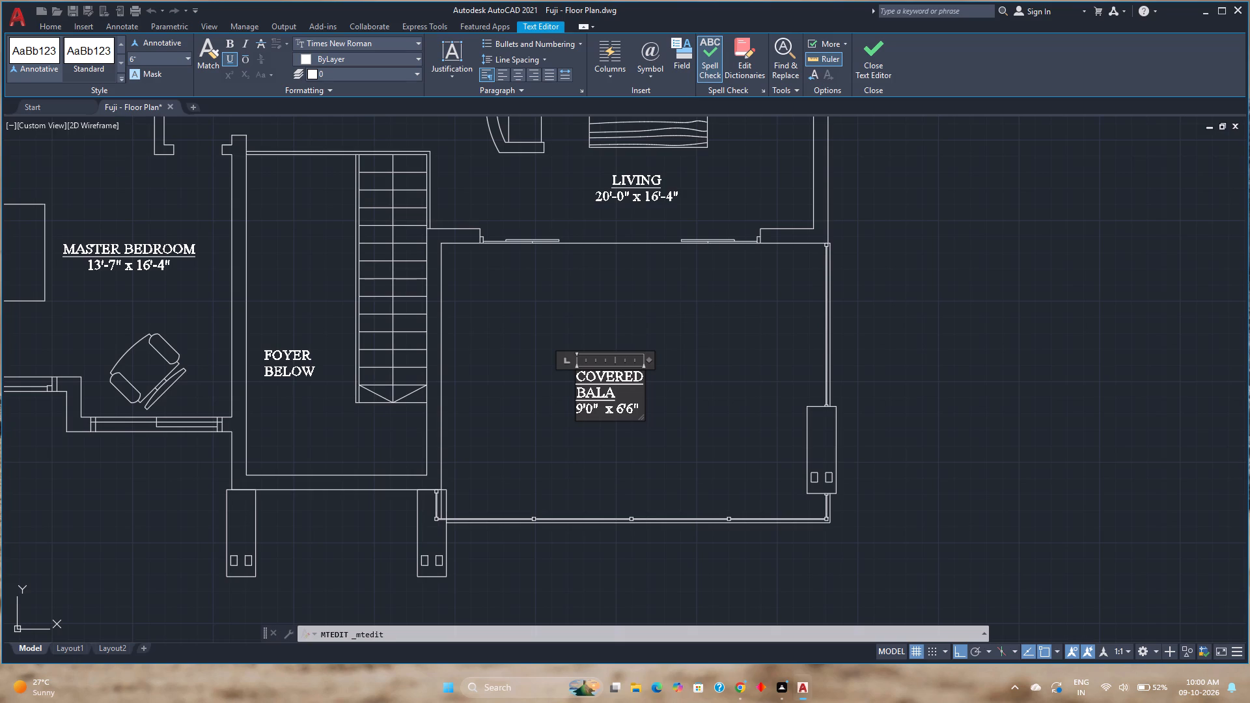
{"action": "key", "text": "BackSpace"}
{"action": "type", "text": "CONY"}
Replace the dimensions in the COVERED BALCONY label with 20'-0" x 14'-3".
{"action": "key", "text": "Down"}
{"action": "key", "text": "BackSpace"}
{"action": "key", "text": "BackSpace"}
{"action": "key", "text": "BackSpace"}
{"action": "key", "text": "BackSpace"}
{"action": "key", "text": "BackSpace"}
{"action": "key", "text": "BackSpace"}
{"action": "key", "text": "BackSpace"}
{"action": "key", "text": "BackSpace"}
{"action": "key", "text": "BackSpace"}
{"action": "key", "text": "BackSpace"}
{"action": "key", "text": "BackSpace"}
{"action": "key", "text": "BackSpace"}
{"action": "type", "text": "20"}
{"action": "type", "text": "'-0\" x"}
{"action": "key", "text": "space"}
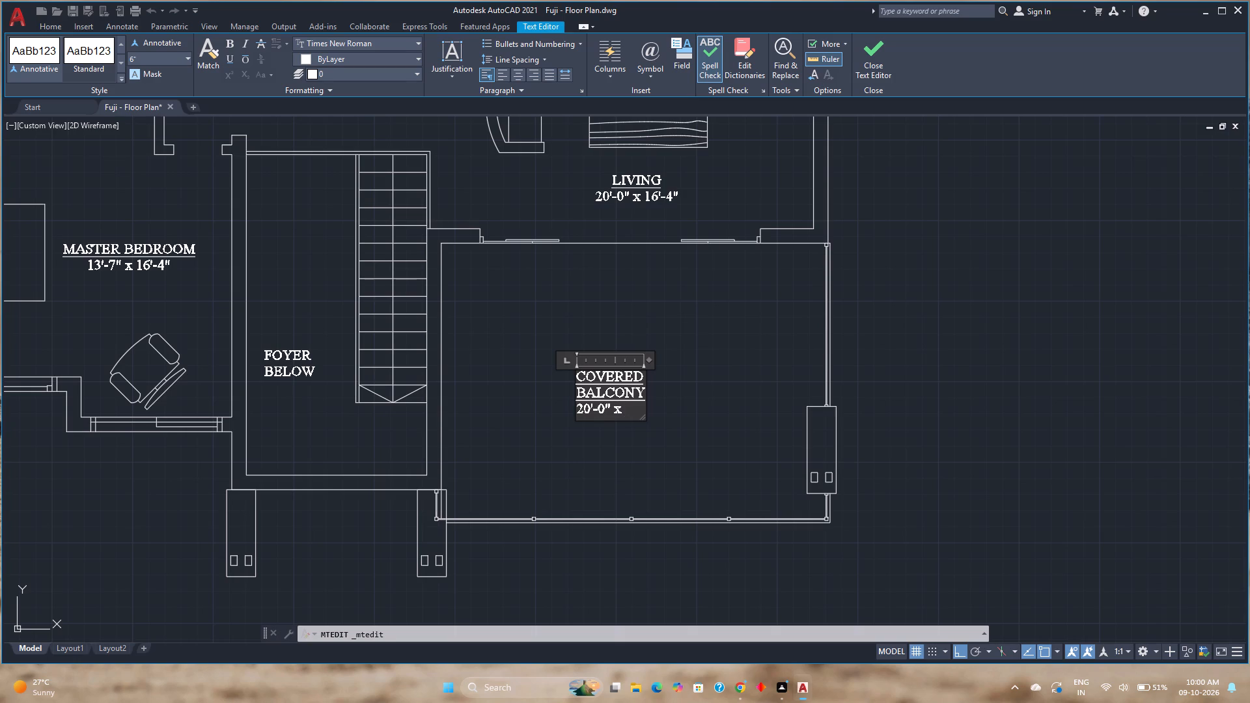
{"action": "type", "text": "14'-"}
{"action": "key", "text": "3"}
{"action": "key", "text": "shift+quotedbl"}
Centre-align all the COVERED BALCONY label text and widen its text box so the name and the dimensions each fit on one line.
{"action": "key", "text": "ctrl+a"}
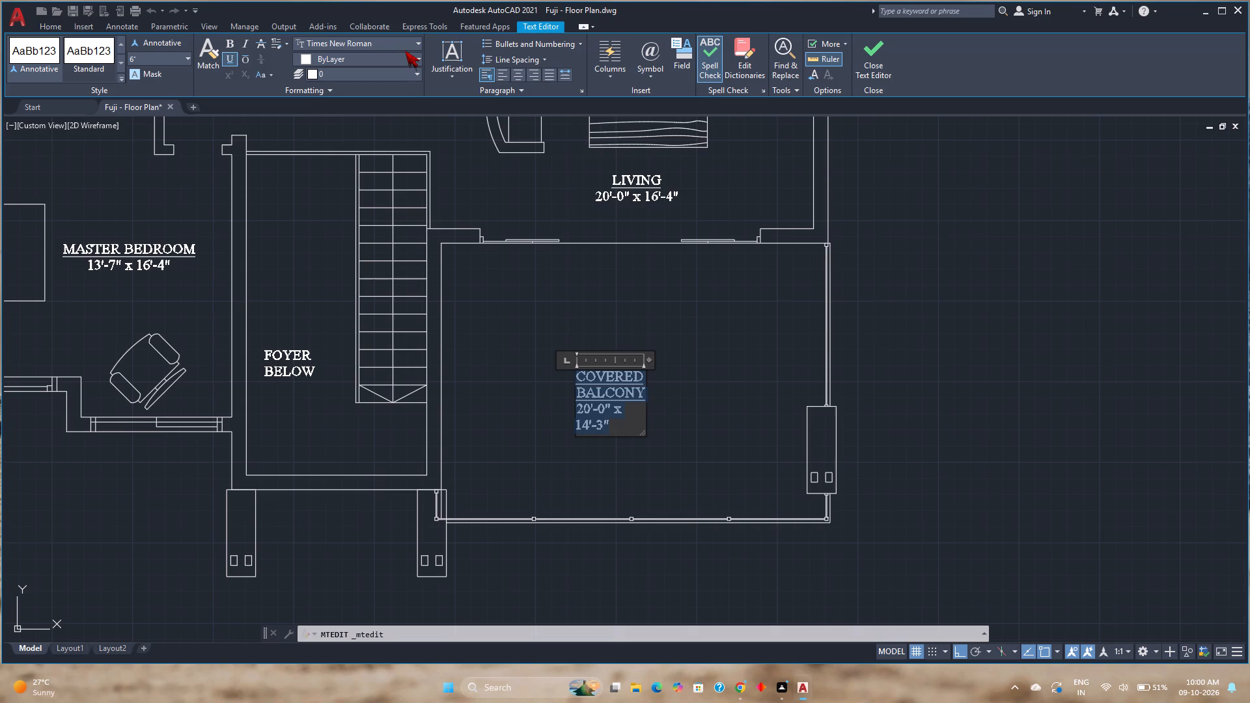
{"action": "key", "text": "ctrl+e"}
{"action": "key", "text": "ctrl+i"}
{"action": "key", "text": "ctrl+i"}
{"action": "key", "text": "ctrl+i"}
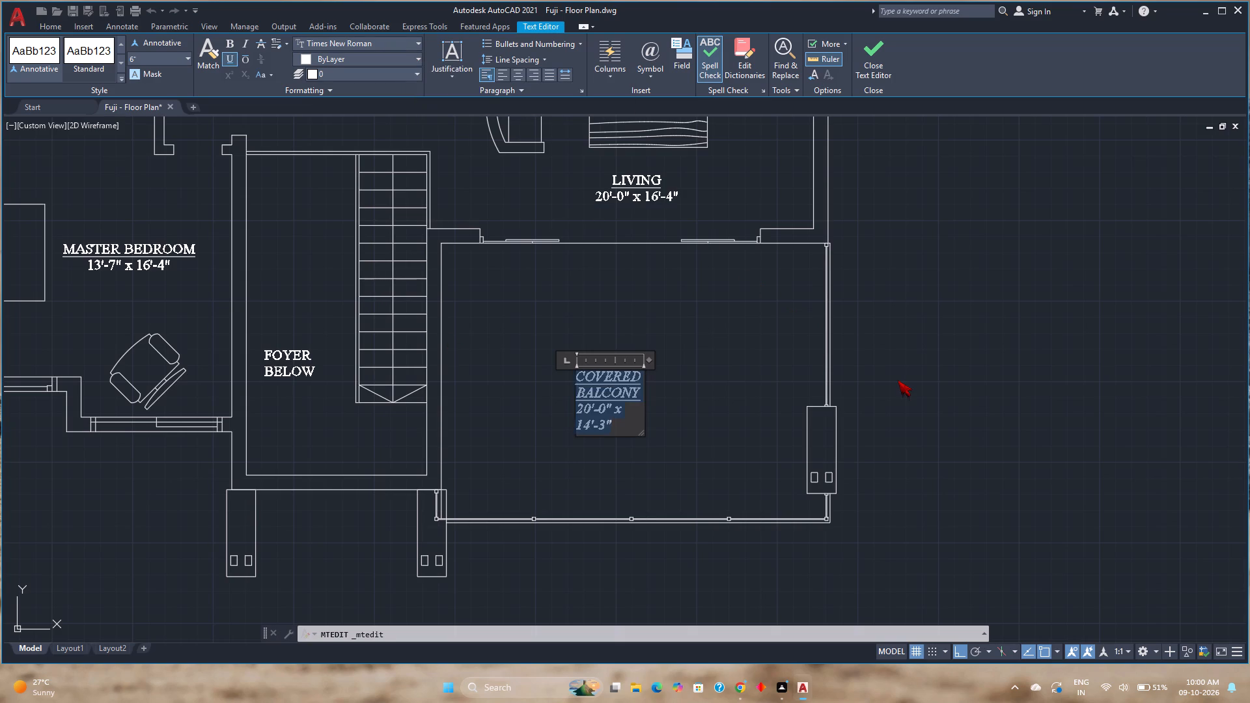
{"action": "key", "text": "ctrl+i"}
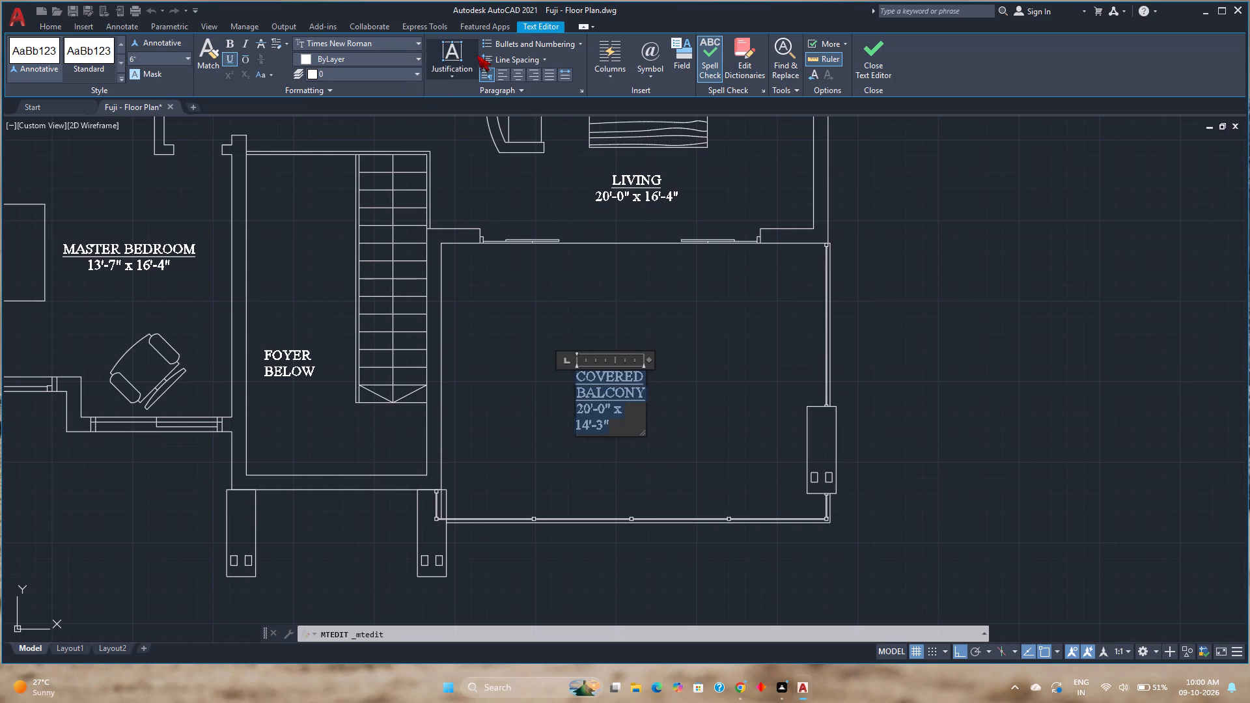
{"action": "left_click", "coordinate": [519, 70]}
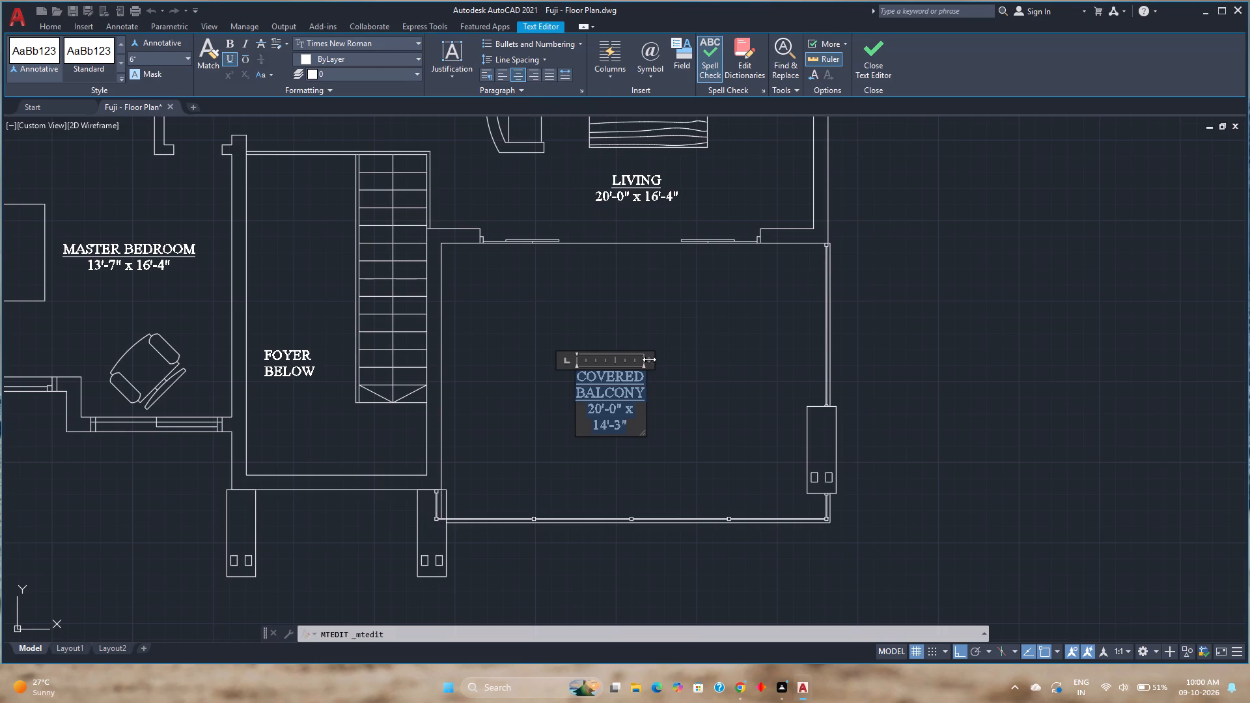
{"action": "left_click_drag", "start_coordinate": [649, 359], "coordinate": [740, 361]}
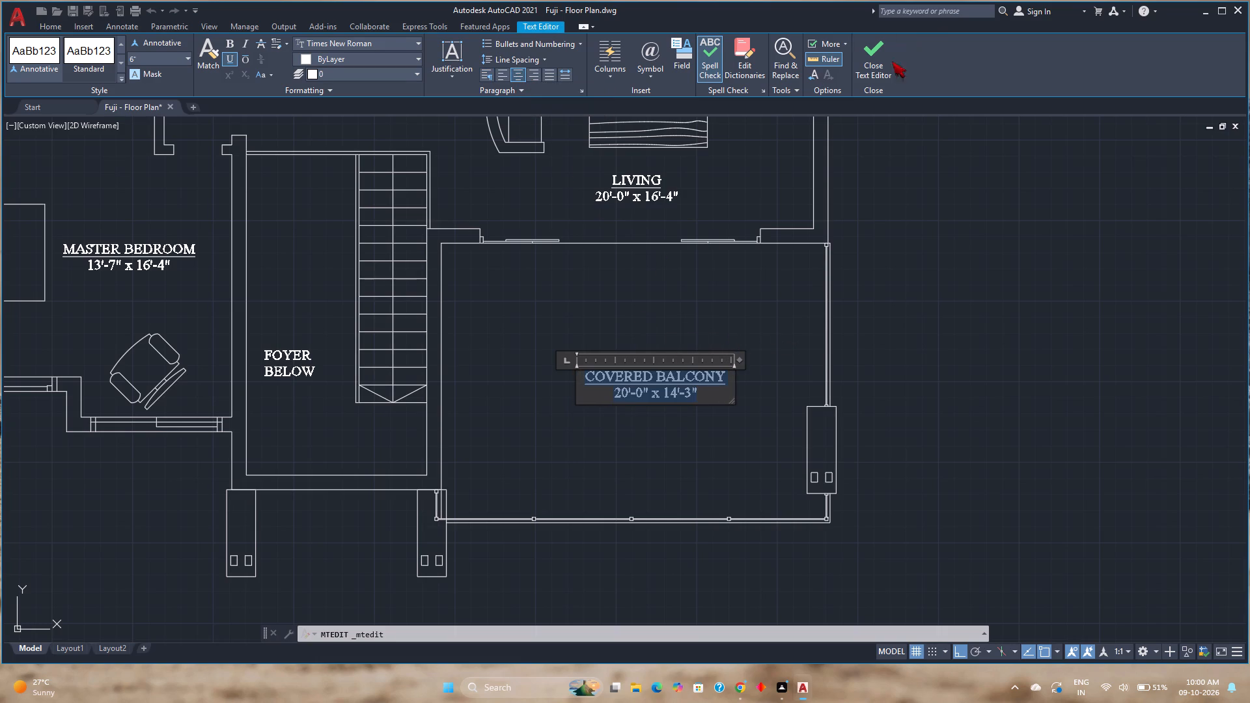
{"action": "left_click", "coordinate": [879, 64]}
Shift the COVERED BALCONY label slightly to the left within the balcony and save the drawing.
{"action": "left_click", "coordinate": [628, 378]}
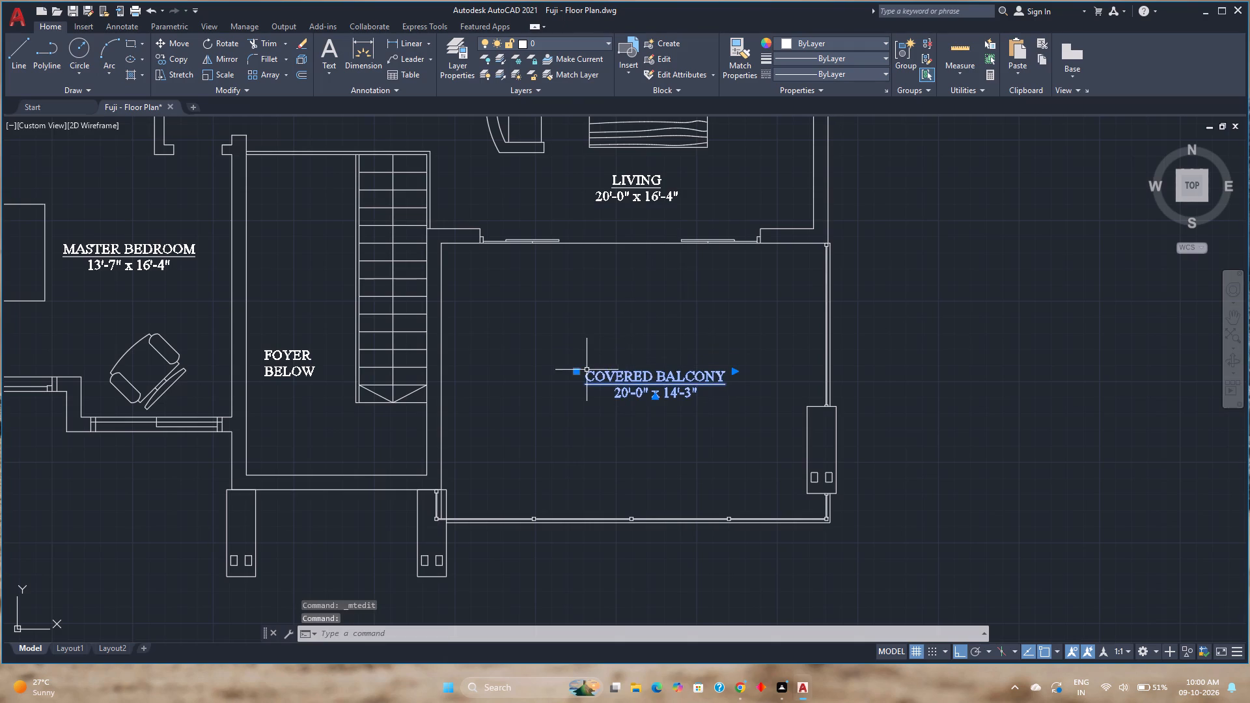
{"action": "left_click", "coordinate": [574, 372]}
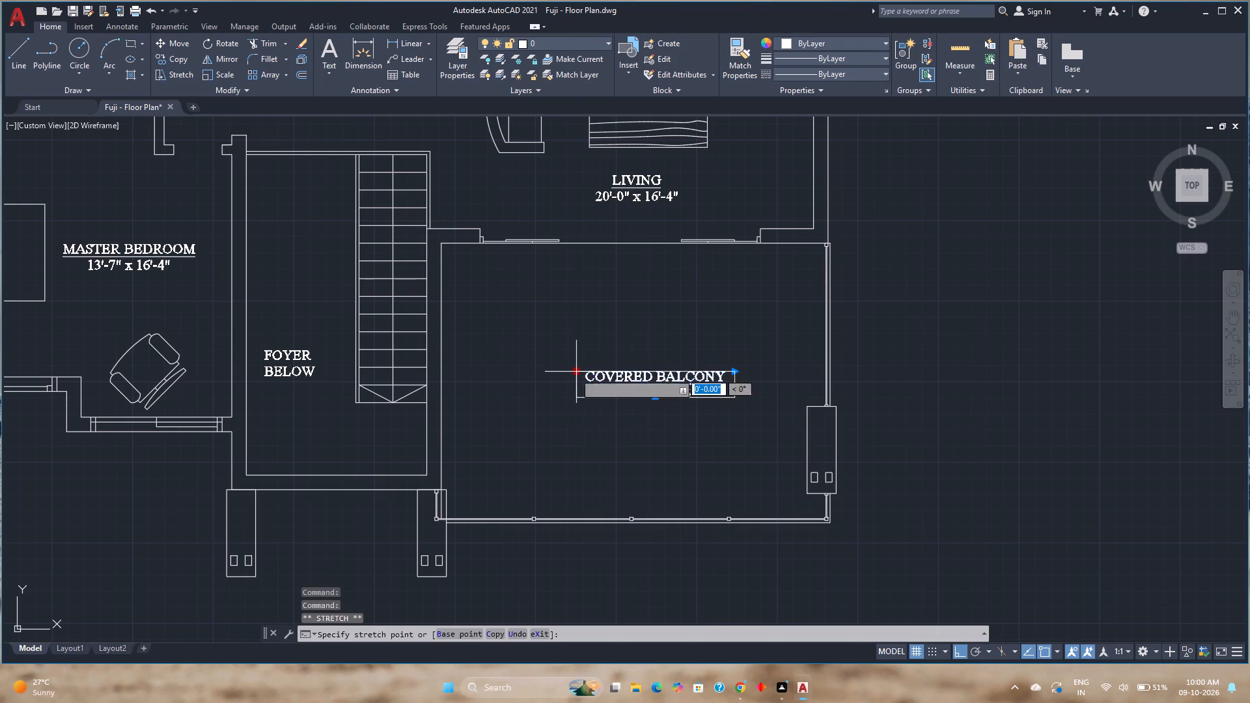
{"action": "left_click", "coordinate": [564, 372]}
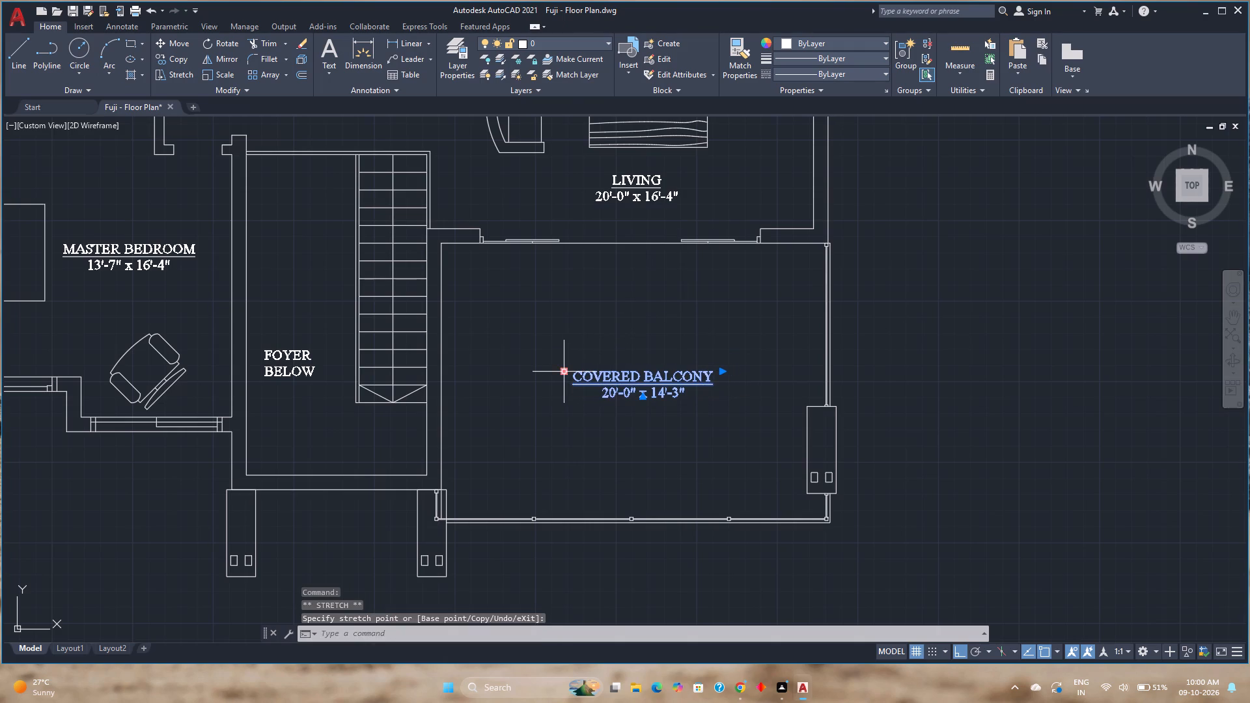
{"action": "key", "text": "Escape"}
{"action": "key", "text": "ctrl+s"}
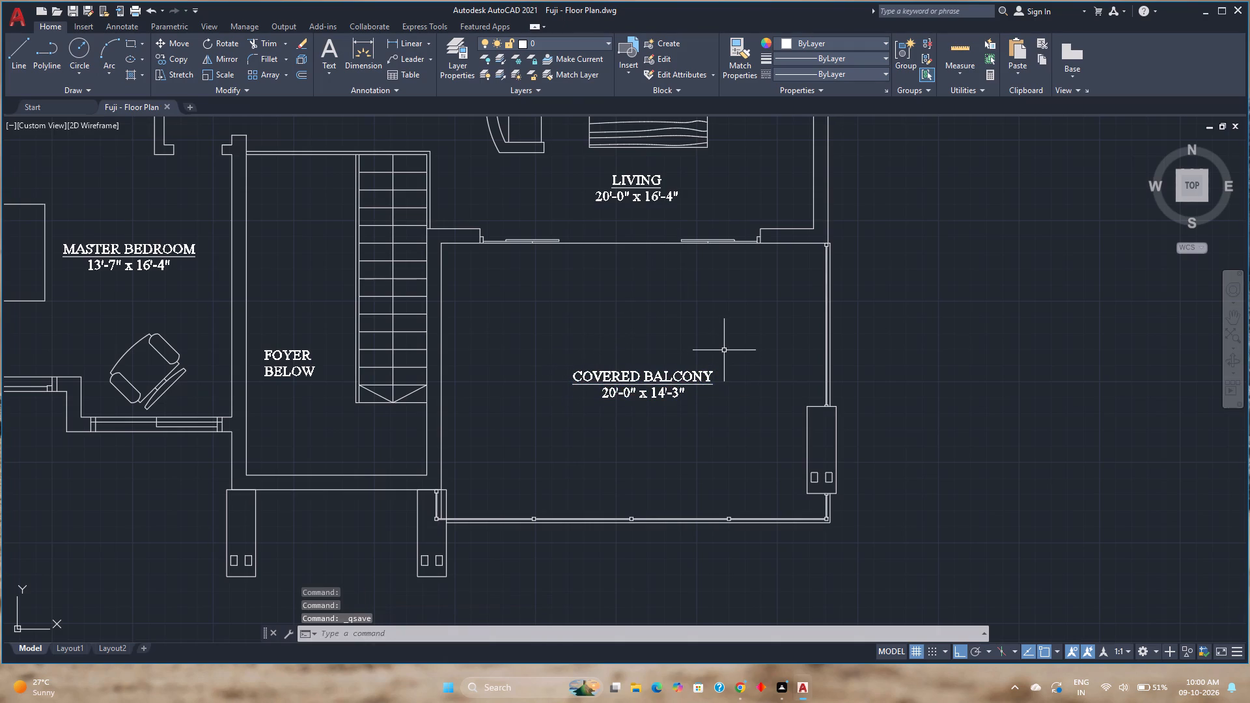
Draw a horizontal line across the LIVING room's east wall, from the inner corner at its lower end to the outer face.
{"action": "scroll", "coordinate": [724, 350], "scroll_direction": "down", "scroll_amount": 2}
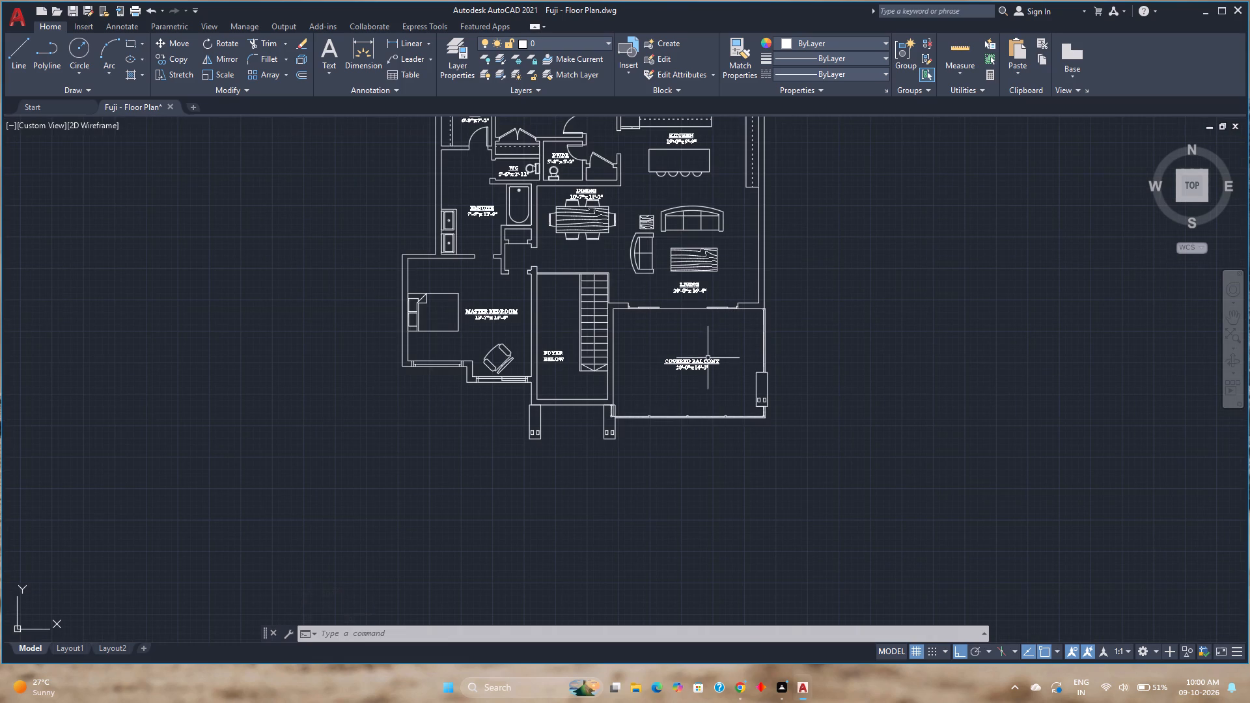
{"action": "scroll", "coordinate": [749, 281], "scroll_direction": "up", "scroll_amount": 3}
{"action": "middle_click_drag", "start_coordinate": [754, 307], "coordinate": [507, 350]}
{"action": "scroll", "coordinate": [553, 422], "scroll_direction": "up", "scroll_amount": 2}
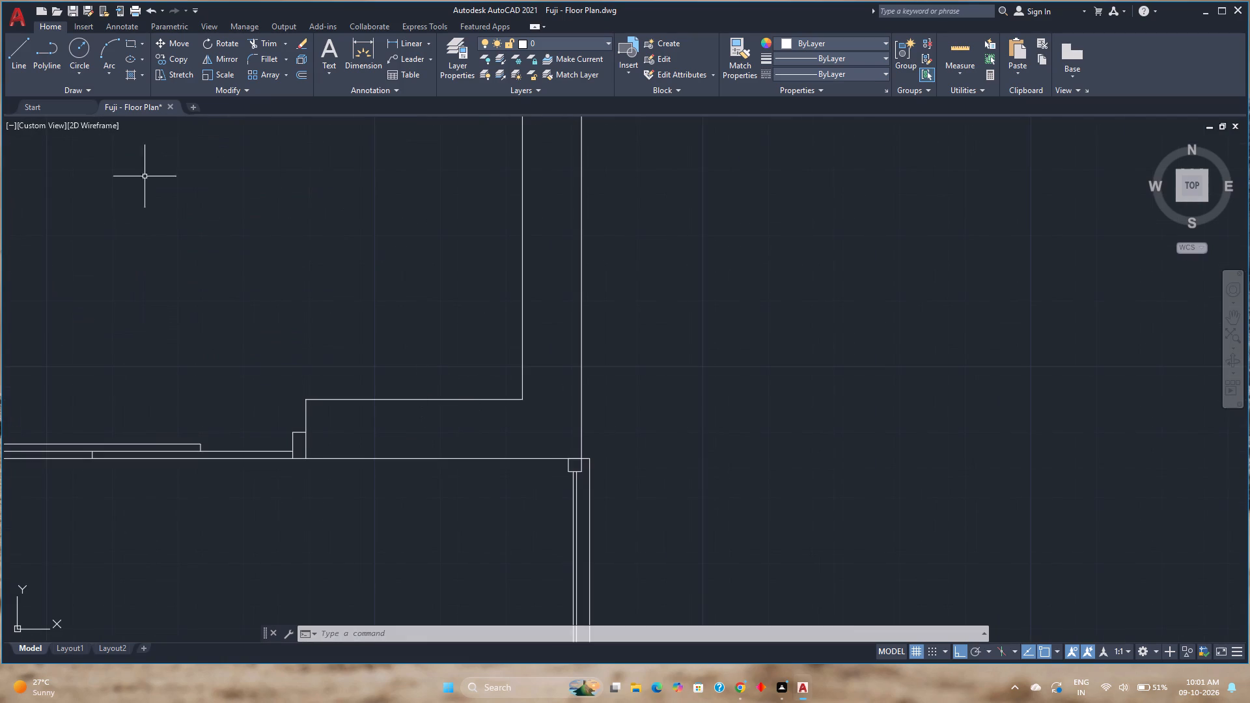
{"action": "left_click", "coordinate": [13, 48]}
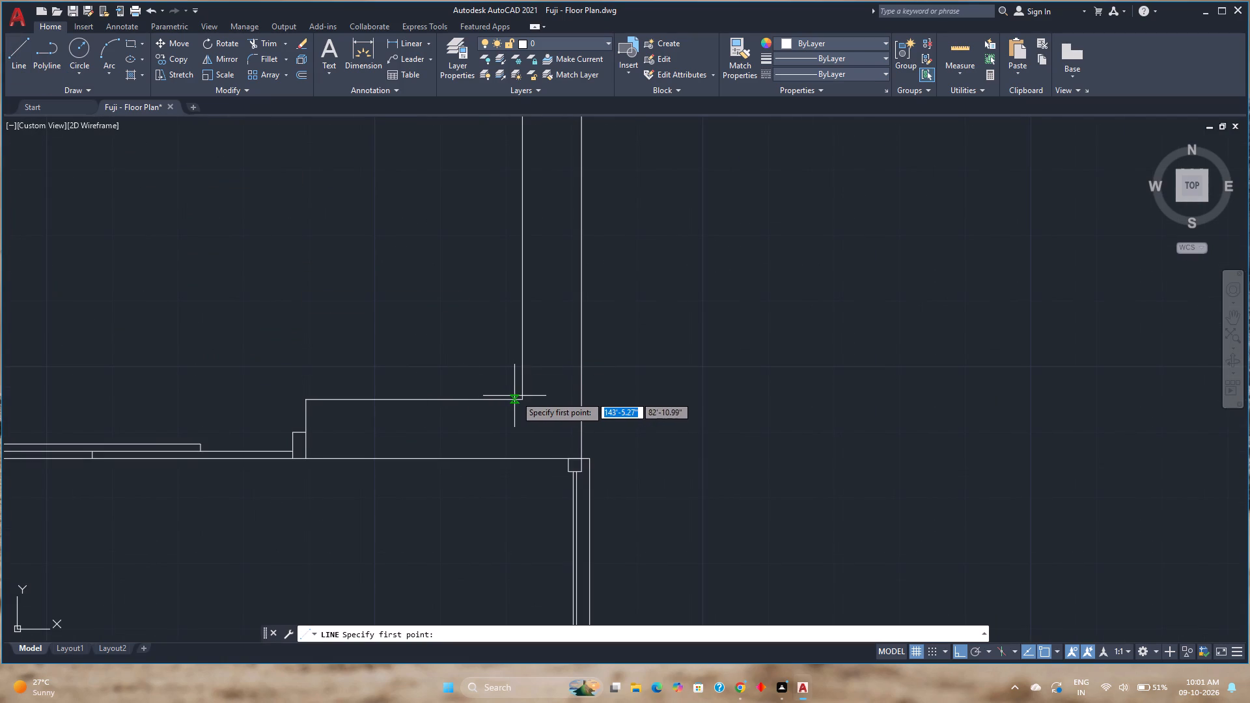
{"action": "left_click", "coordinate": [522, 397]}
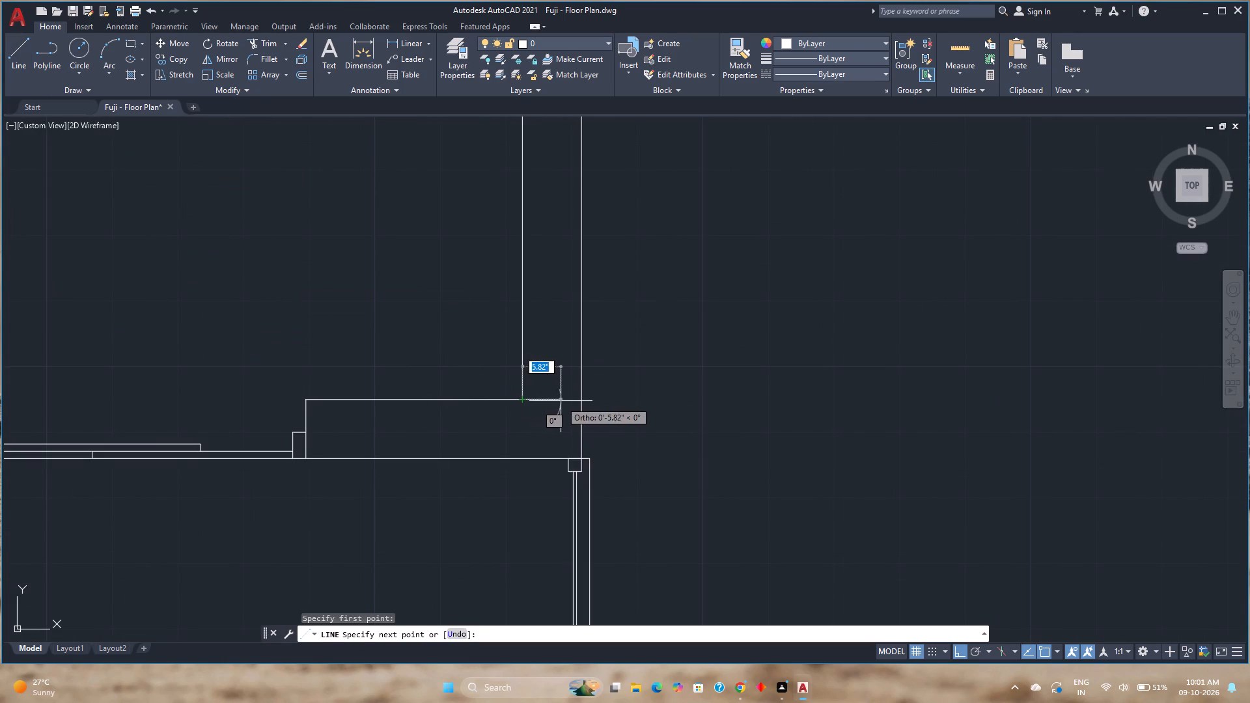
{"action": "left_click", "coordinate": [583, 399]}
{"action": "key", "text": "Escape"}
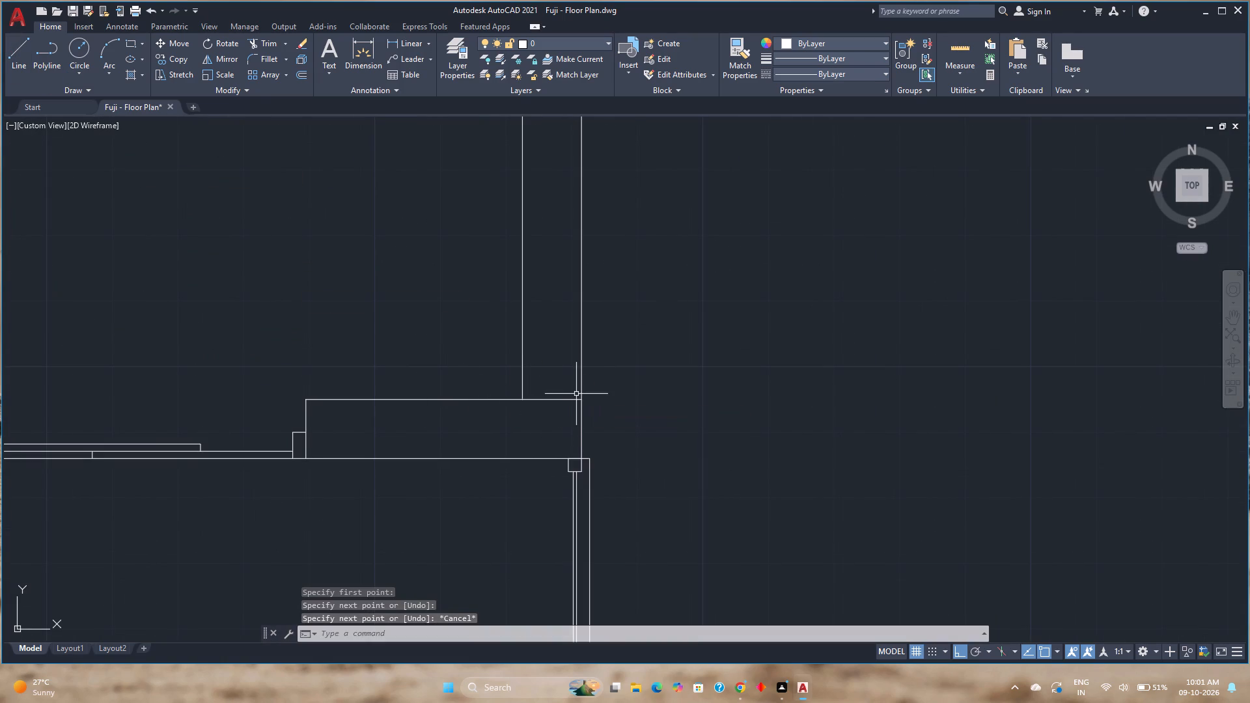
Move the line across the east wall 3" upward from the inner corner.
{"action": "left_click", "coordinate": [559, 398]}
{"action": "key", "text": "m"}
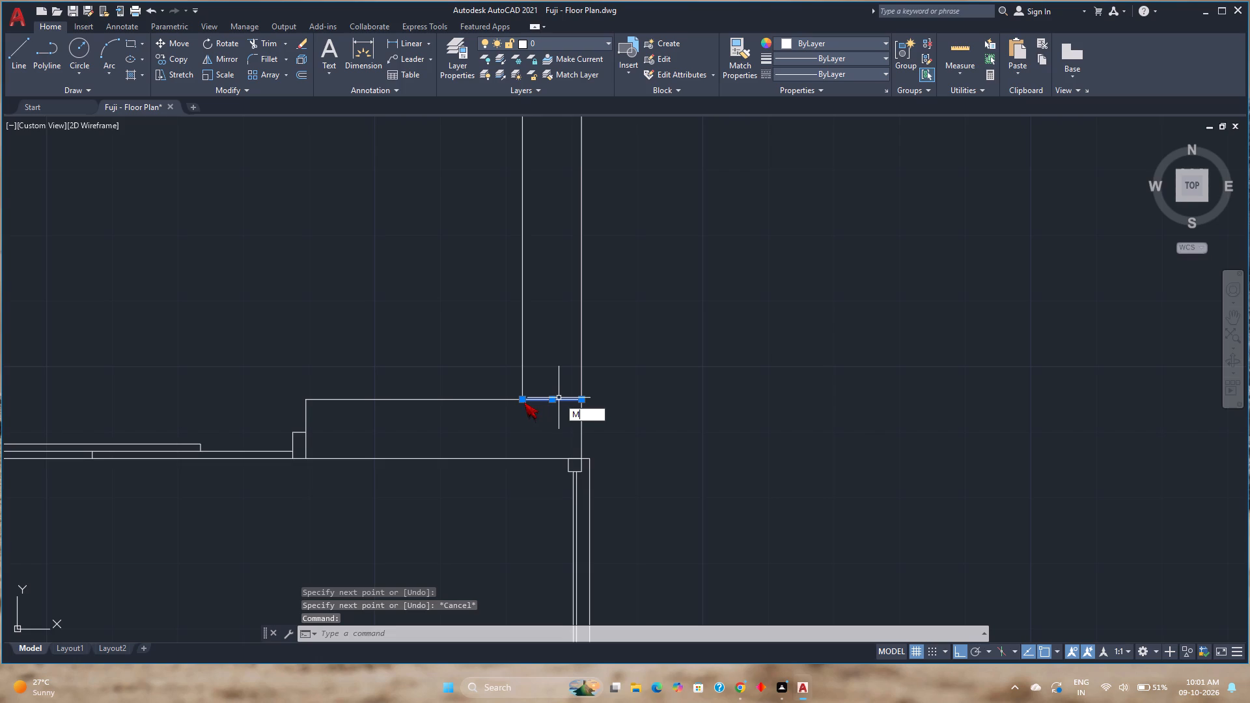
{"action": "key", "text": "Return"}
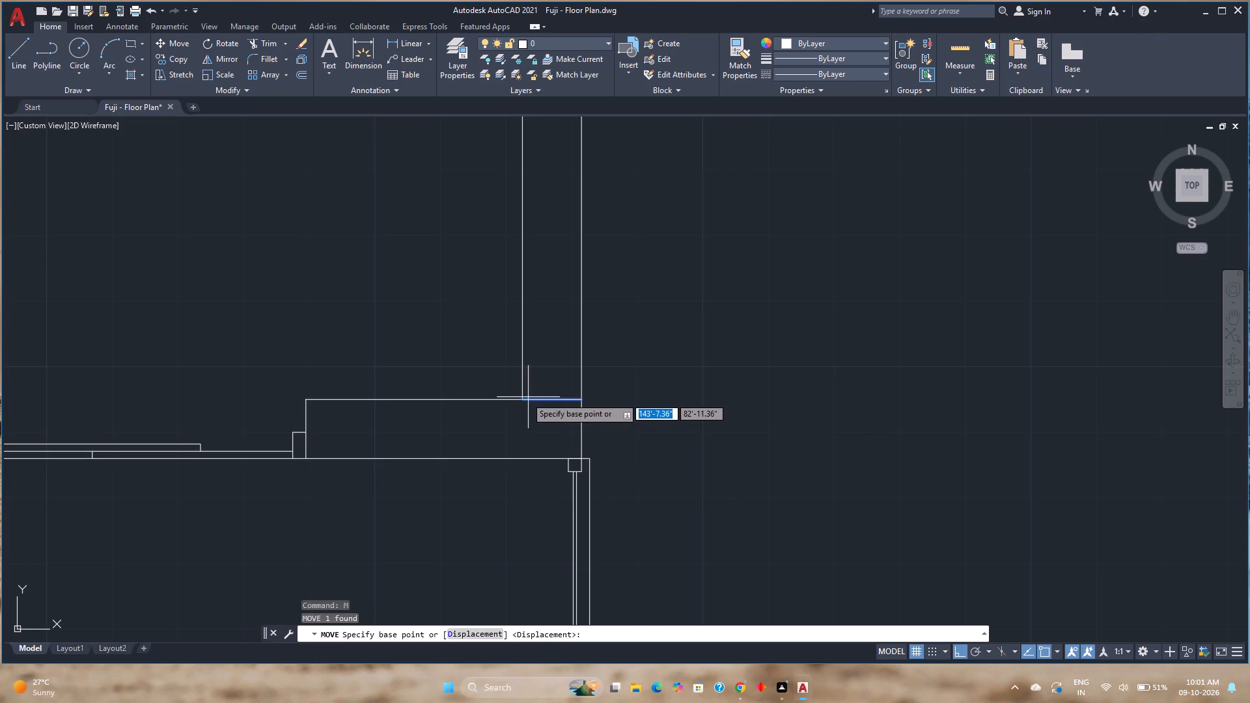
{"action": "left_click", "coordinate": [523, 398]}
{"action": "key", "text": "3"}
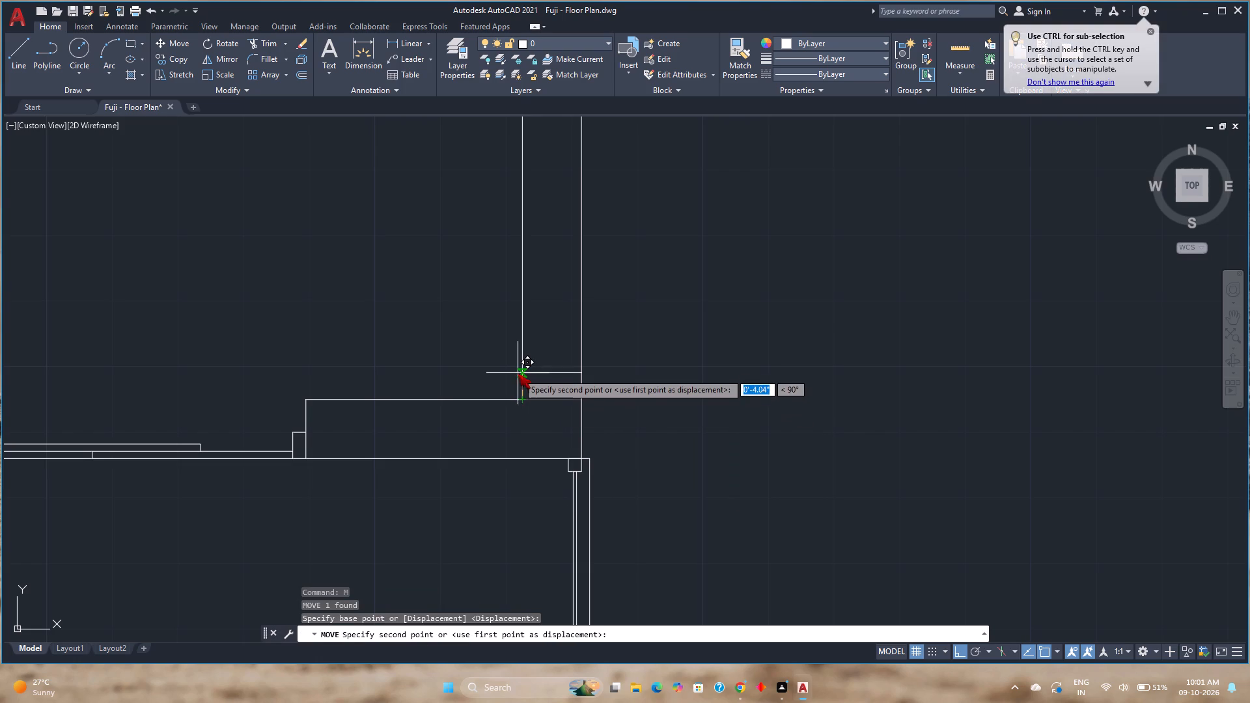
{"action": "key", "text": "Return"}
Offset the line across the LIVING room's east wall 3' upward along the wall.
{"action": "left_click", "coordinate": [302, 76]}
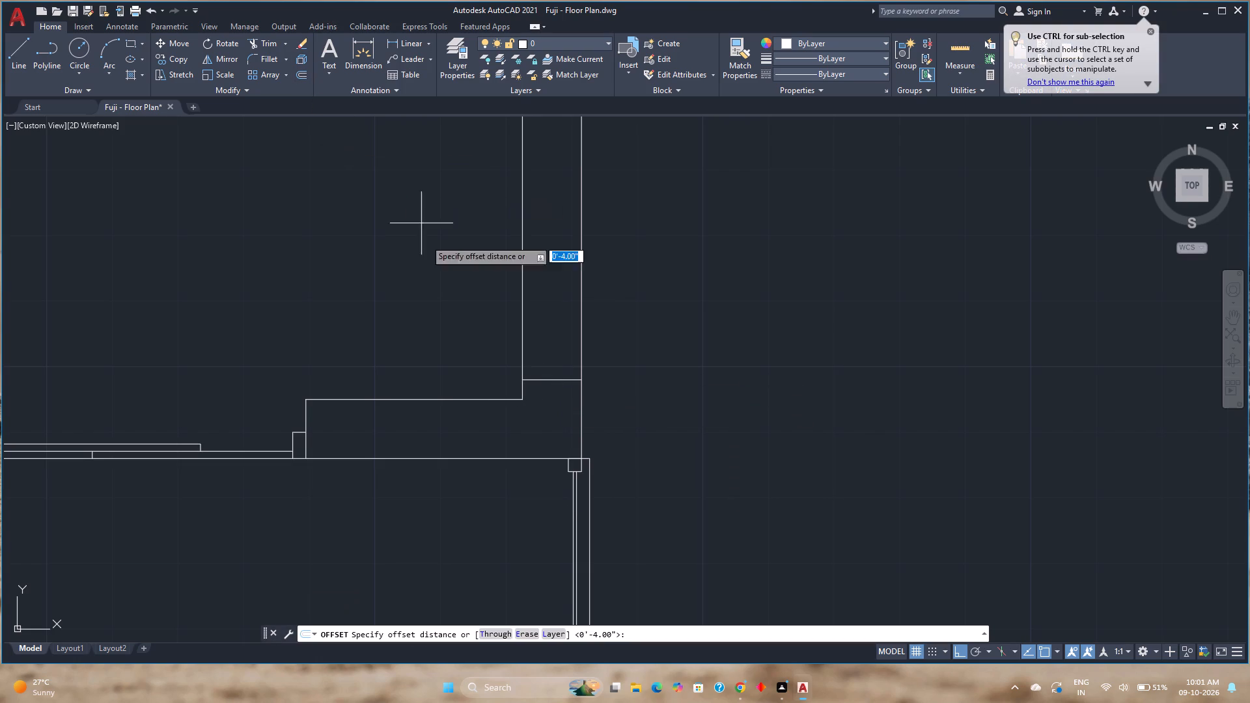
{"action": "scroll", "coordinate": [460, 279], "scroll_direction": "down", "scroll_amount": 1}
{"action": "middle_click_drag", "start_coordinate": [460, 279], "coordinate": [462, 373]}
{"action": "key", "text": "3"}
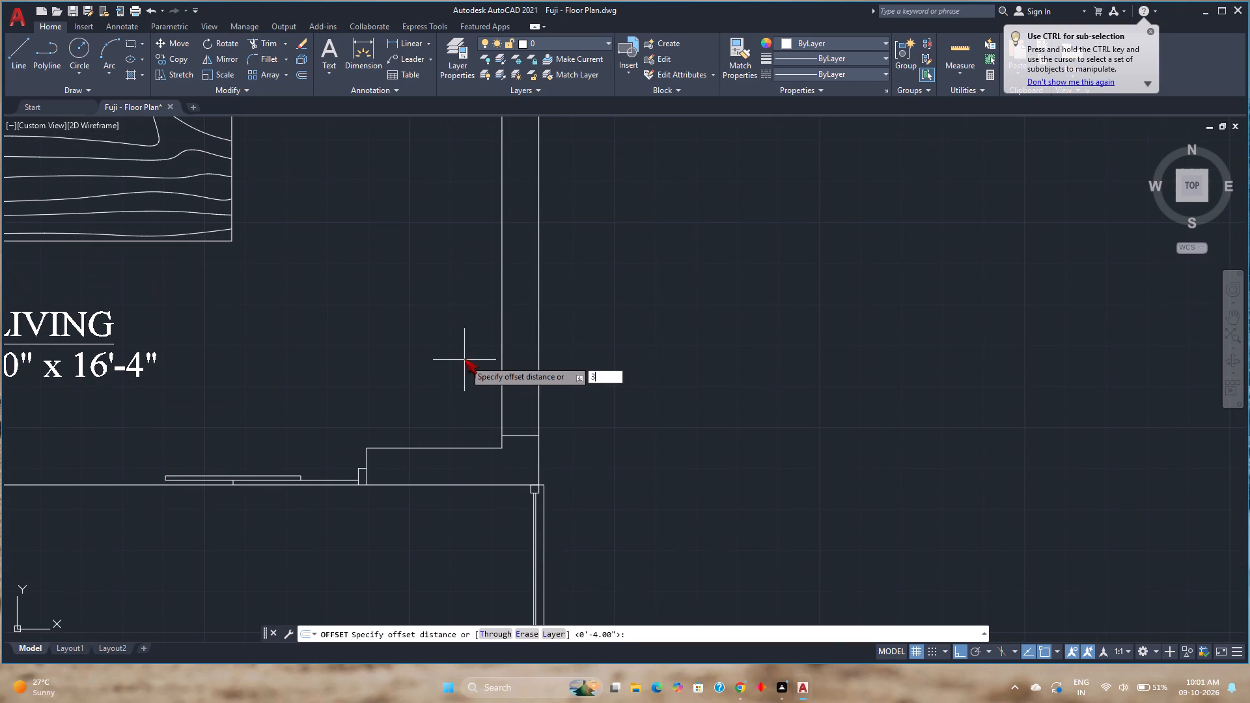
{"action": "key", "text": "apostrophe"}
{"action": "key", "text": "Return"}
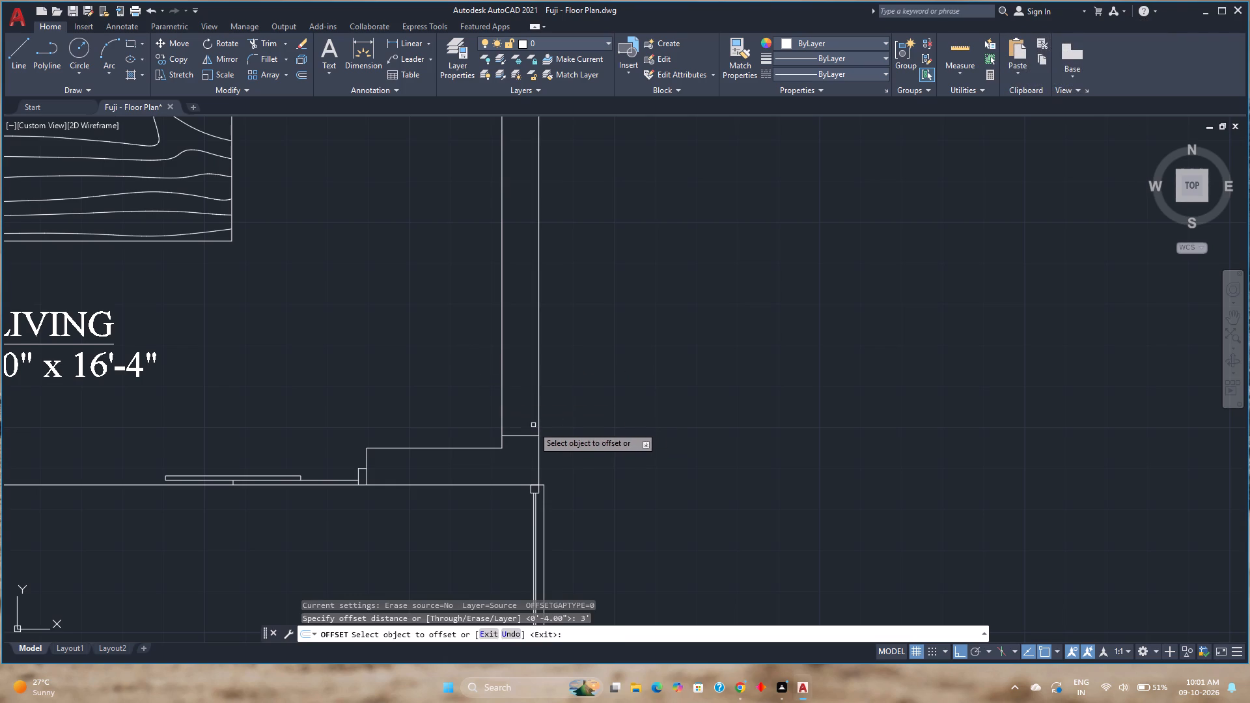
{"action": "left_click", "coordinate": [529, 434]}
{"action": "scroll", "coordinate": [523, 361], "scroll_direction": "down", "scroll_amount": 1}
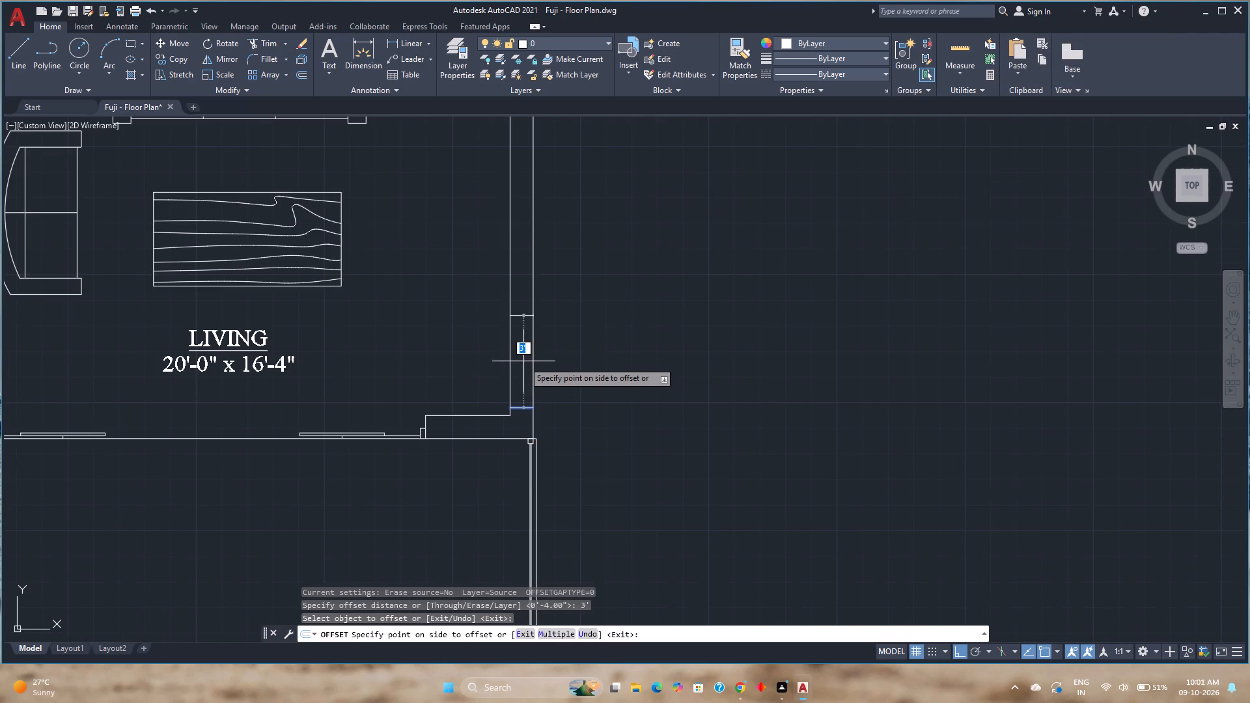
{"action": "left_click", "coordinate": [525, 359]}
{"action": "key", "text": "Escape"}
{"action": "scroll", "coordinate": [525, 359], "scroll_direction": "down", "scroll_amount": 1}
{"action": "scroll", "coordinate": [525, 358], "scroll_direction": "up", "scroll_amount": 2}
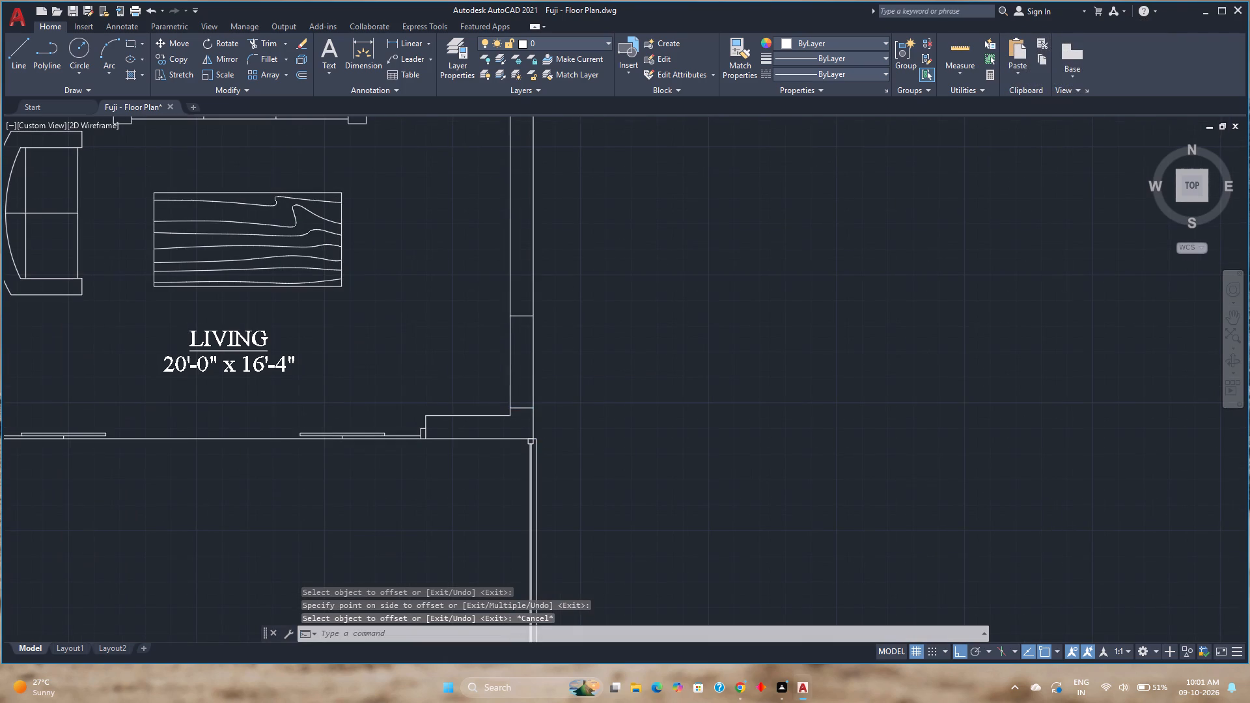
Offset the upper and lower lines across the east wall 2" inward, toward the middle of the opening.
{"action": "scroll", "coordinate": [525, 358], "scroll_direction": "up", "scroll_amount": 2}
{"action": "middle_click_drag", "start_coordinate": [525, 358], "coordinate": [505, 386]}
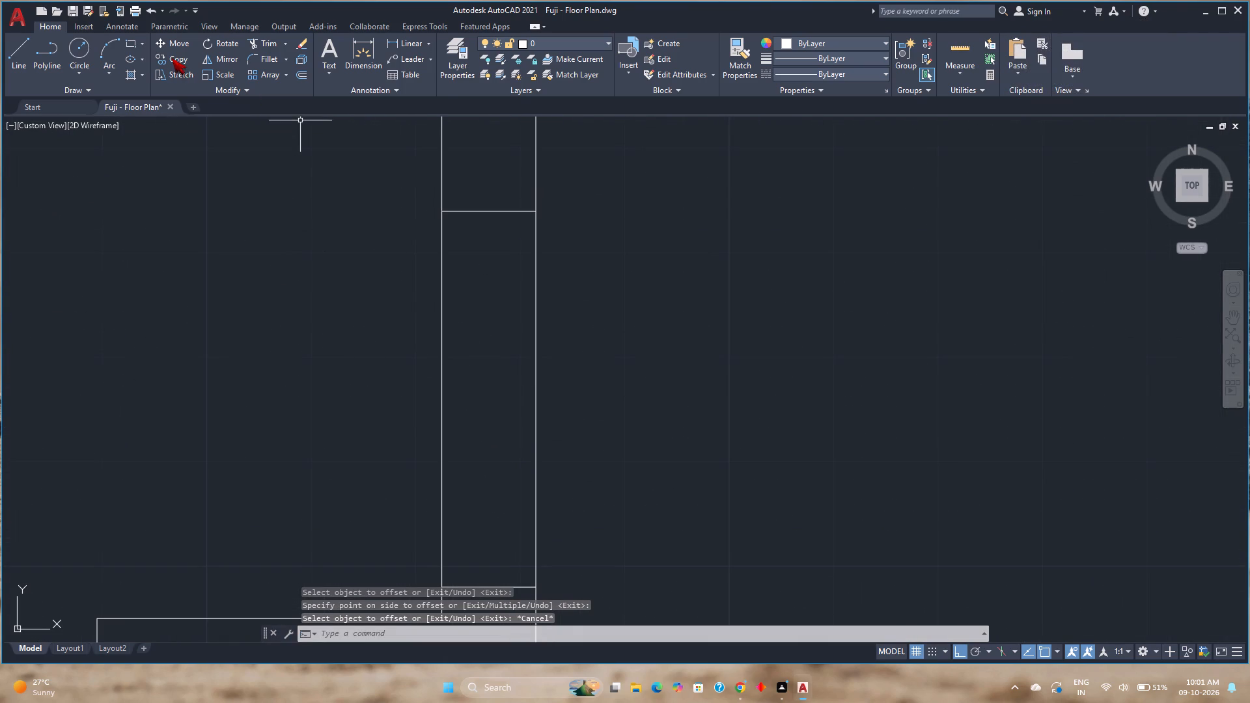
{"action": "left_click", "coordinate": [307, 77]}
{"action": "key", "text": "2"}
{"action": "key", "text": "Return"}
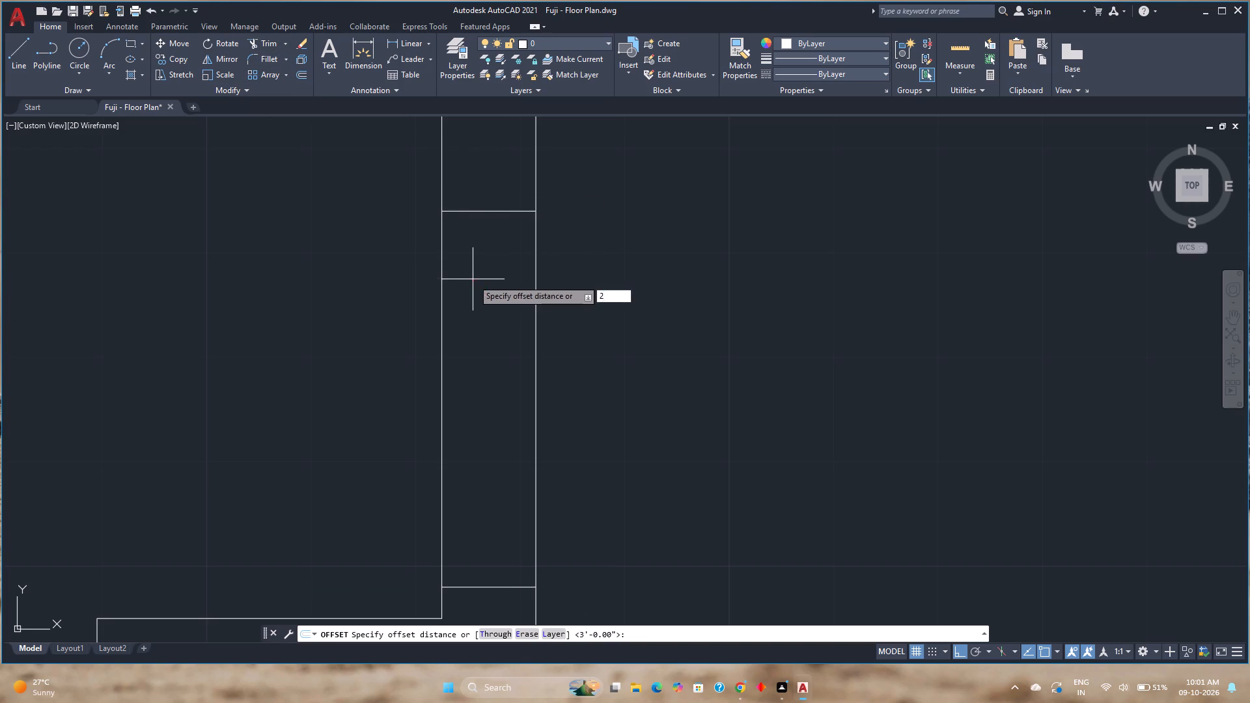
{"action": "left_click", "coordinate": [488, 211]}
{"action": "left_click", "coordinate": [495, 265]}
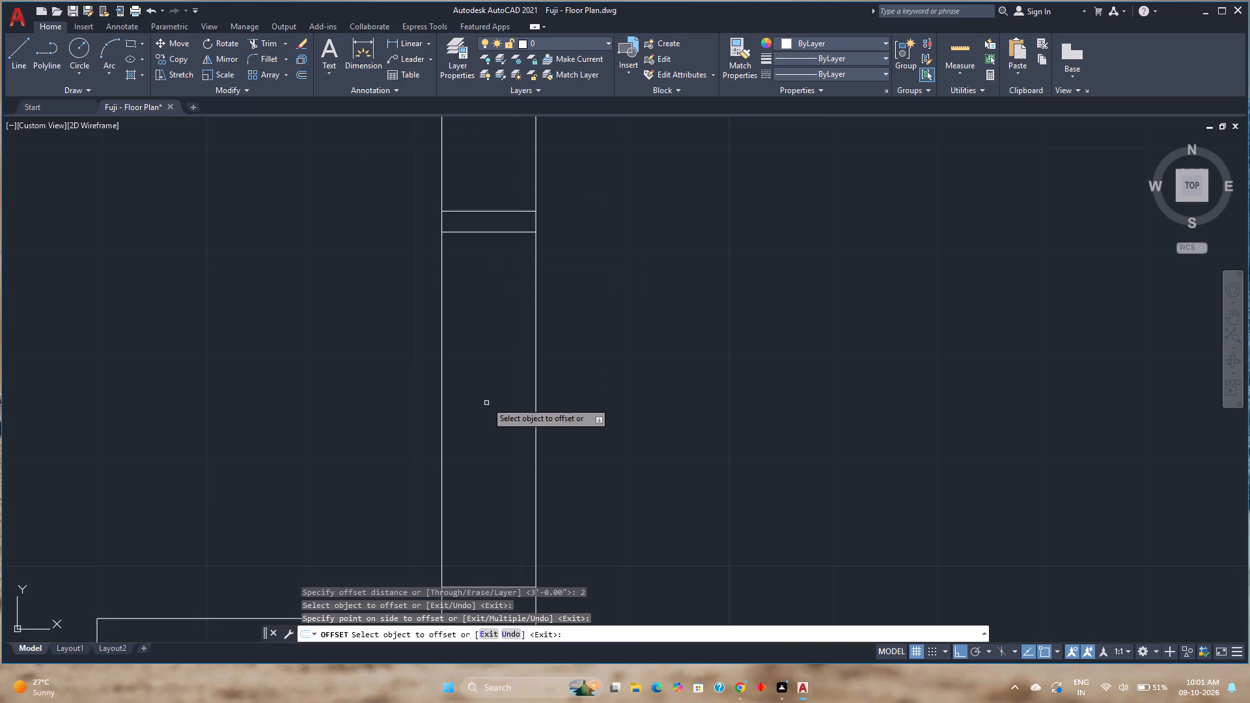
{"action": "middle_click_drag", "start_coordinate": [486, 400], "coordinate": [497, 280]}
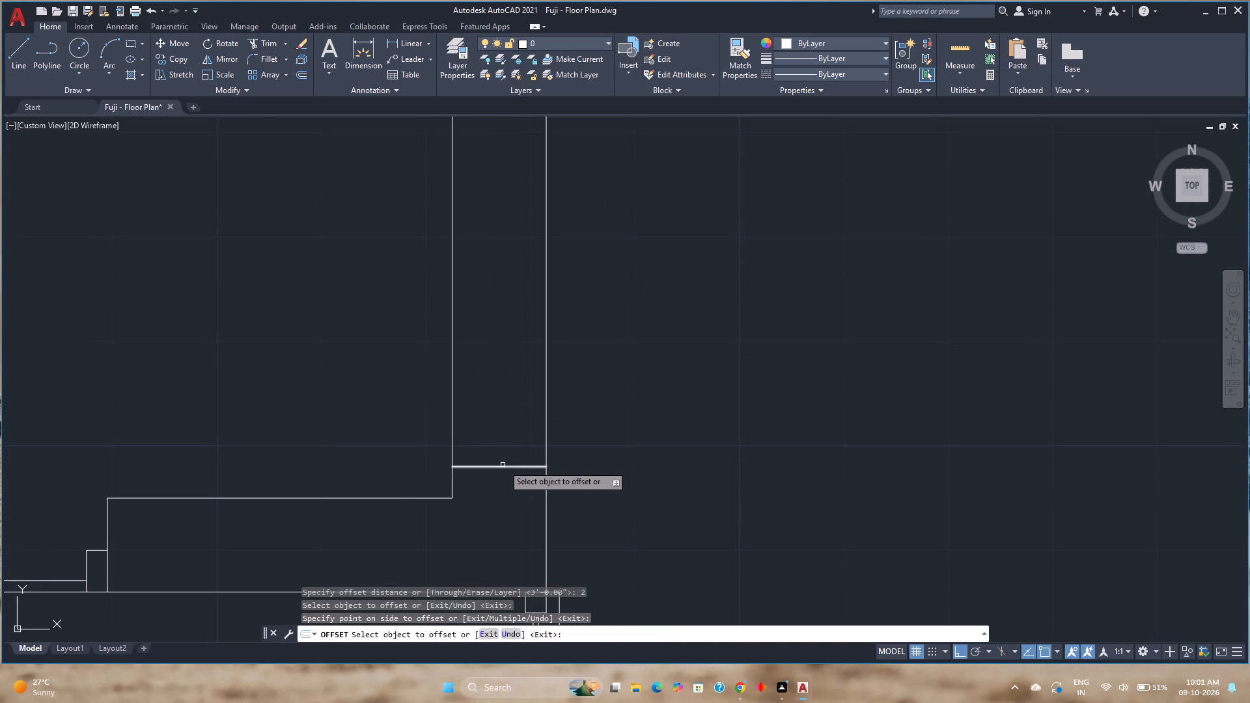
{"action": "left_click", "coordinate": [503, 465]}
{"action": "left_click", "coordinate": [484, 467]}
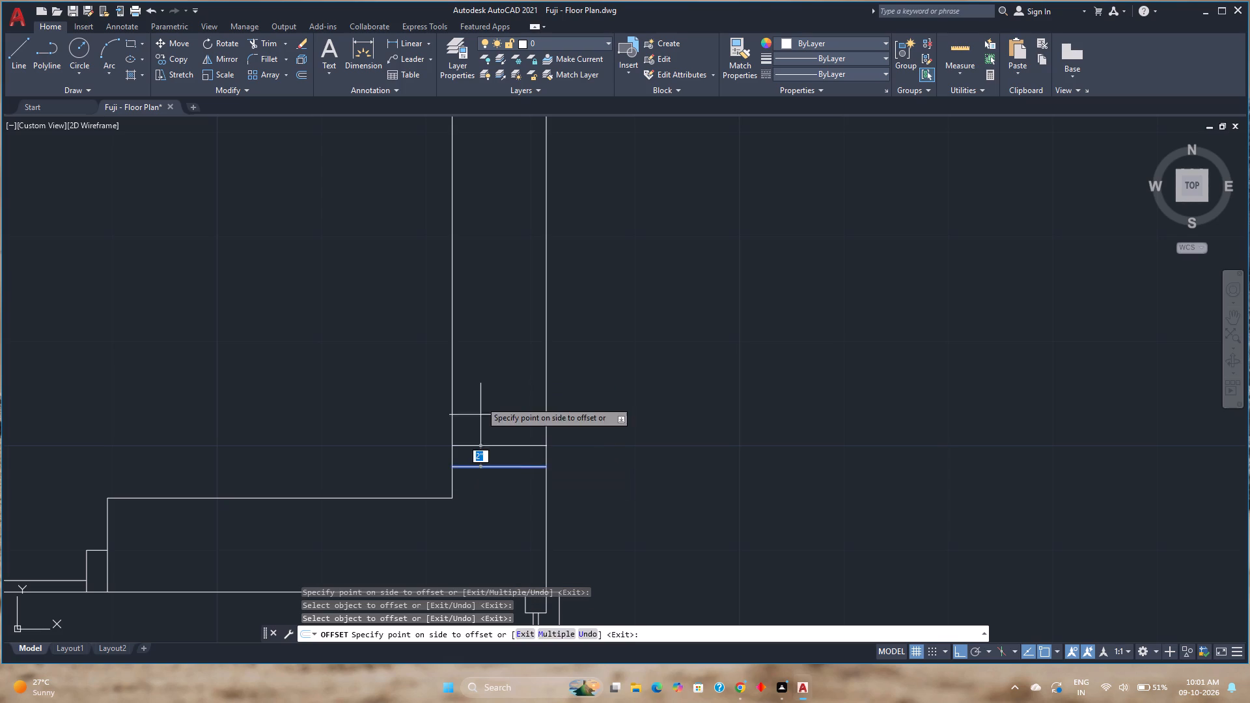
{"action": "left_click", "coordinate": [486, 370]}
Draw a 2" x 2" square in the free space inside the LIVING room near the east wall opening.
{"action": "scroll", "coordinate": [521, 401], "scroll_direction": "down", "scroll_amount": 1}
{"action": "middle_click_drag", "start_coordinate": [521, 400], "coordinate": [525, 424]}
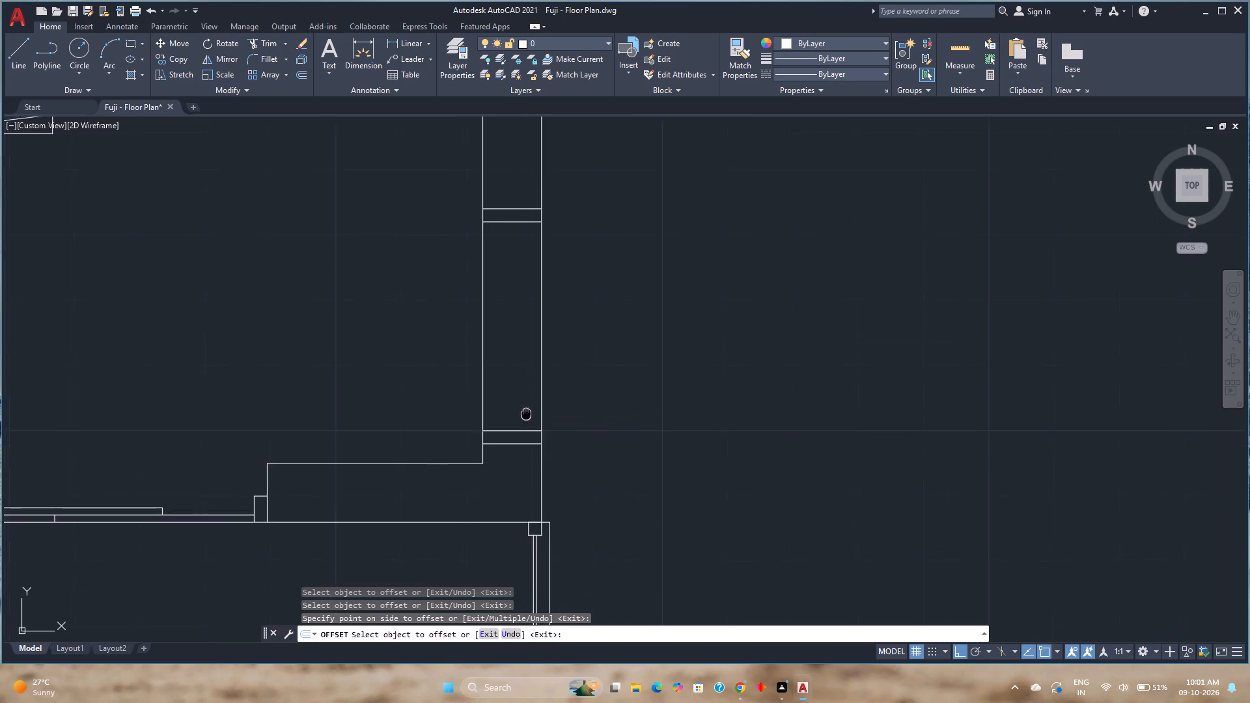
{"action": "middle_click_drag", "start_coordinate": [525, 424], "coordinate": [521, 440]}
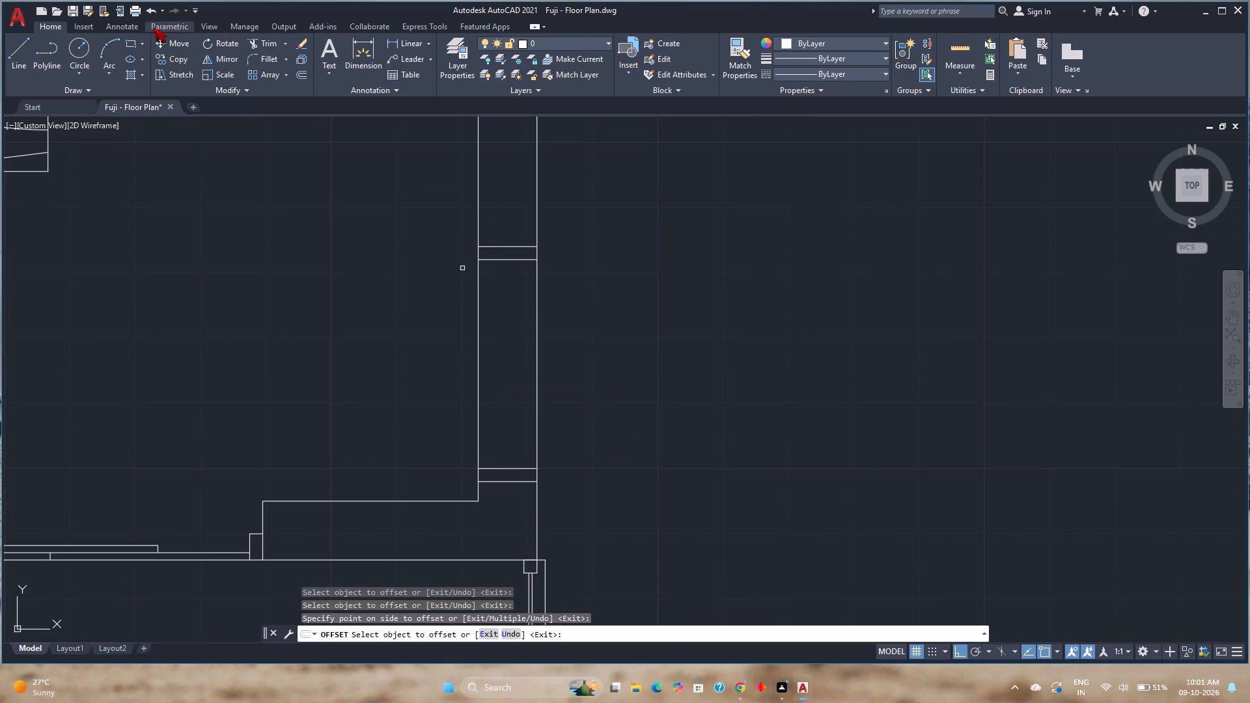
{"action": "left_click", "coordinate": [132, 39]}
{"action": "left_click", "coordinate": [304, 286]}
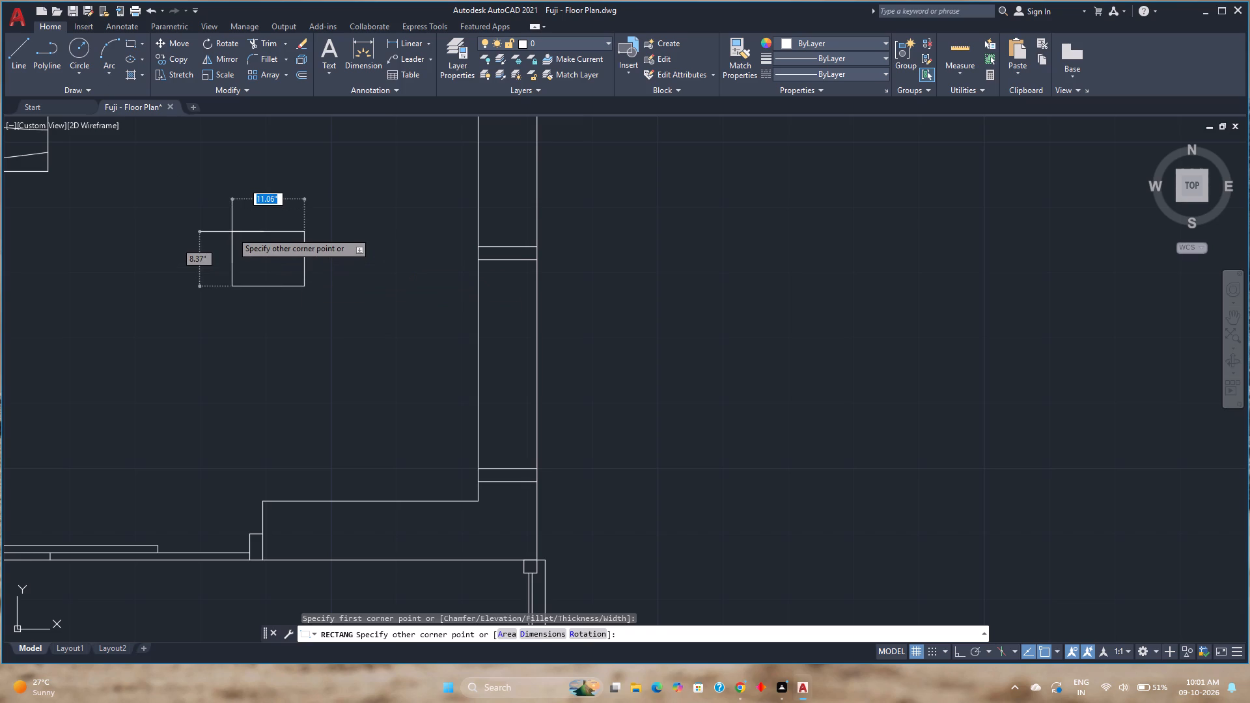
{"action": "type", "text": "2,2"}
{"action": "key", "text": "Return"}
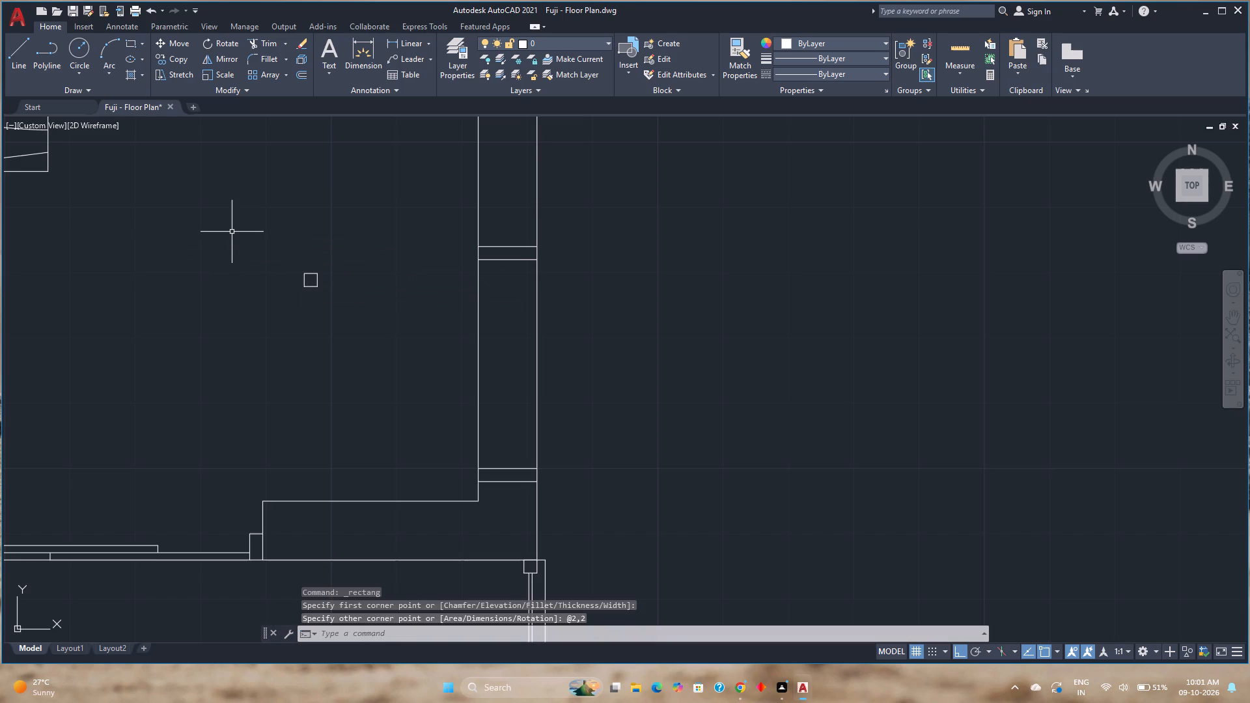
Copy the 2" square by its upper right corner to where the opening's upper inner line meets the east wall's outer line.
{"action": "scroll", "coordinate": [248, 264], "scroll_direction": "up", "scroll_amount": 2}
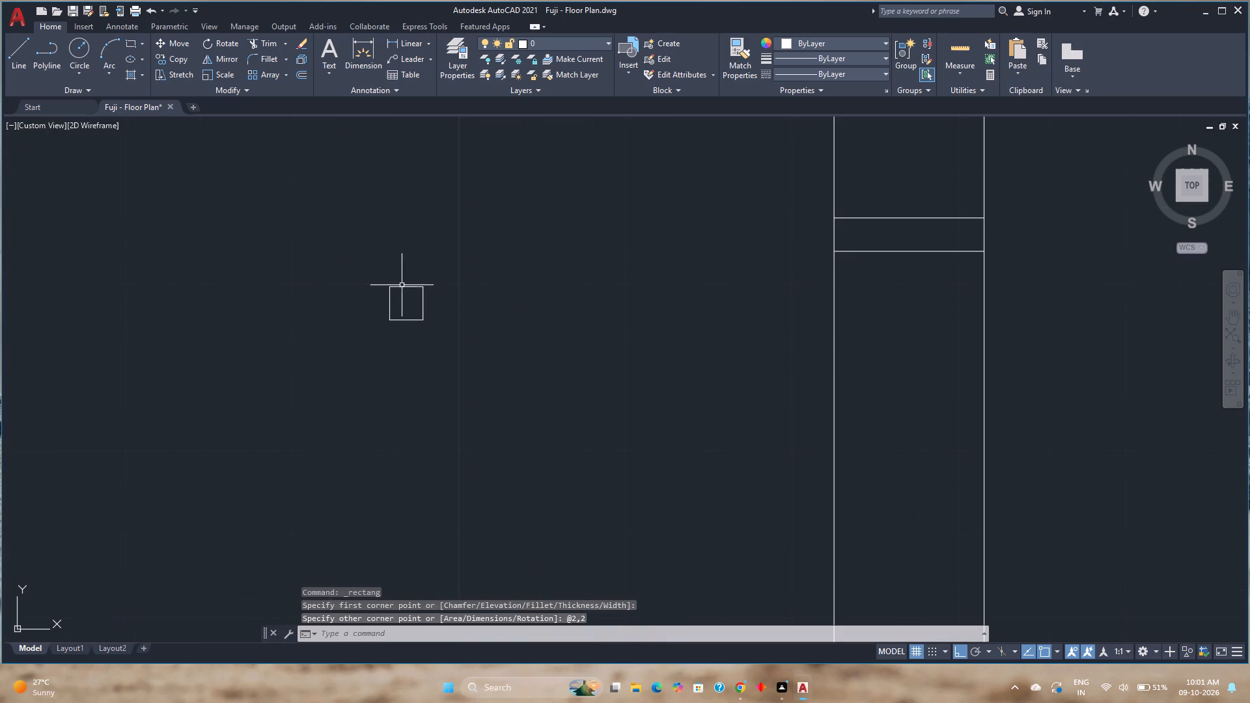
{"action": "left_click", "coordinate": [424, 298]}
{"action": "left_click", "coordinate": [161, 61]}
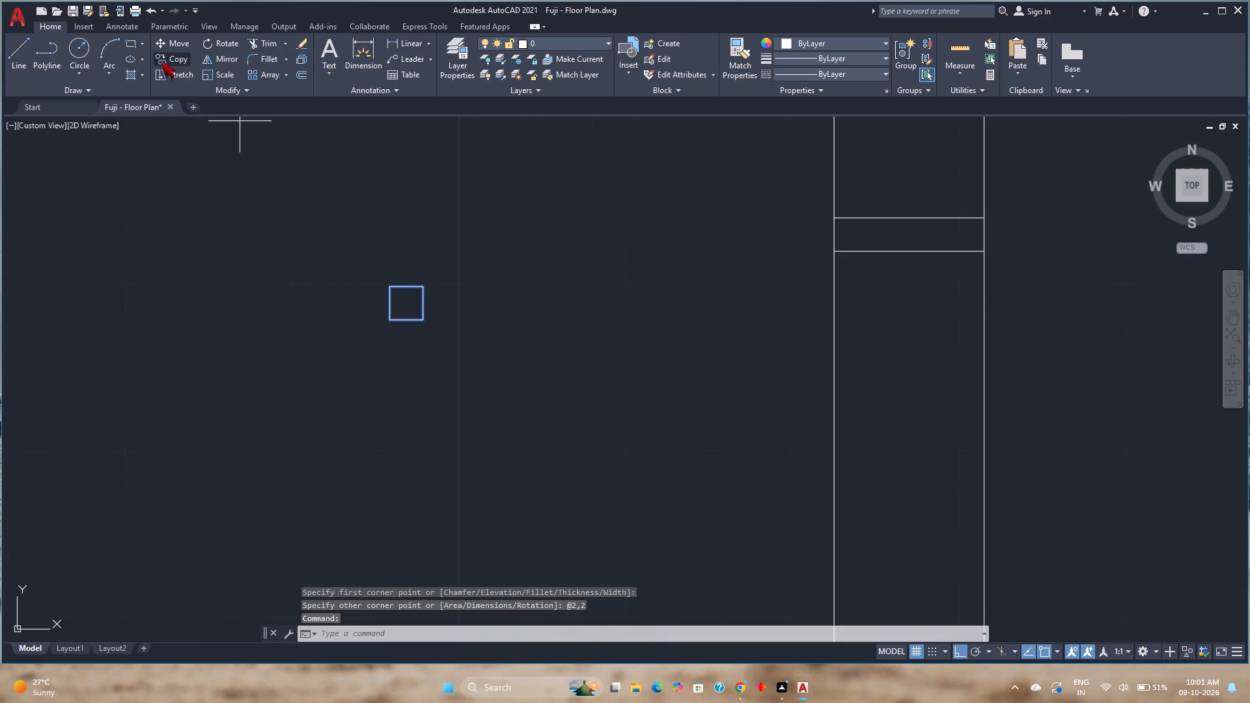
{"action": "left_click", "coordinate": [424, 287]}
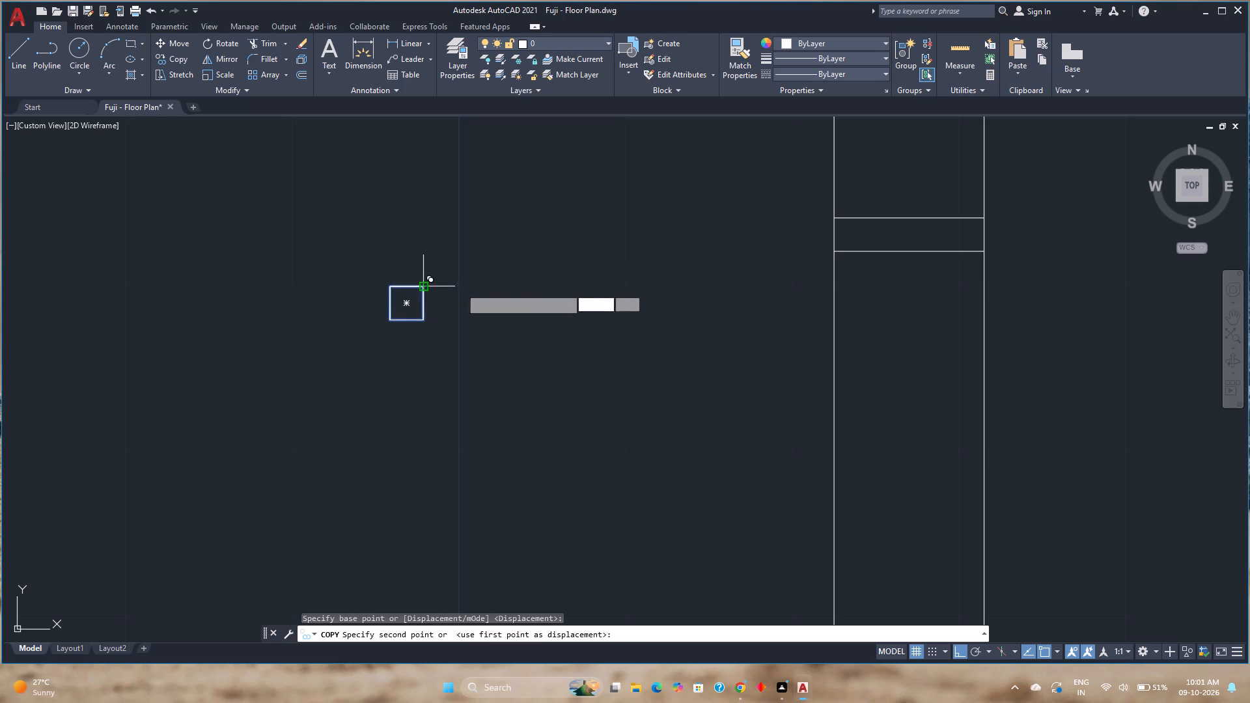
{"action": "left_click", "coordinate": [985, 253]}
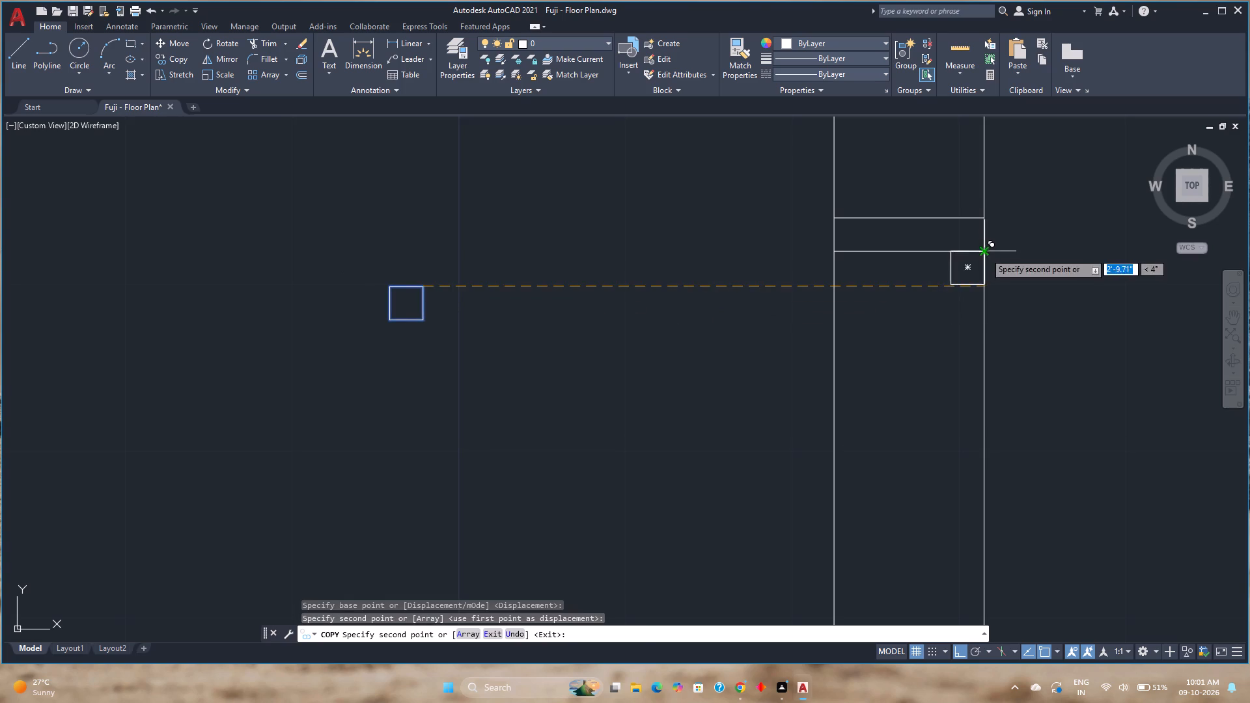
{"action": "key", "text": "Escape"}
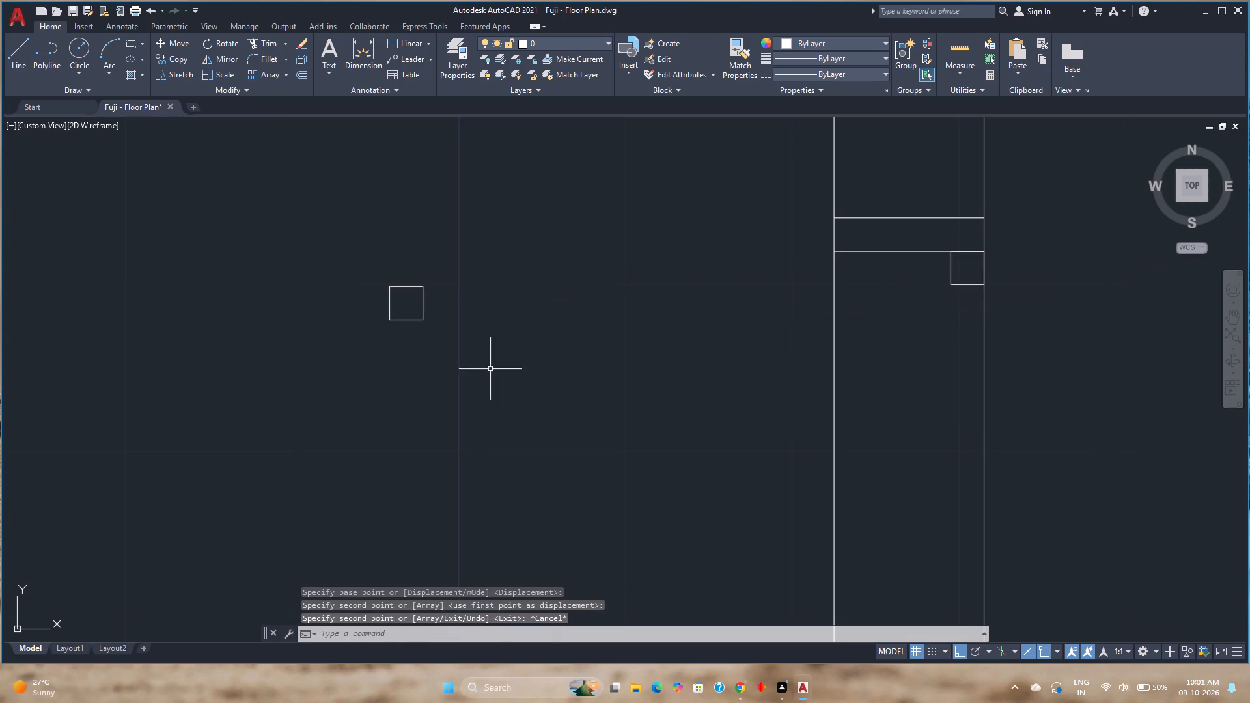
Erase the original square left in the free space inside the LIVING room.
{"action": "left_click", "coordinate": [474, 393]}
{"action": "left_click", "coordinate": [296, 232]}
{"action": "key", "text": "Delete"}
Mirror the square about the mid-height of the east wall opening to its lower end, keeping the source square.
{"action": "middle_click_drag", "start_coordinate": [415, 337], "coordinate": [312, 249]}
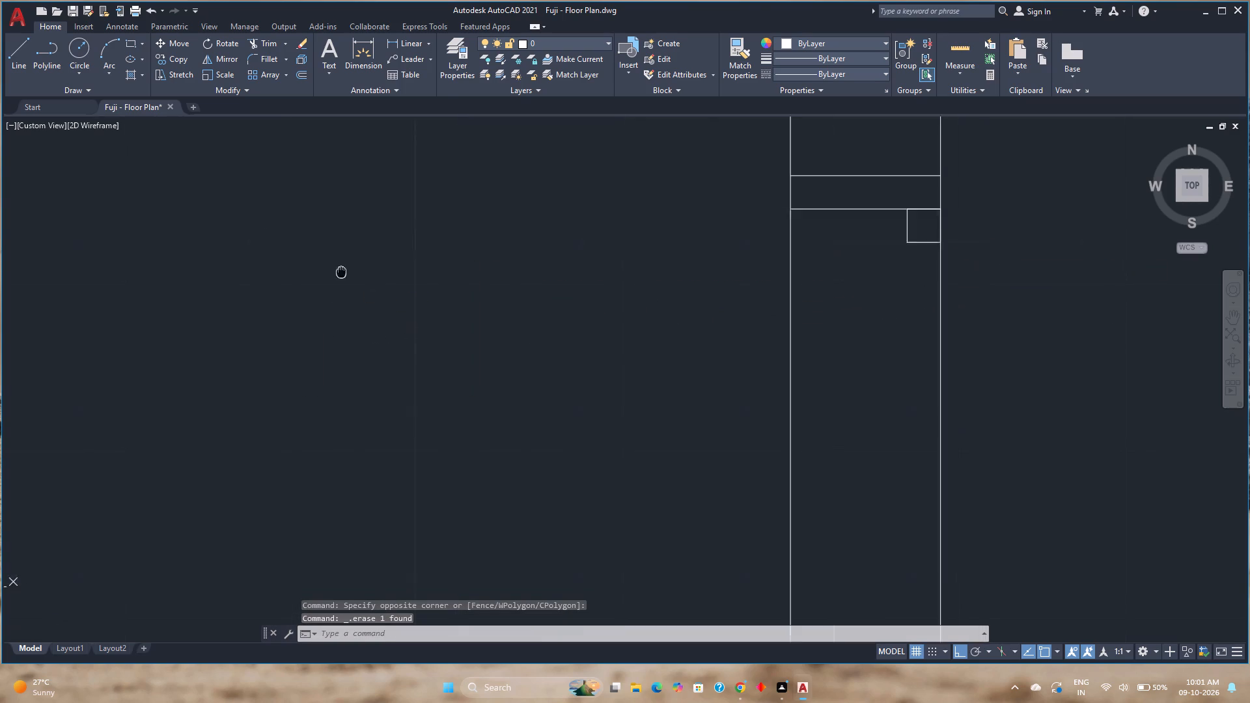
{"action": "middle_click_drag", "start_coordinate": [312, 249], "coordinate": [281, 225]}
{"action": "middle_click_drag", "start_coordinate": [768, 238], "coordinate": [619, 236]}
{"action": "scroll", "coordinate": [619, 236], "scroll_direction": "down", "scroll_amount": 1}
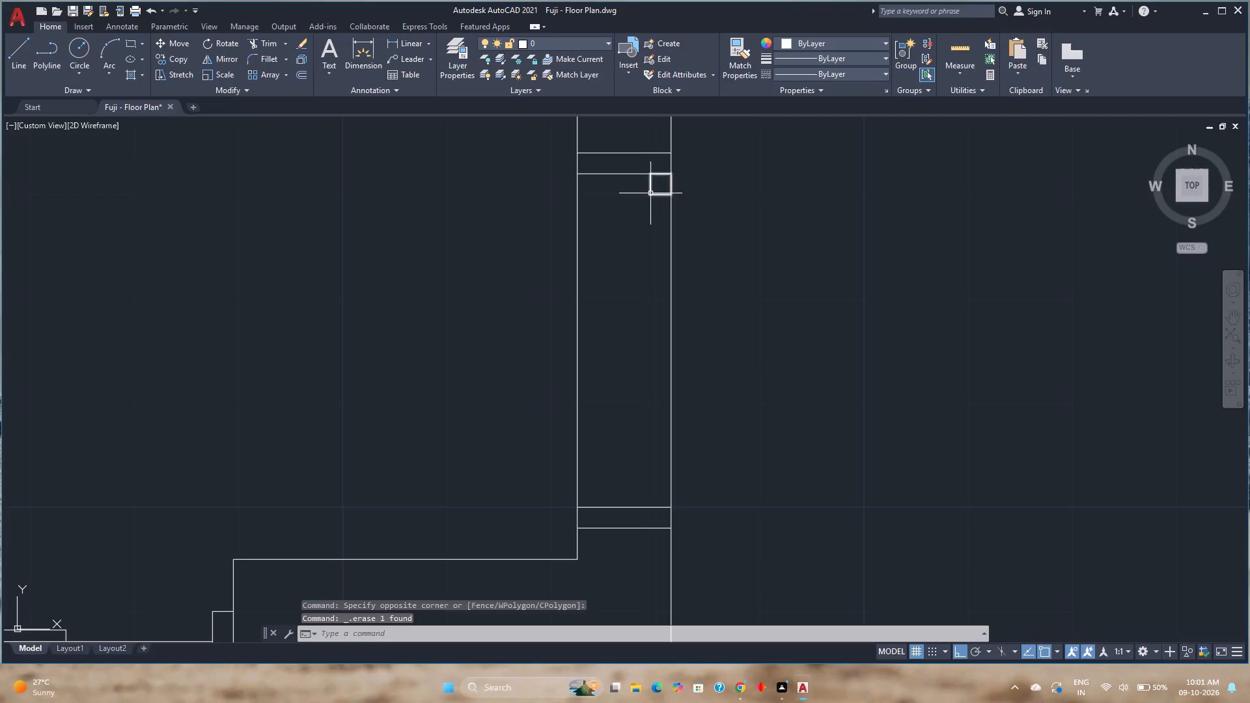
{"action": "left_click", "coordinate": [650, 193]}
{"action": "left_click", "coordinate": [212, 54]}
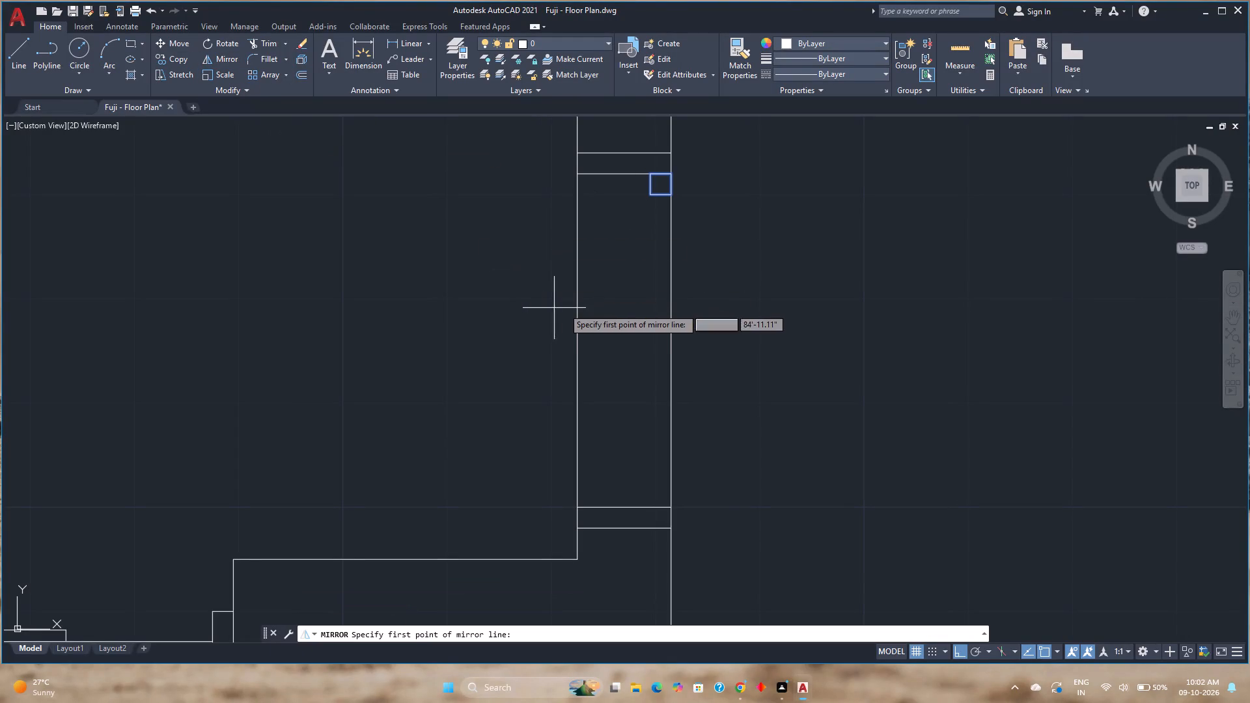
{"action": "type", "text": "M2P"}
{"action": "key", "text": "Return"}
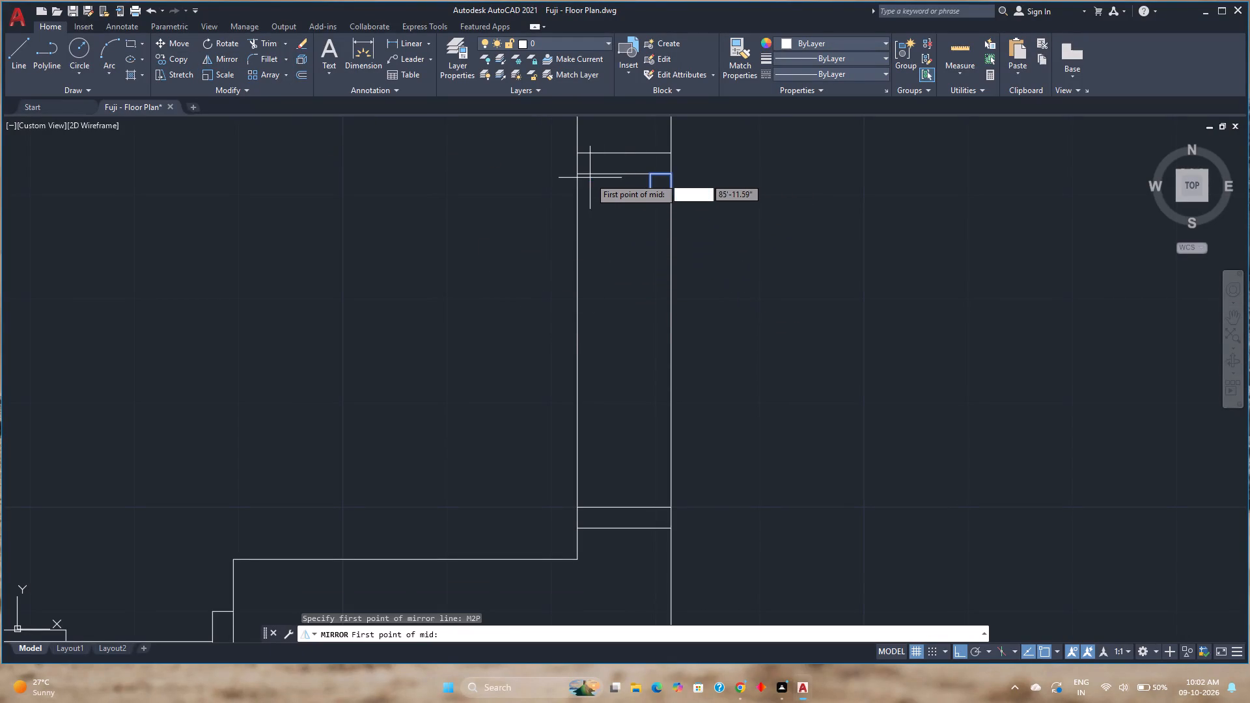
{"action": "left_click", "coordinate": [579, 174]}
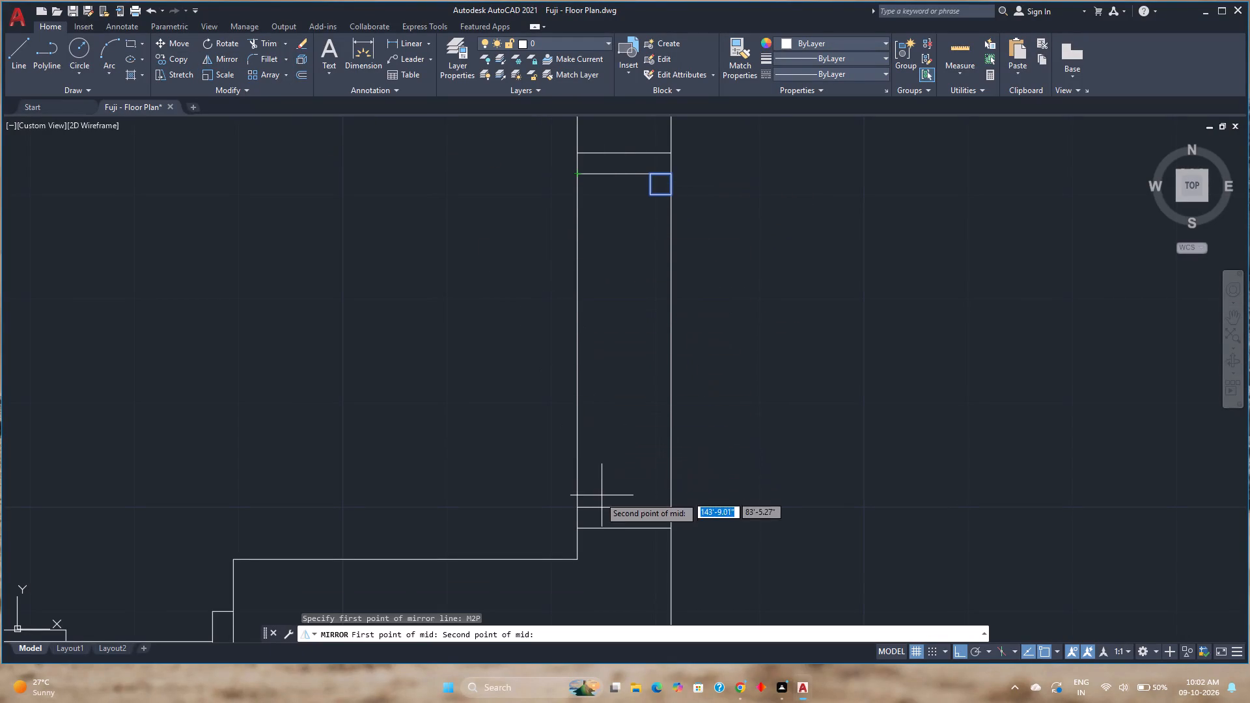
{"action": "left_click", "coordinate": [576, 510]}
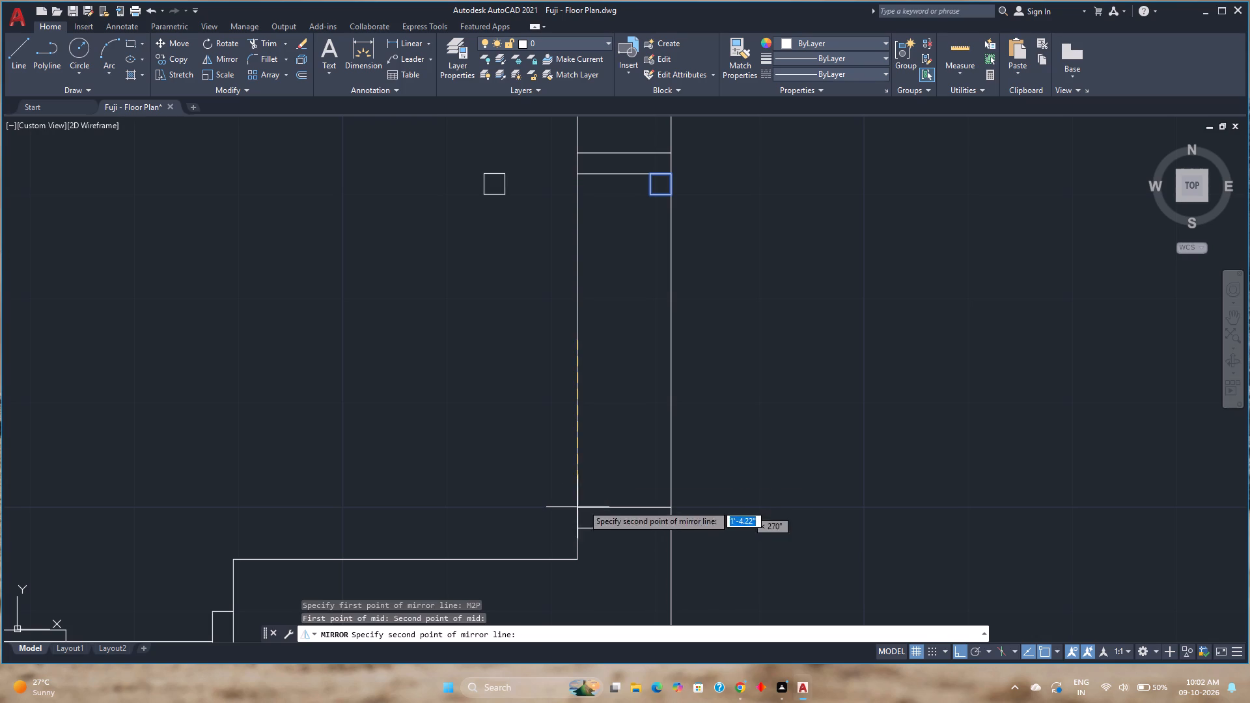
{"action": "left_click", "coordinate": [770, 314]}
{"action": "left_click", "coordinate": [789, 364]}
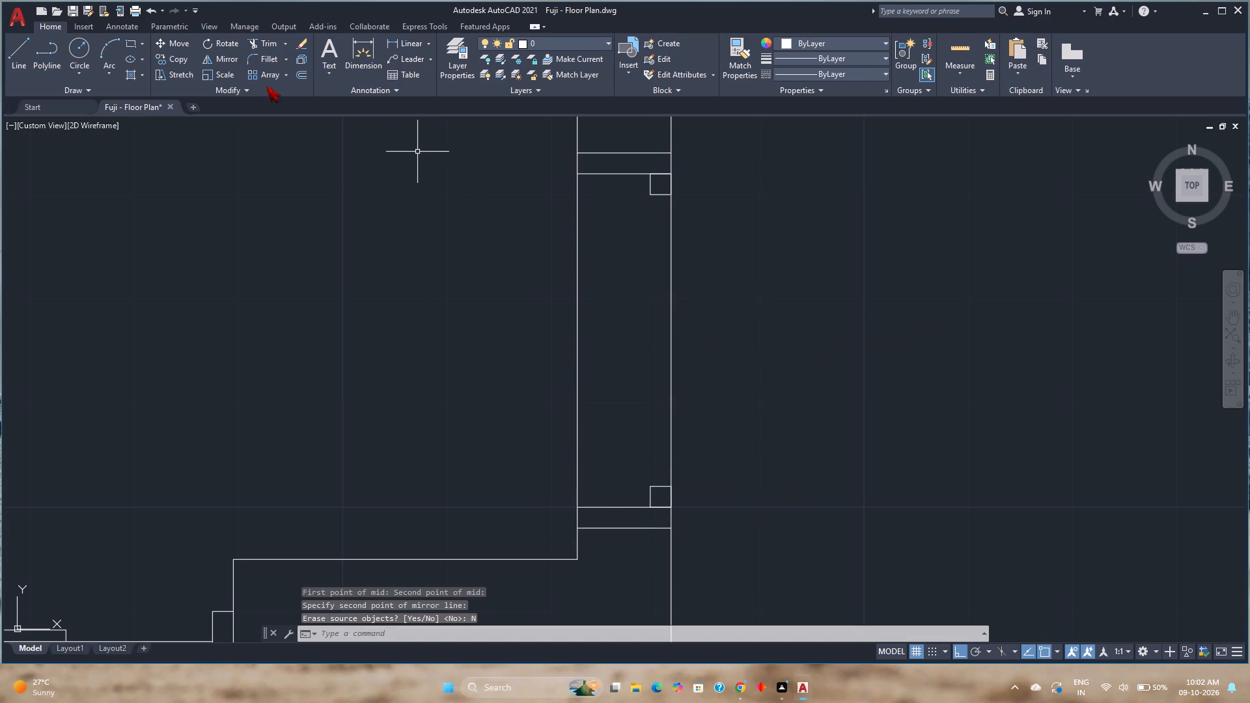
Offset the east wall's outer line 0.5" inward, and offset the resulting line another 1" inward.
{"action": "left_click", "coordinate": [300, 70]}
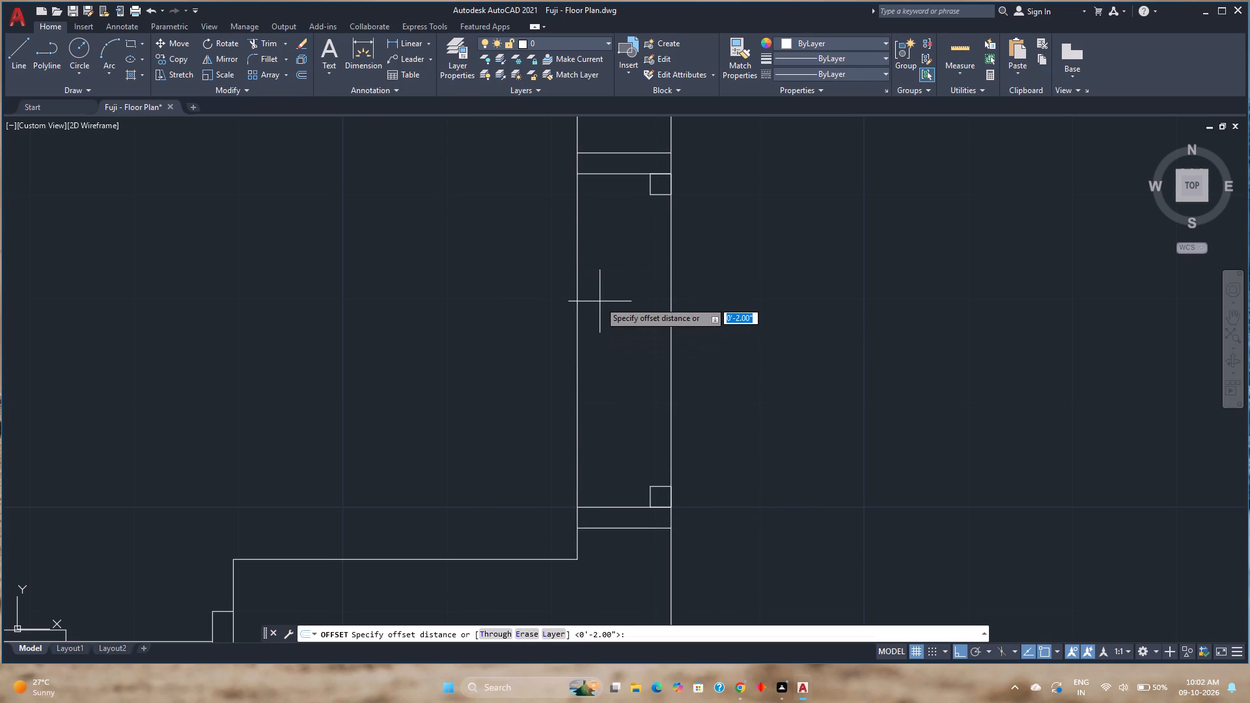
{"action": "key", "text": "1"}
{"action": "key", "text": "Return"}
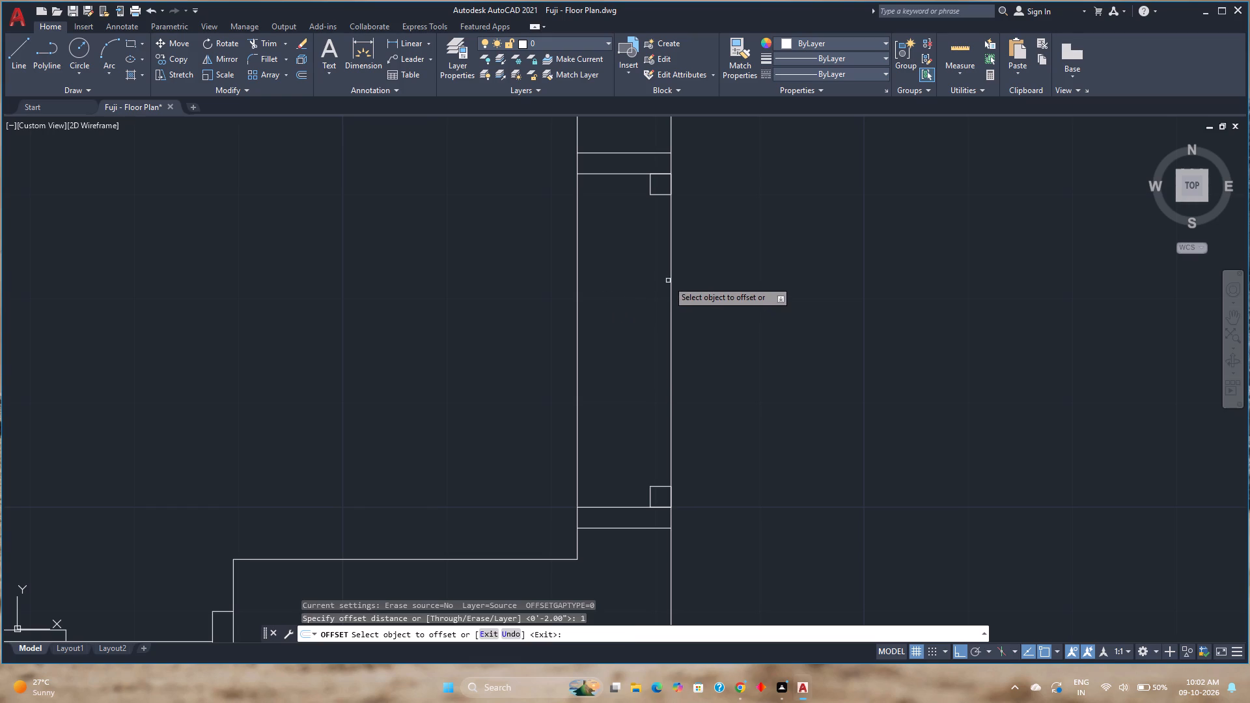
{"action": "left_click", "coordinate": [671, 281]}
{"action": "scroll", "coordinate": [663, 280], "scroll_direction": "up", "scroll_amount": 2}
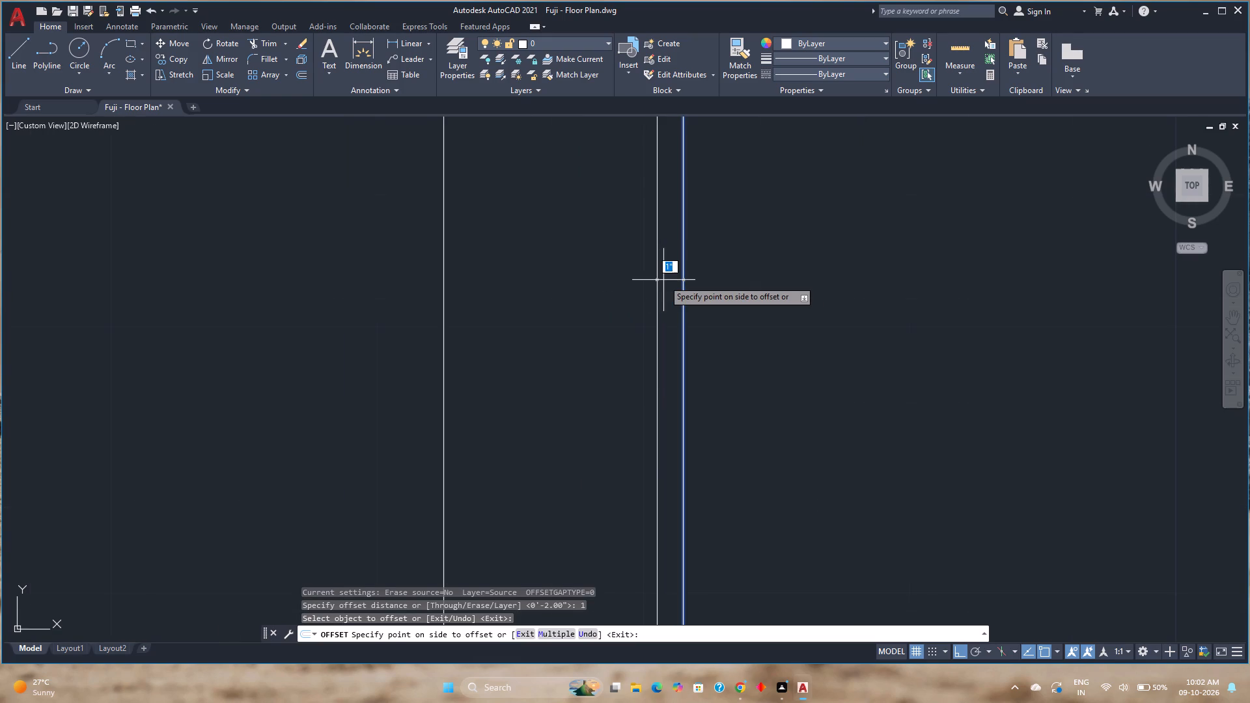
{"action": "middle_click_drag", "start_coordinate": [663, 280], "coordinate": [658, 456]}
{"action": "key", "text": "0"}
{"action": "key", "text": "period"}
{"action": "key", "text": "5"}
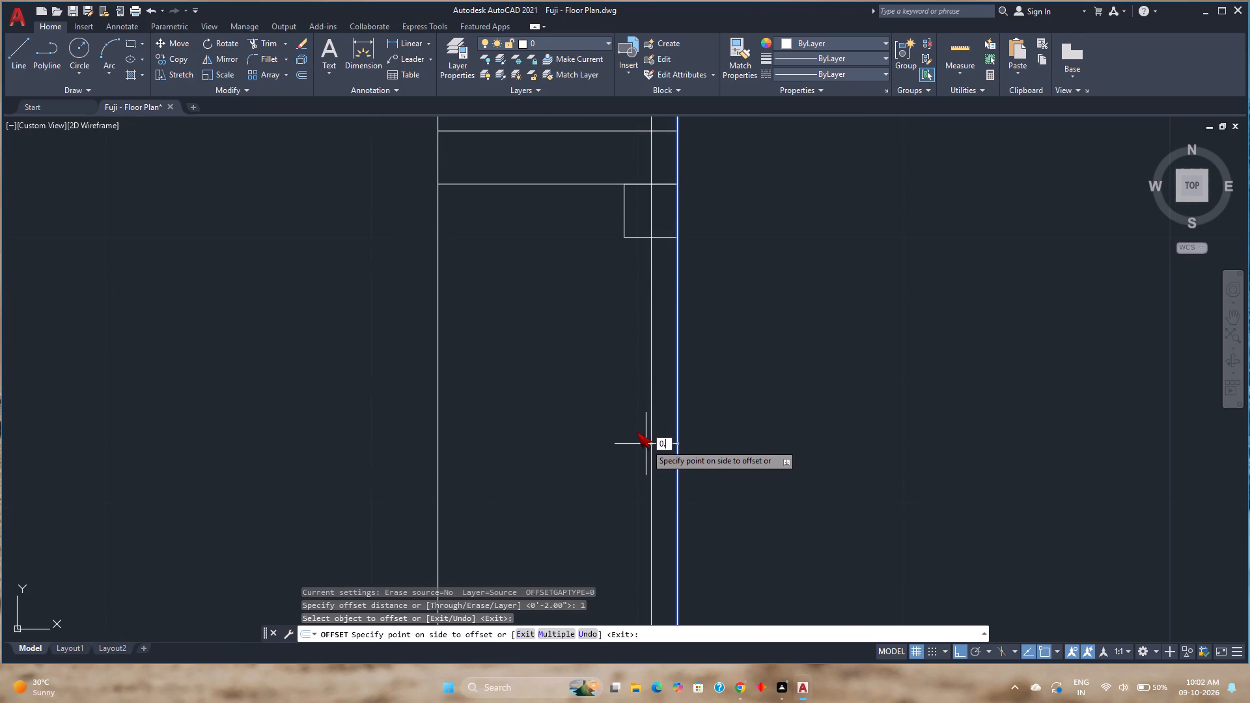
{"action": "key", "text": "Return"}
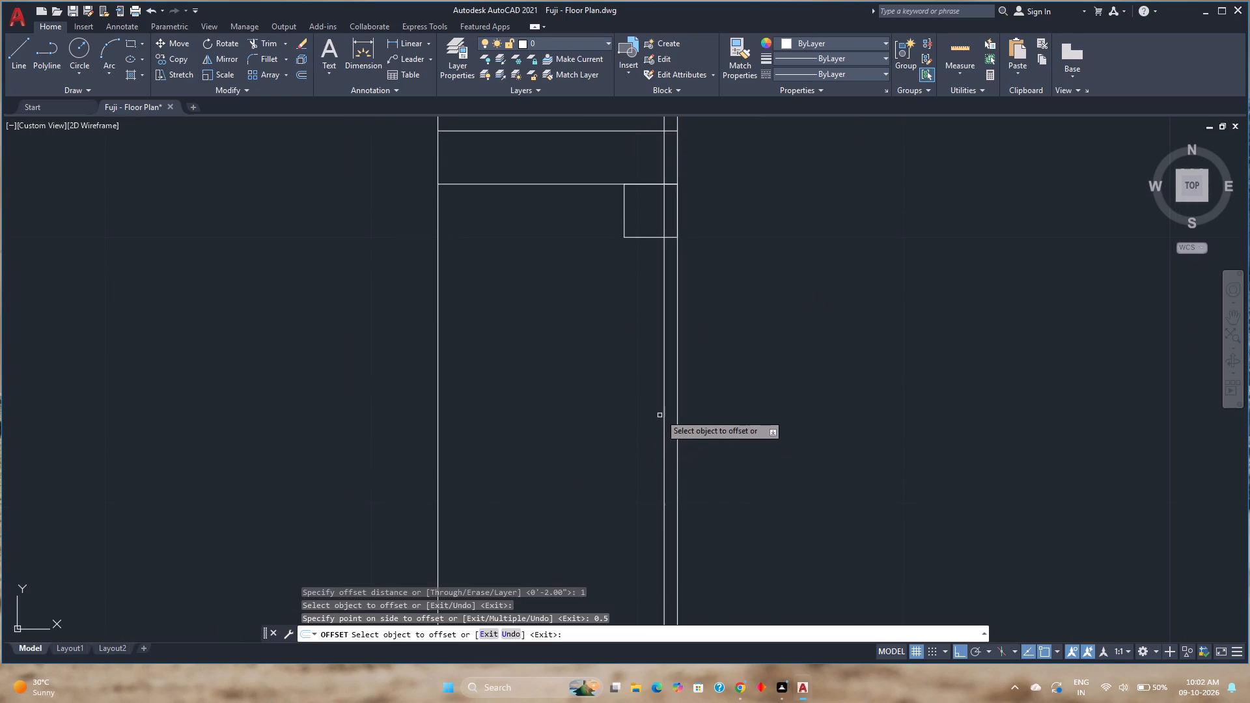
{"action": "left_click", "coordinate": [663, 406]}
{"action": "left_click", "coordinate": [622, 406]}
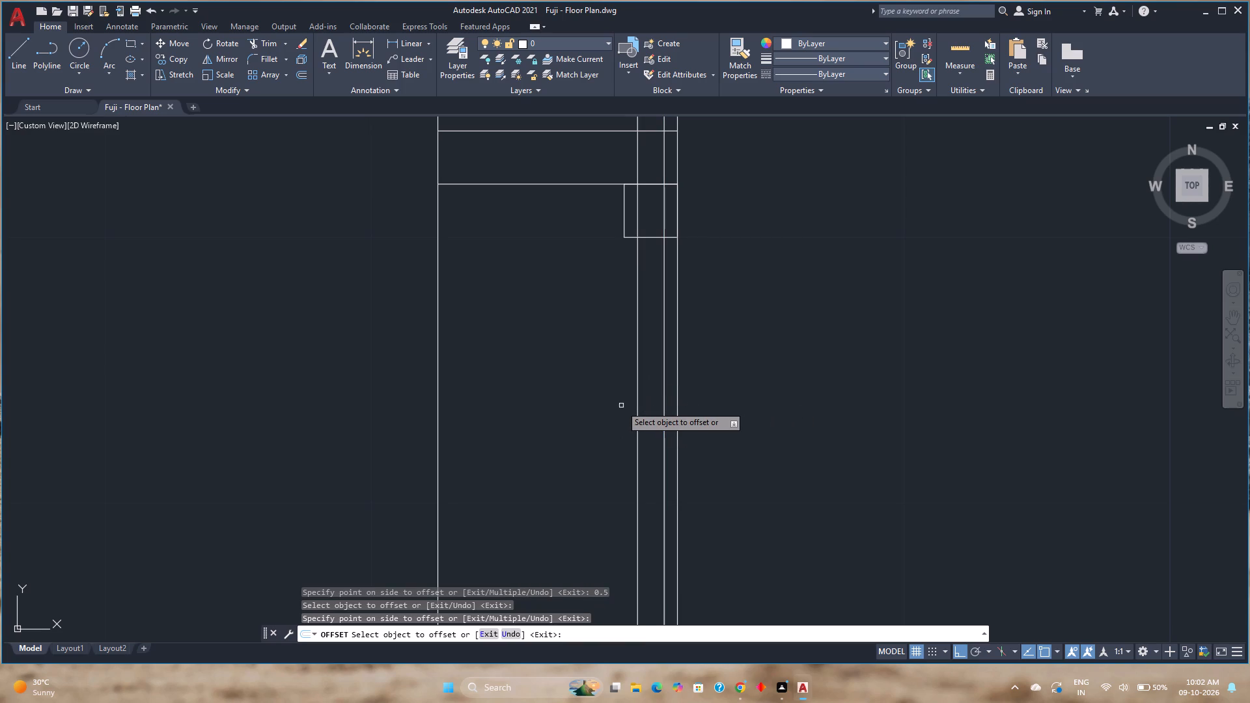
Trim the two offset lines where they pass through the upper square of the opening.
{"action": "type", "text": "TR"}
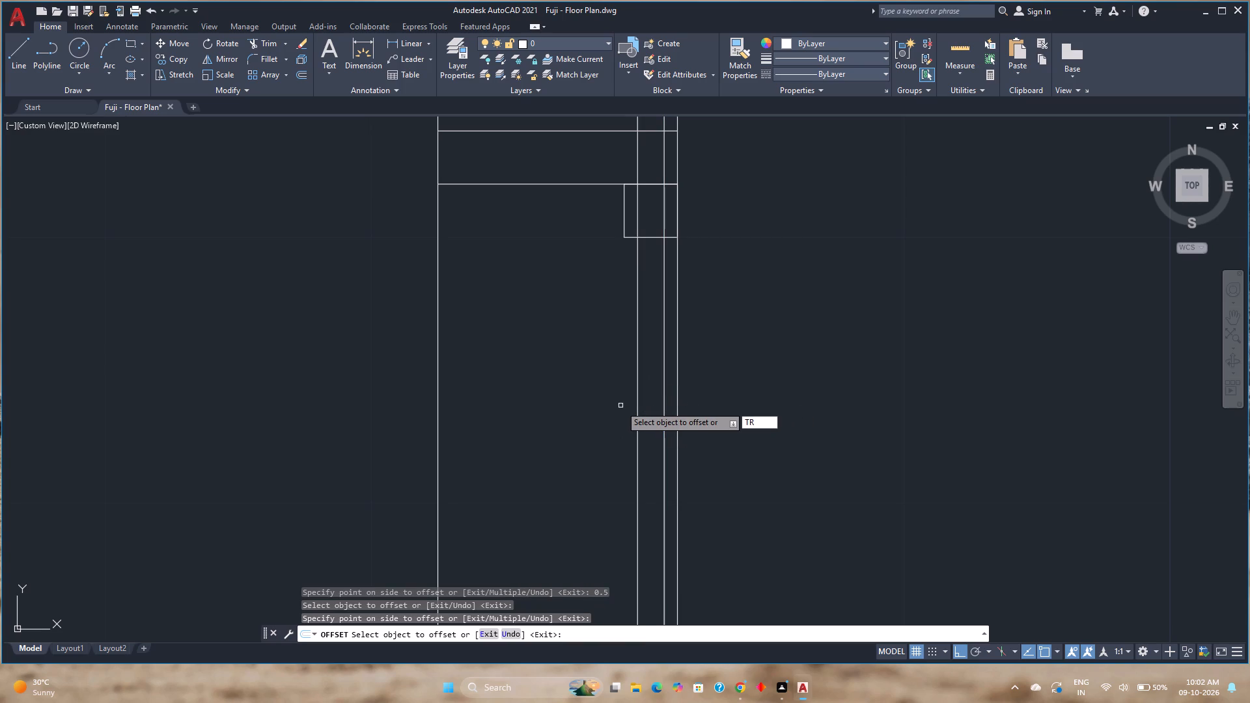
{"action": "key", "text": "Escape"}
{"action": "type", "text": "TR"}
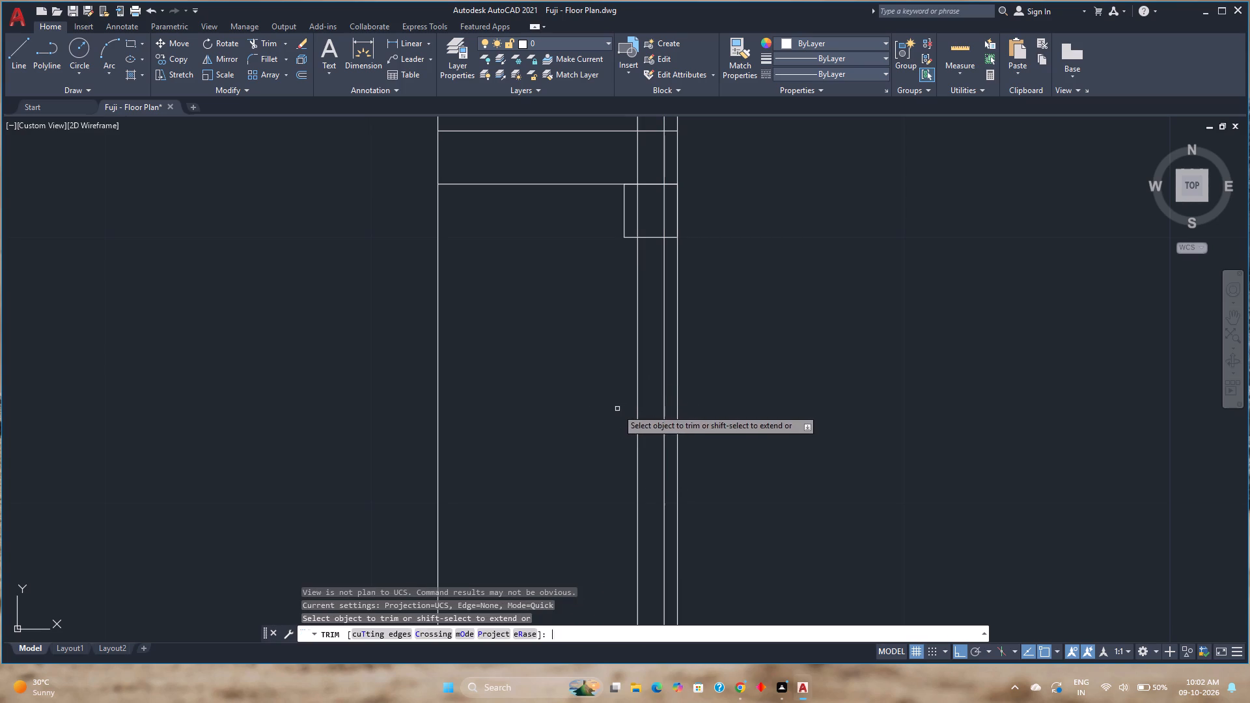
{"action": "scroll", "coordinate": [664, 198], "scroll_direction": "up", "scroll_amount": 3}
{"action": "middle_click_drag", "start_coordinate": [664, 198], "coordinate": [676, 403]}
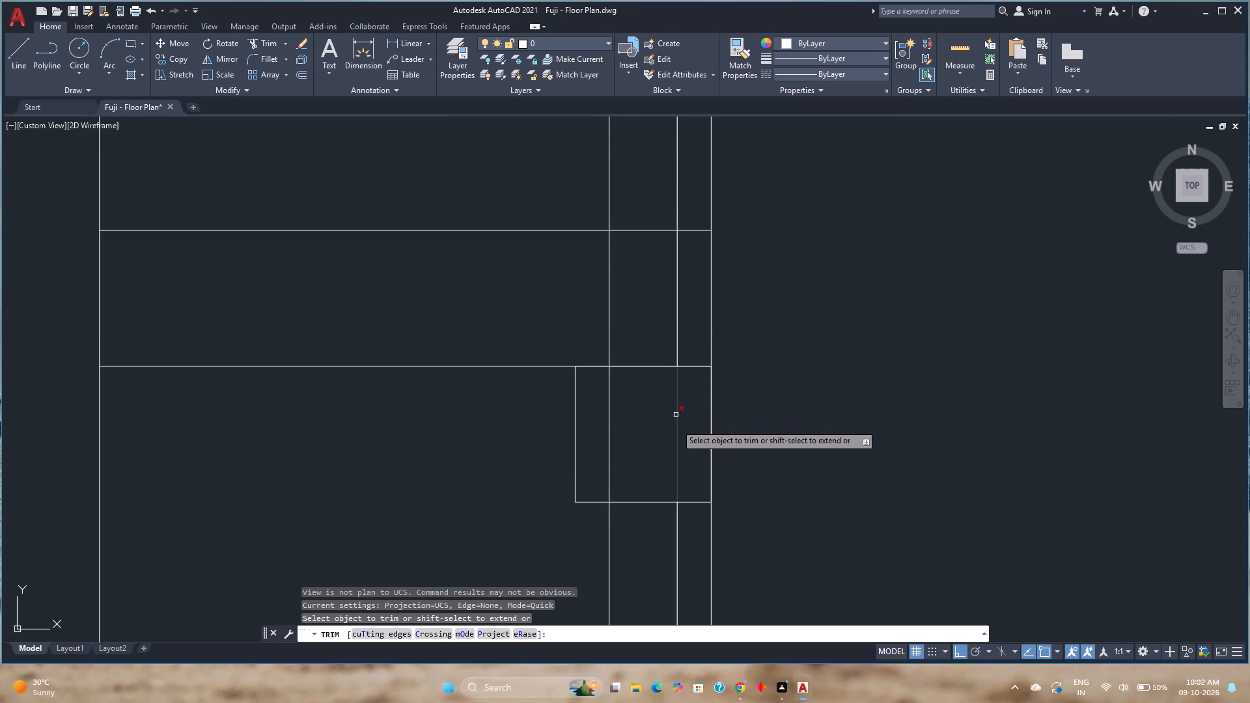
{"action": "left_click", "coordinate": [686, 448]}
{"action": "left_click", "coordinate": [604, 435]}
Trim the two offset lines where they pass through the lower square of the opening.
{"action": "scroll", "coordinate": [605, 423], "scroll_direction": "down", "scroll_amount": 2}
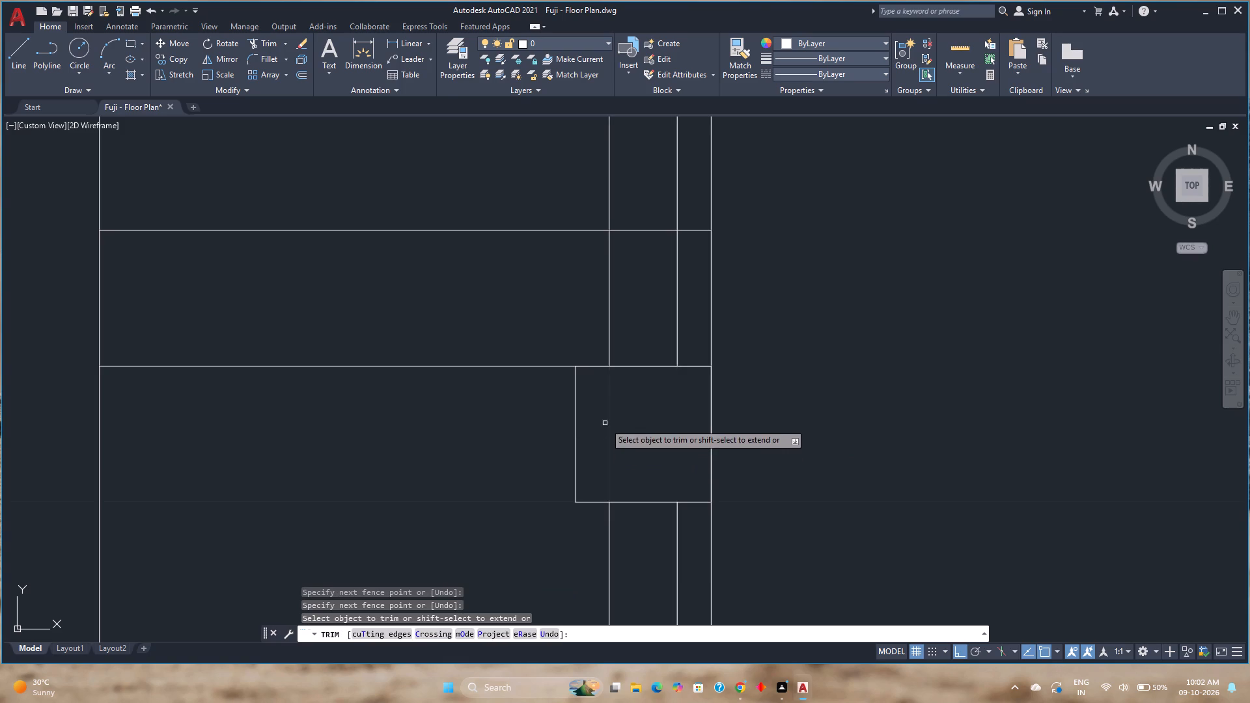
{"action": "scroll", "coordinate": [605, 423], "scroll_direction": "down", "scroll_amount": 2}
{"action": "middle_click_drag", "start_coordinate": [615, 460], "coordinate": [604, 278]}
{"action": "middle_click", "coordinate": [604, 273]}
{"action": "scroll", "coordinate": [631, 350], "scroll_direction": "down", "scroll_amount": 1}
{"action": "middle_click_drag", "start_coordinate": [623, 426], "coordinate": [615, 290]}
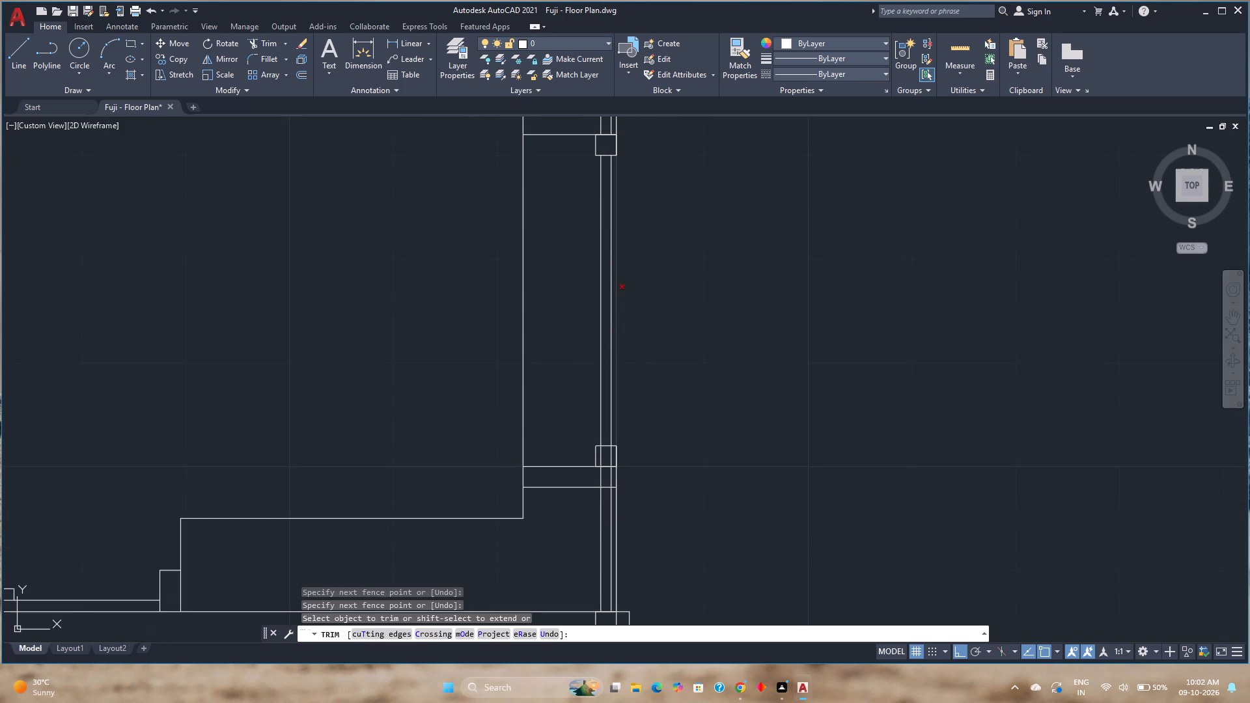
{"action": "scroll", "coordinate": [605, 482], "scroll_direction": "up", "scroll_amount": 3}
{"action": "left_click", "coordinate": [633, 385]}
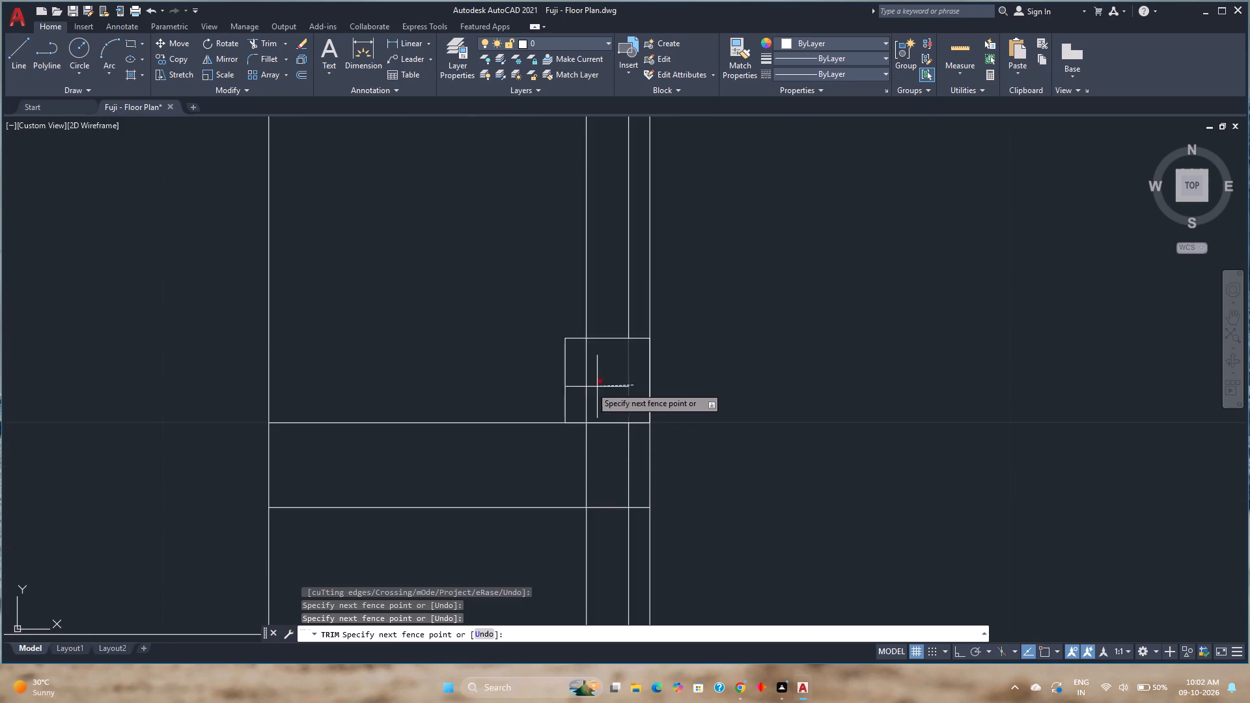
{"action": "left_click", "coordinate": [583, 389]}
{"action": "key", "text": "Escape"}
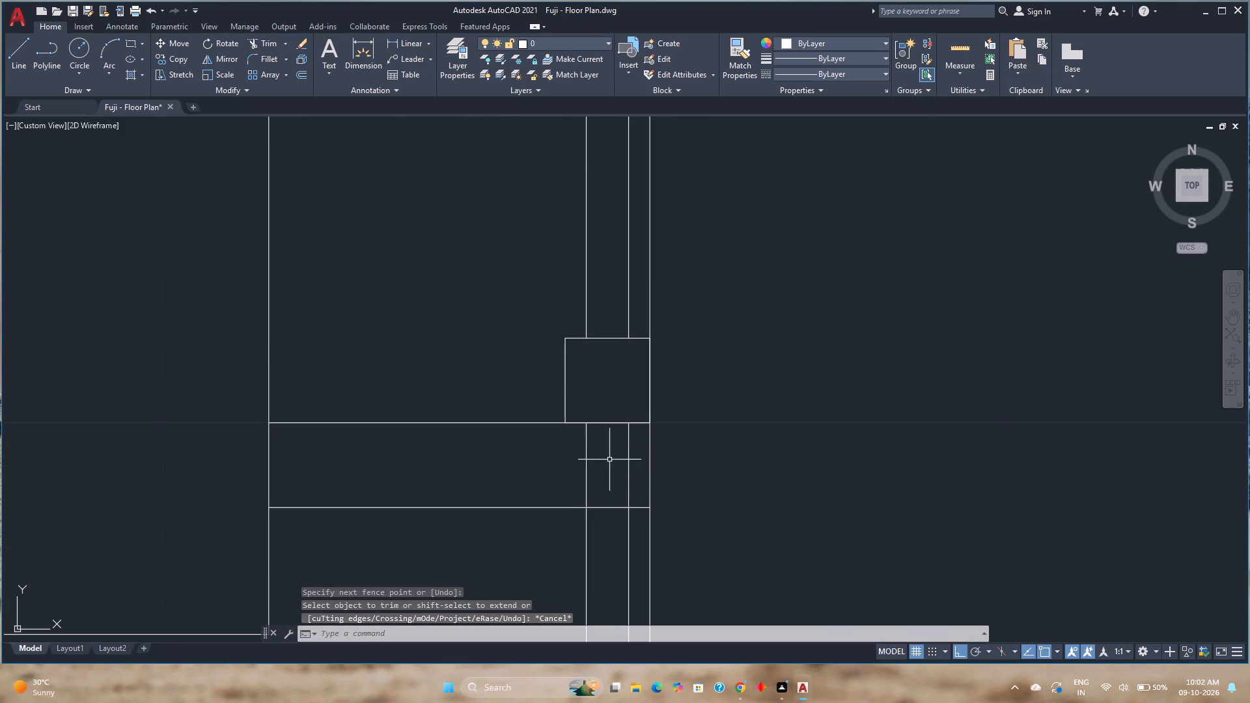
Erase the leftover pieces of the two offset lines beyond the lower and upper squares of the opening.
{"action": "left_click", "coordinate": [631, 462]}
{"action": "left_click", "coordinate": [570, 459]}
{"action": "key", "text": "Delete"}
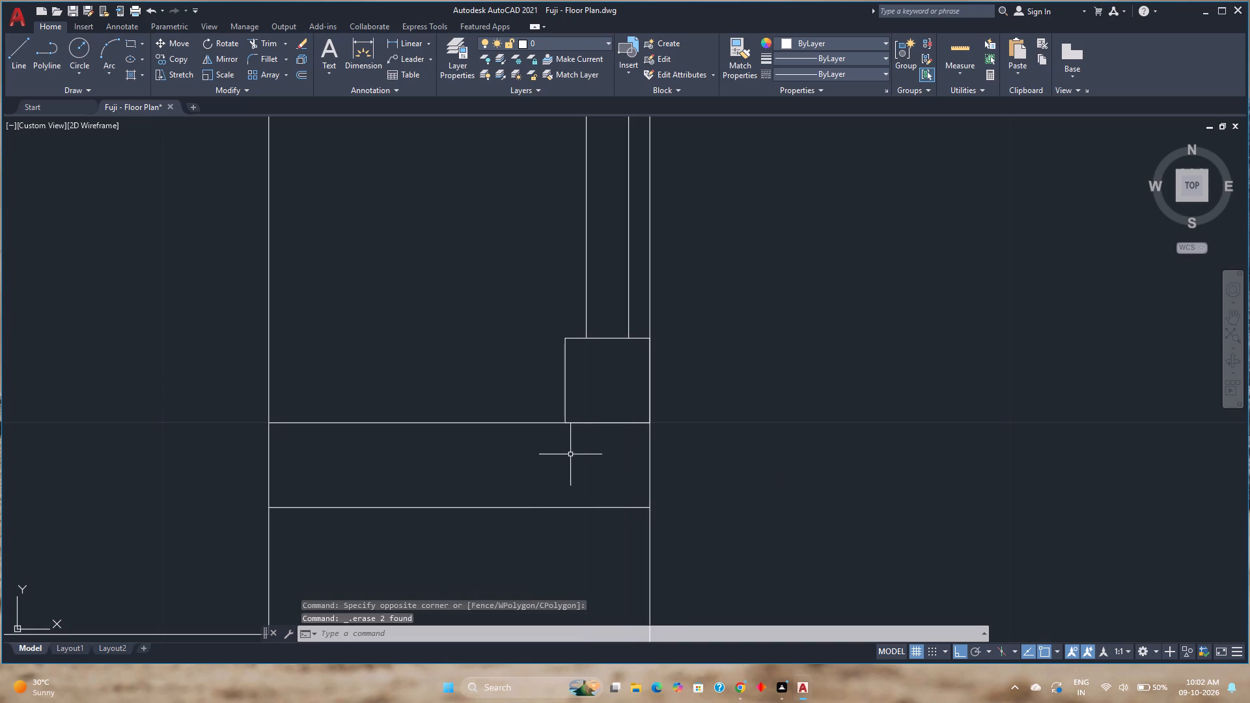
{"action": "scroll", "coordinate": [570, 444], "scroll_direction": "down", "scroll_amount": 7}
{"action": "middle_click_drag", "start_coordinate": [555, 372], "coordinate": [570, 528]}
{"action": "scroll", "coordinate": [576, 432], "scroll_direction": "up", "scroll_amount": 4}
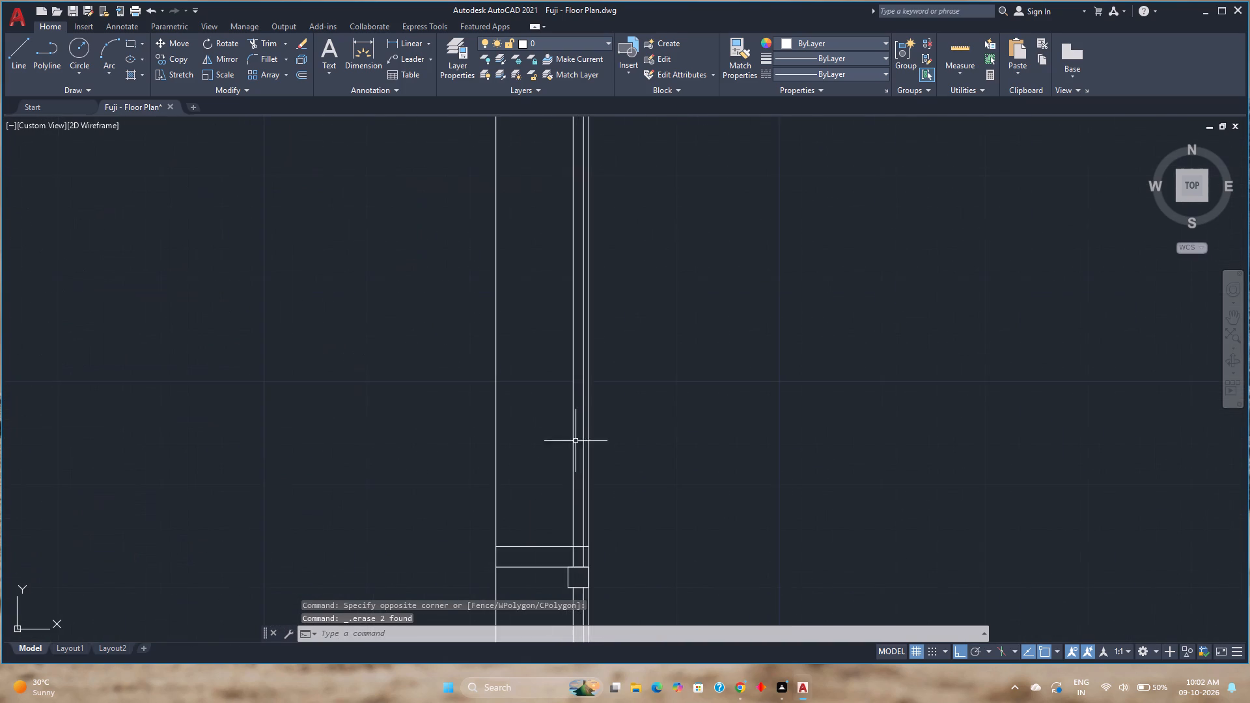
{"action": "scroll", "coordinate": [577, 453], "scroll_direction": "up", "scroll_amount": 3}
{"action": "left_click", "coordinate": [604, 432]}
{"action": "left_click", "coordinate": [501, 413]}
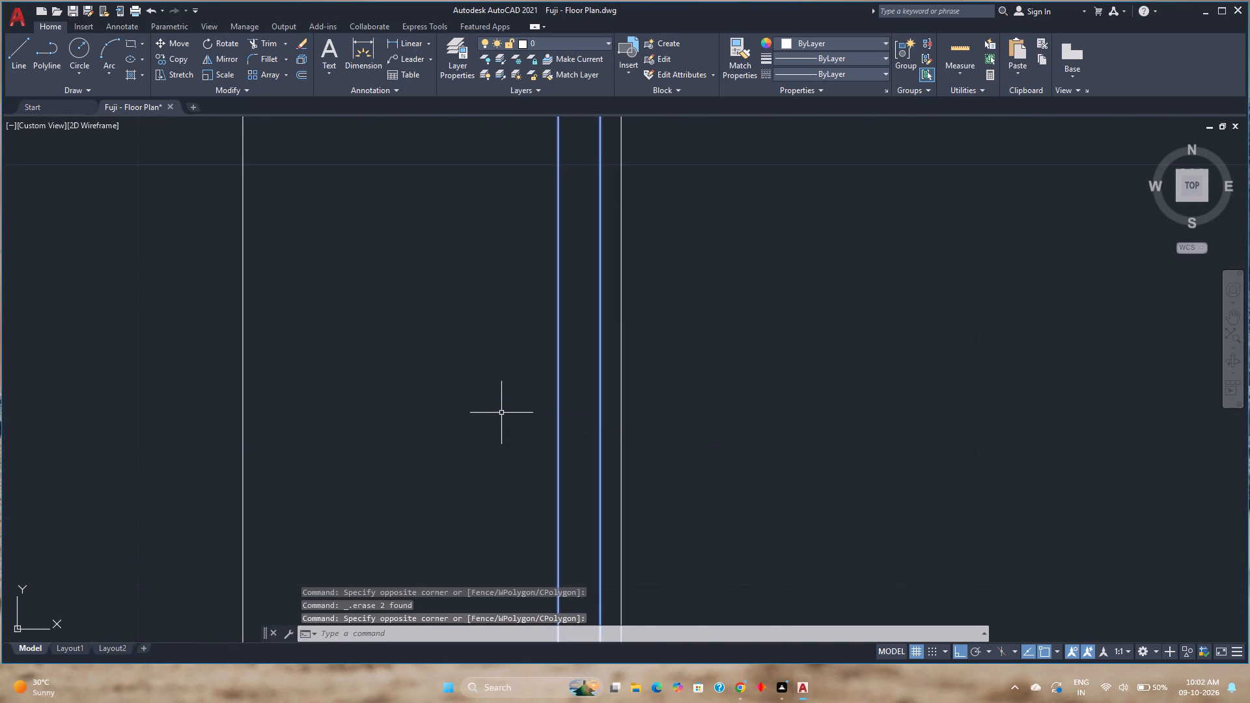
{"action": "key", "text": "Delete"}
Save the floor plan drawing.
{"action": "scroll", "coordinate": [503, 413], "scroll_direction": "down", "scroll_amount": 7}
{"action": "middle_click_drag", "start_coordinate": [490, 489], "coordinate": [523, 429]}
{"action": "scroll", "coordinate": [643, 413], "scroll_direction": "down", "scroll_amount": 1}
{"action": "middle_click_drag", "start_coordinate": [645, 414], "coordinate": [751, 498]}
{"action": "key", "text": "ctrl+s"}
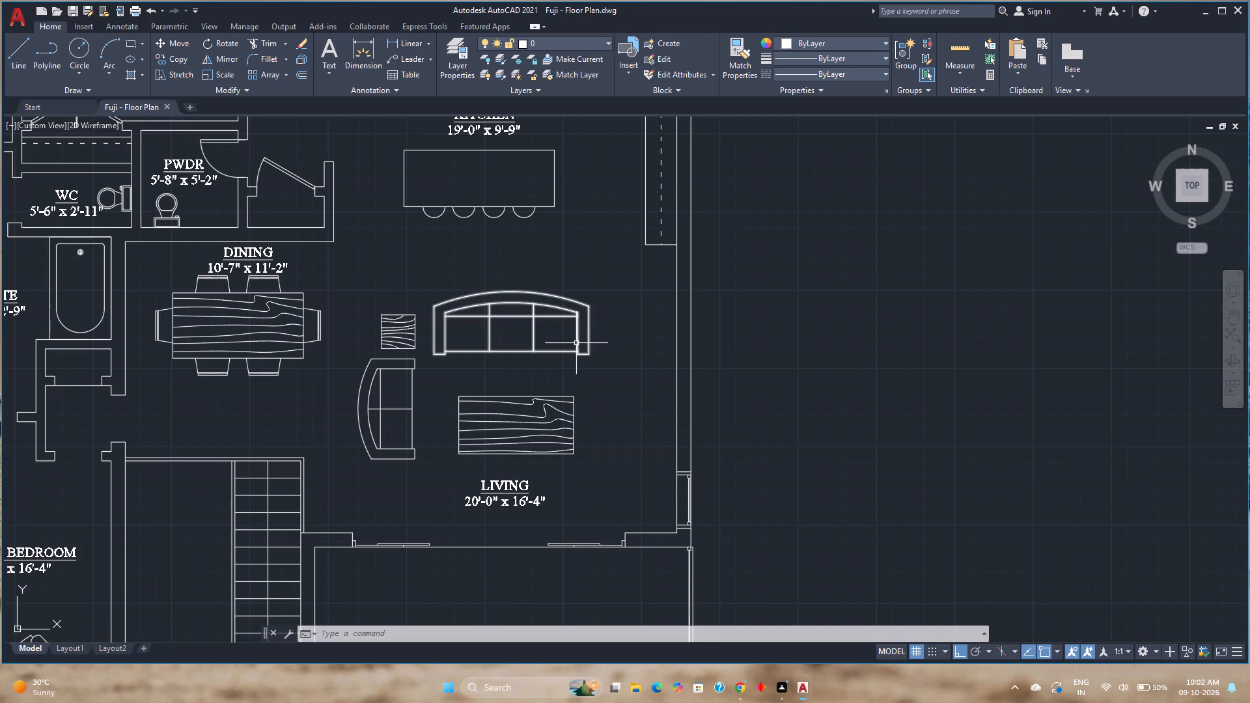
Offset the inner line of the LIVING room's east wall 1'8" into the room.
{"action": "left_click", "coordinate": [306, 72]}
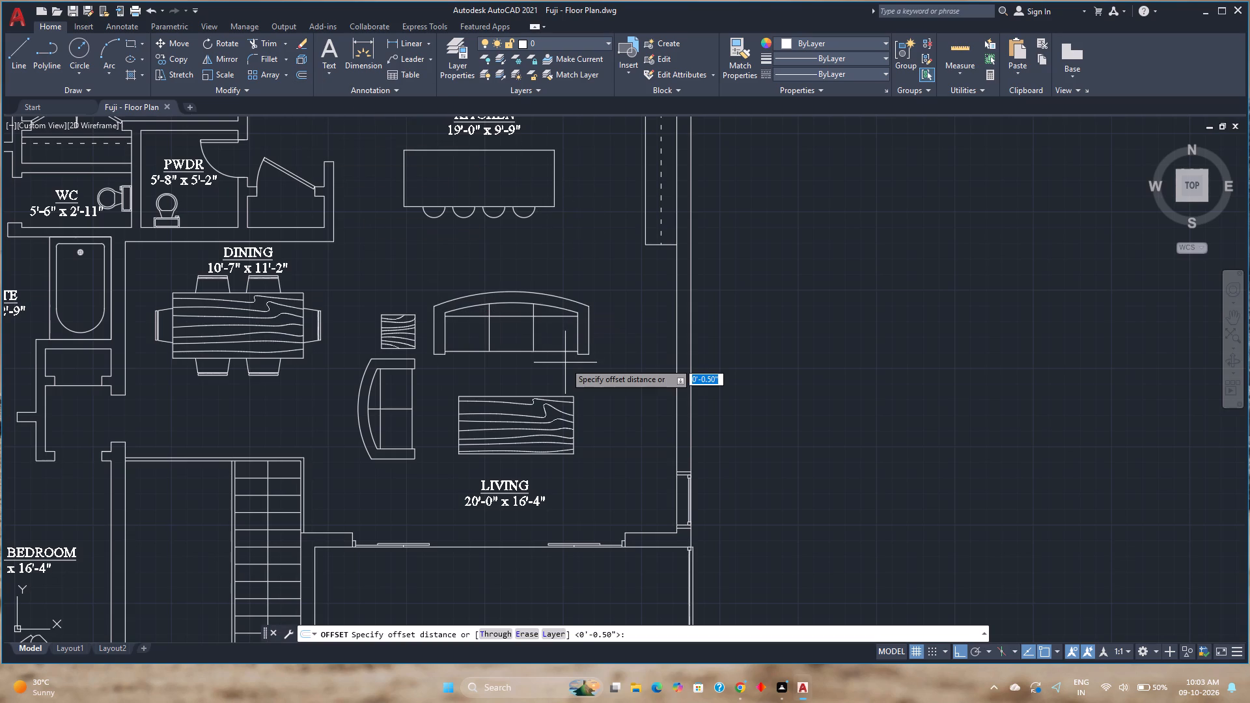
{"action": "type", "text": "1'6\""}
{"action": "key", "text": "Return"}
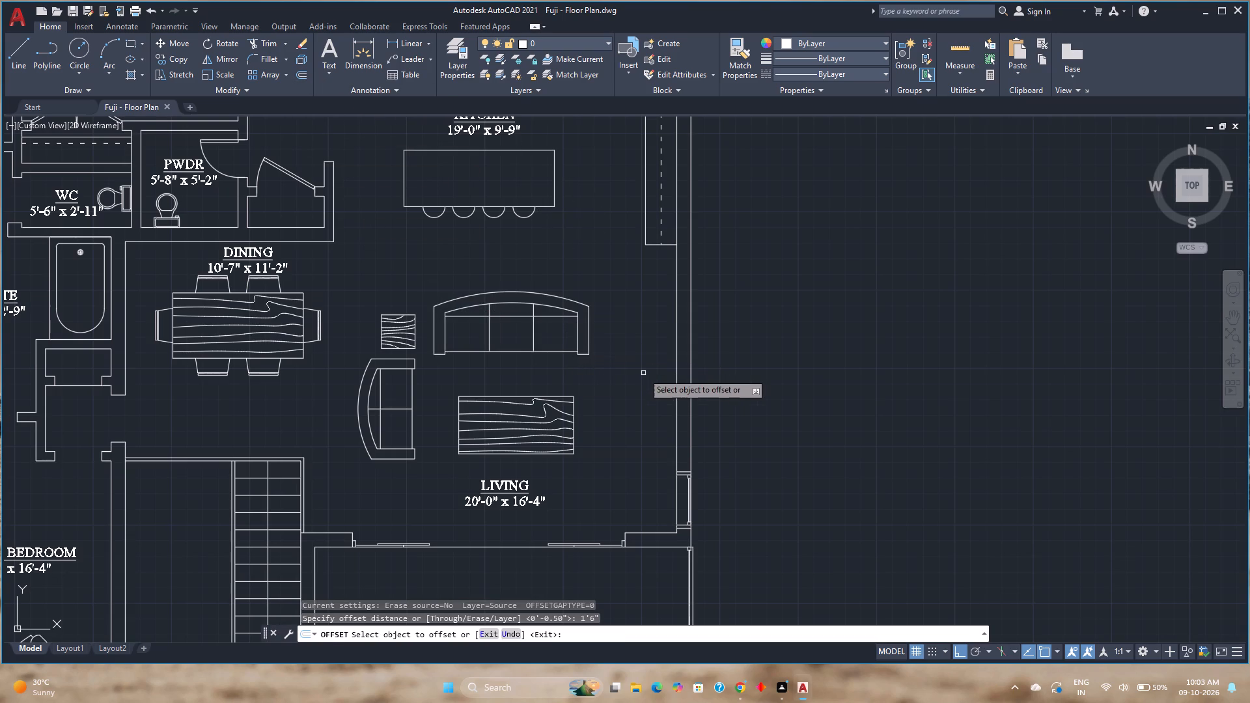
{"action": "left_click", "coordinate": [678, 361]}
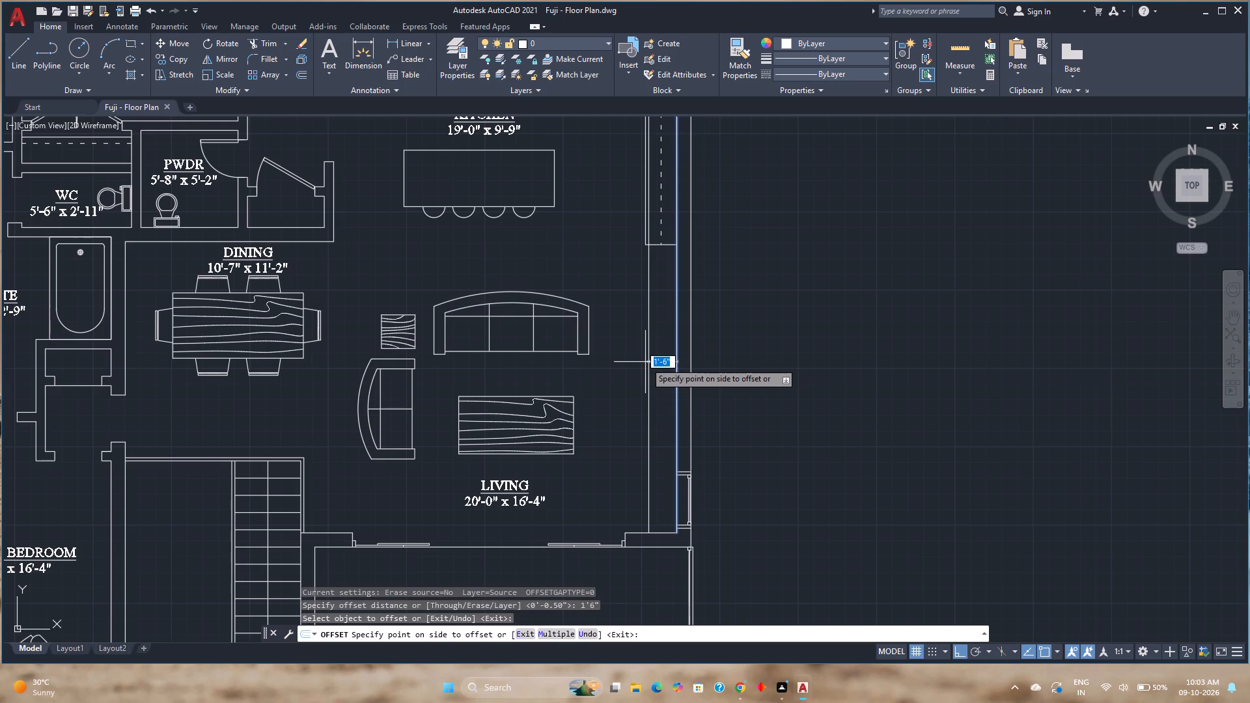
{"action": "type", "text": "1'8\""}
{"action": "key", "text": "Return"}
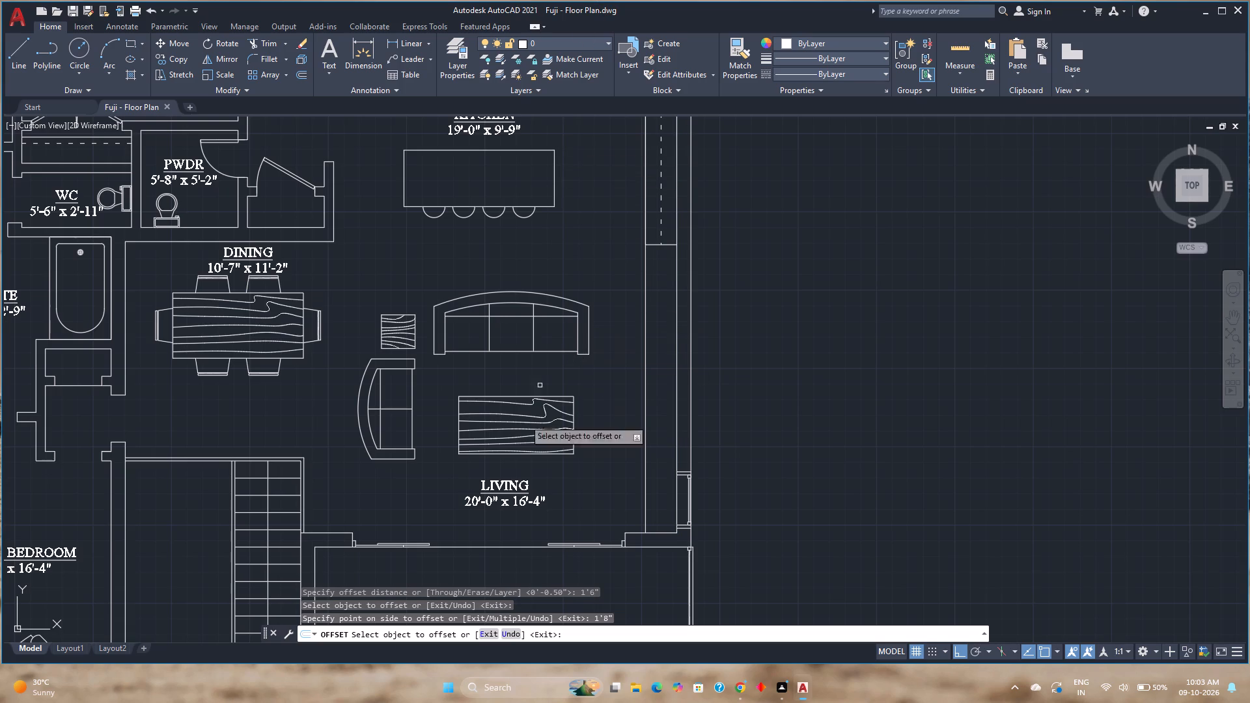
Offset the short horizontal wall line at the LIVING room's southeast corner 4' upward into the room.
{"action": "left_click", "coordinate": [663, 533]}
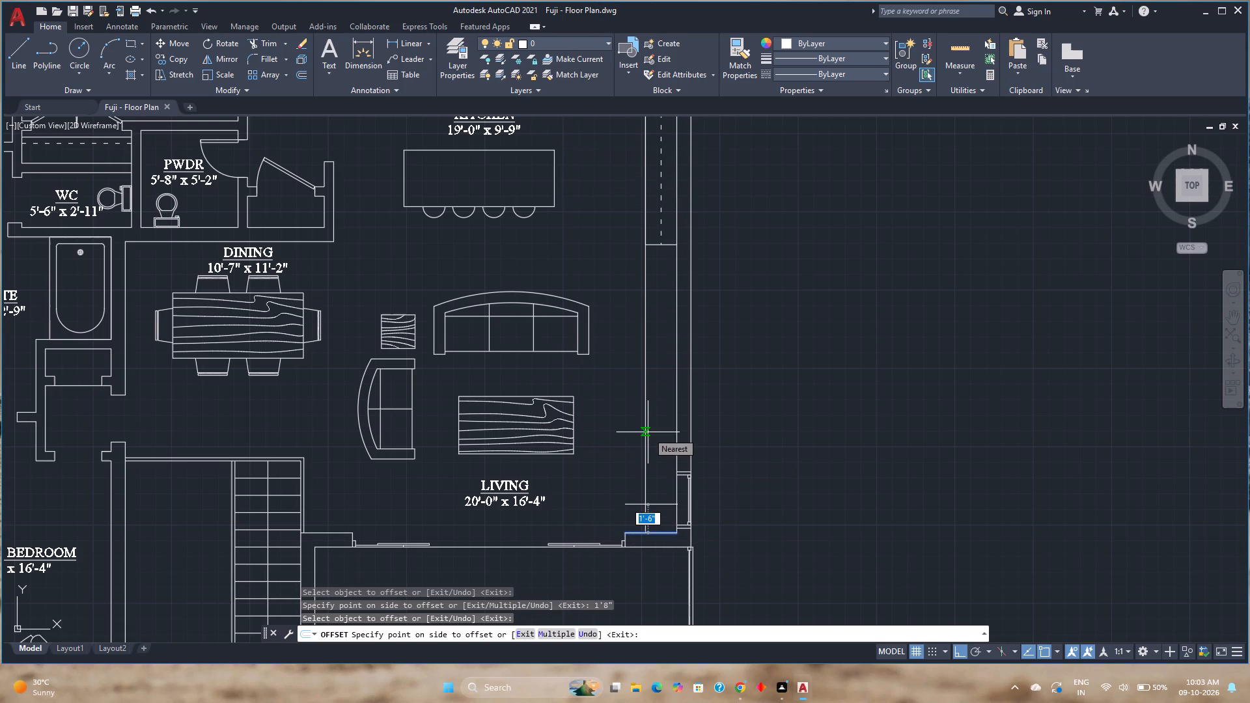
{"action": "type", "text": "4'"}
{"action": "key", "text": "Return"}
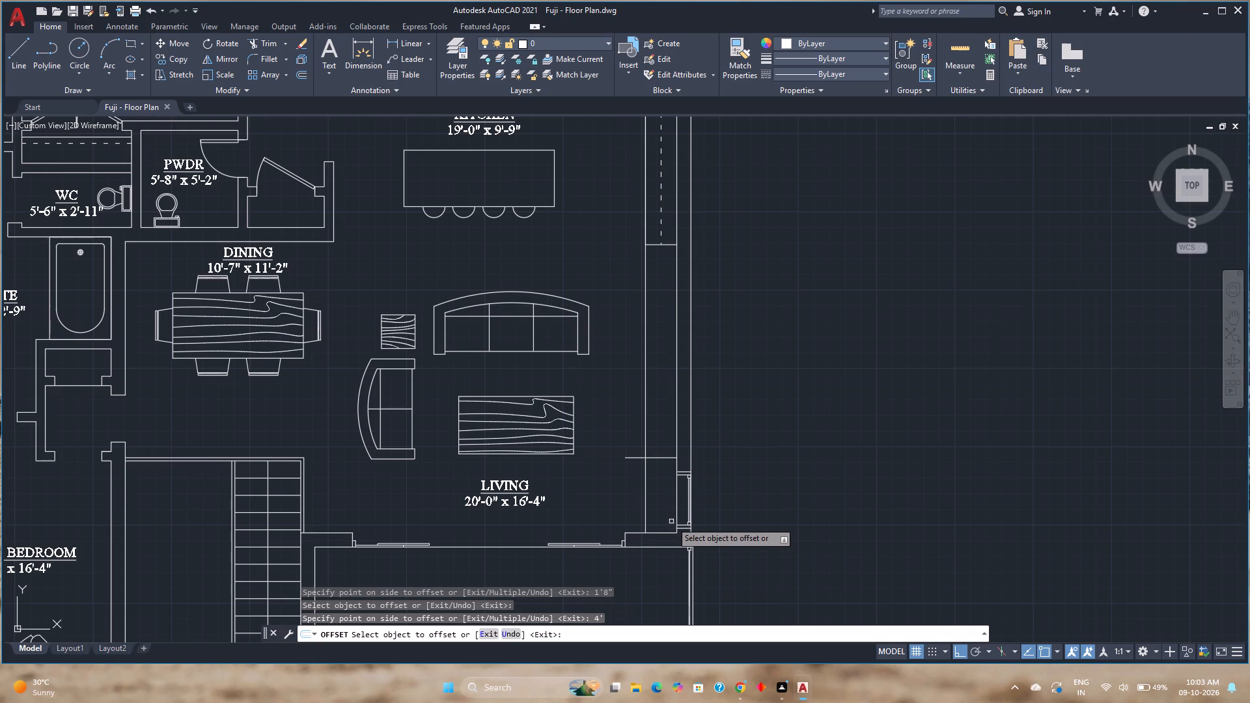
Offset the short horizontal line beside the LIVING room's east wall 7' upward.
{"action": "left_click", "coordinate": [658, 458]}
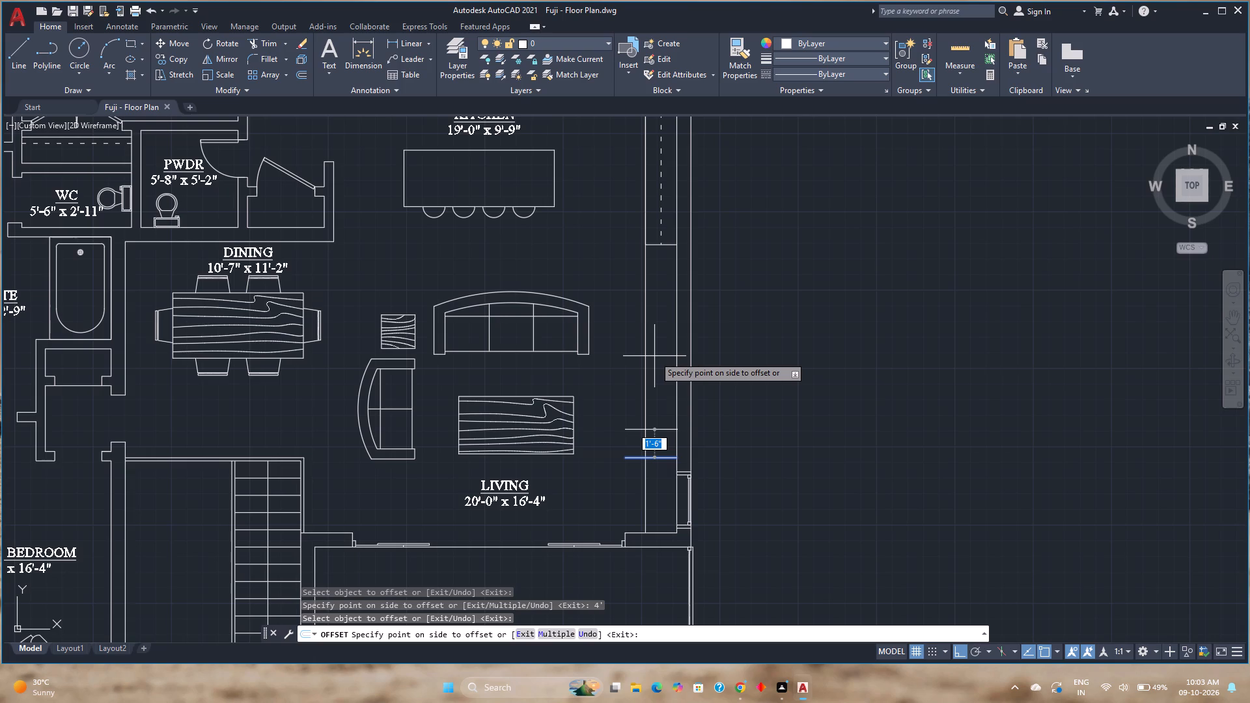
{"action": "type", "text": "7'"}
{"action": "key", "text": "Return"}
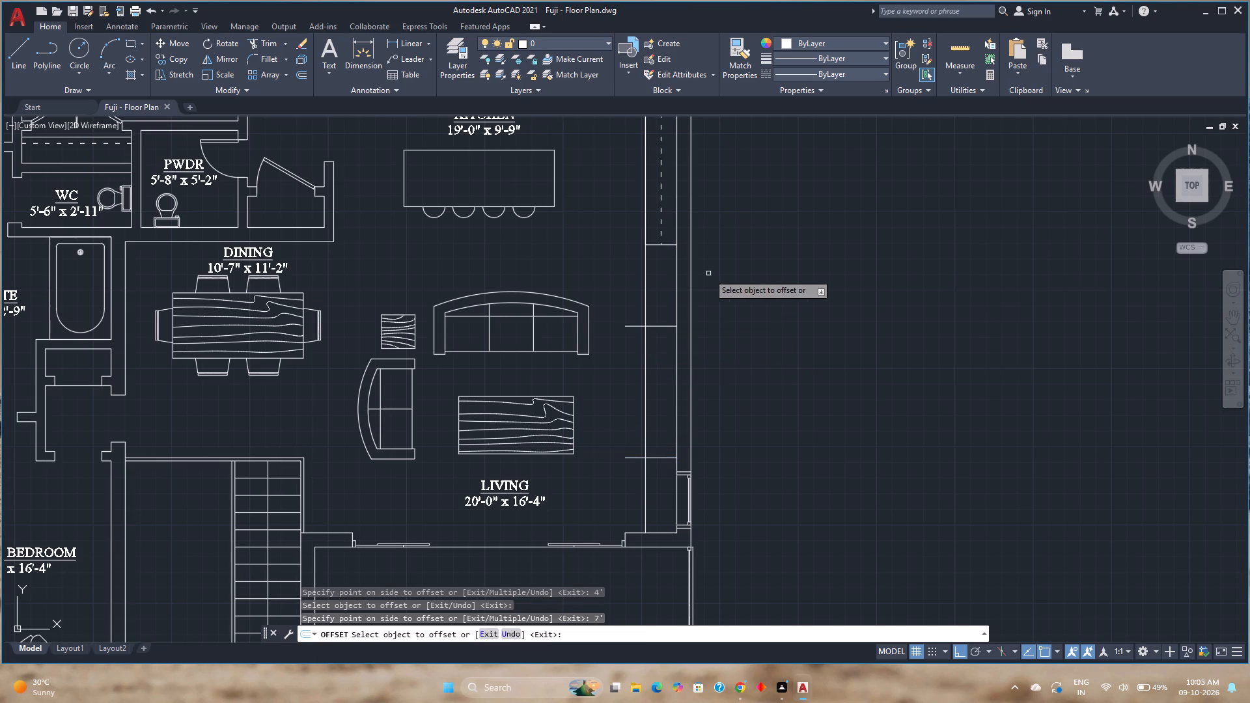
{"action": "key", "text": "Escape"}
Trim the overhanging line ends at the upper and lower corners to leave a closed rectangle against the LIVING room's east wall.
{"action": "type", "text": "tr"}
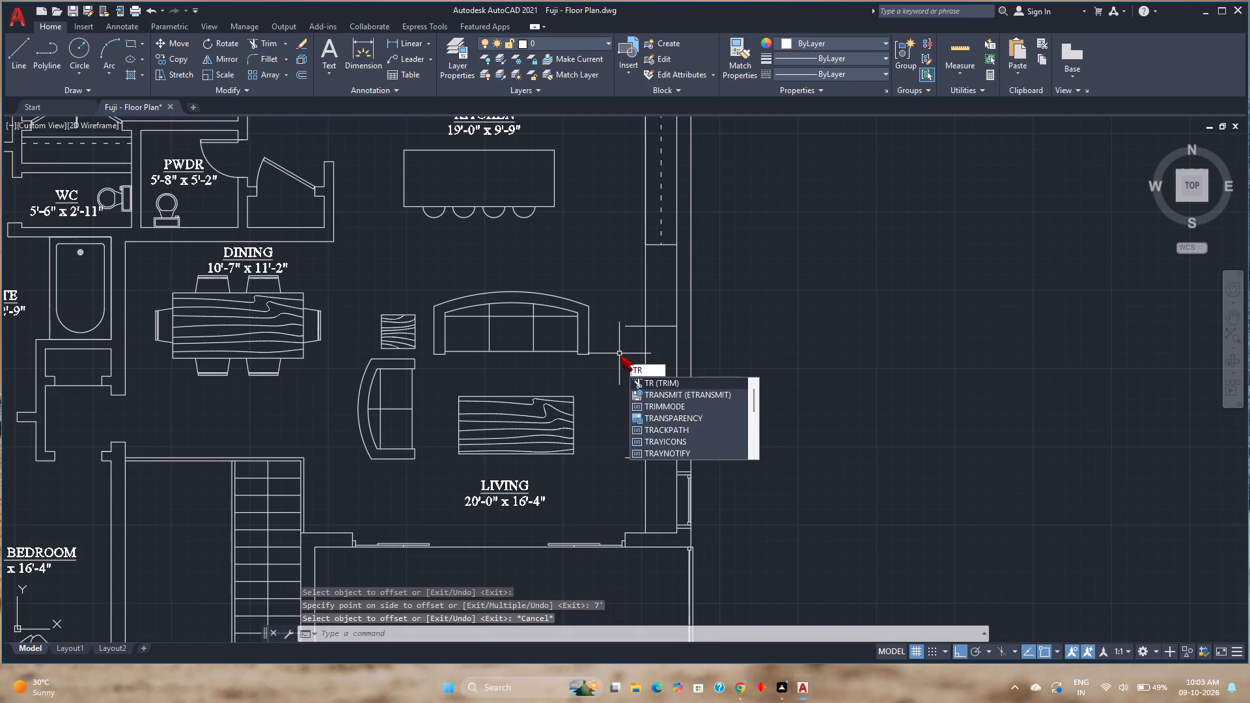
{"action": "key", "text": "Return"}
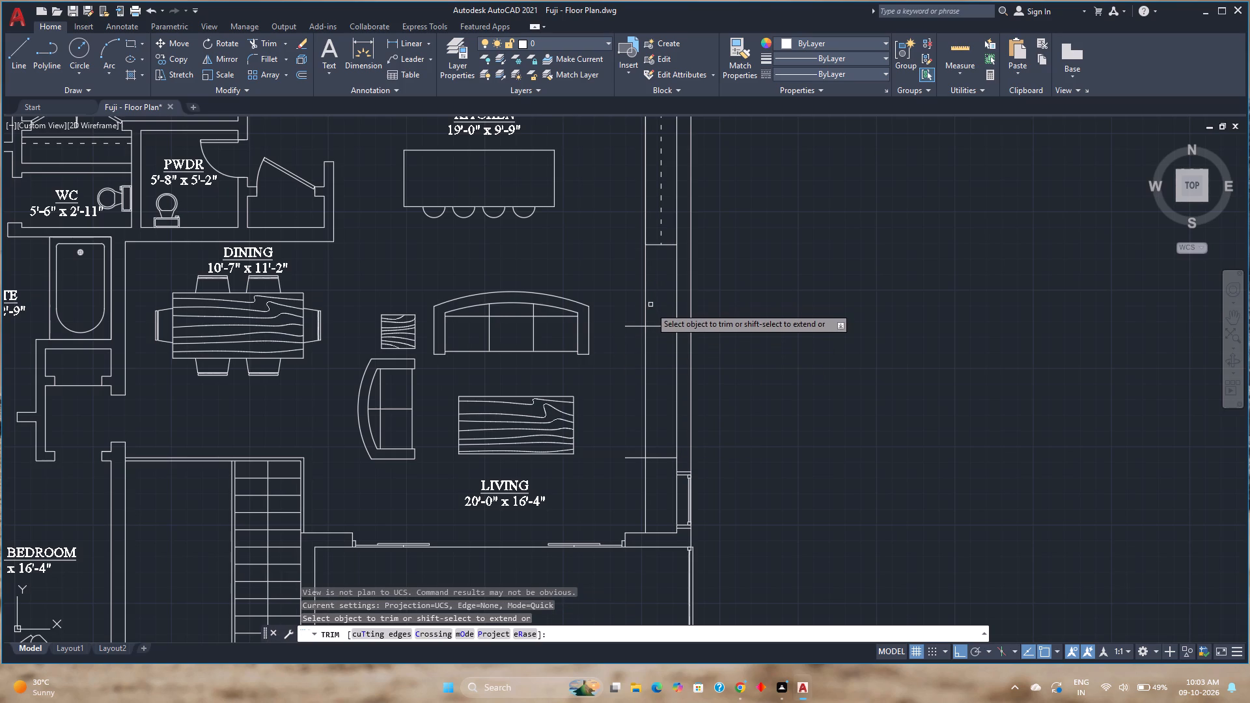
{"action": "scroll", "coordinate": [663, 365], "scroll_direction": "up", "scroll_amount": 8}
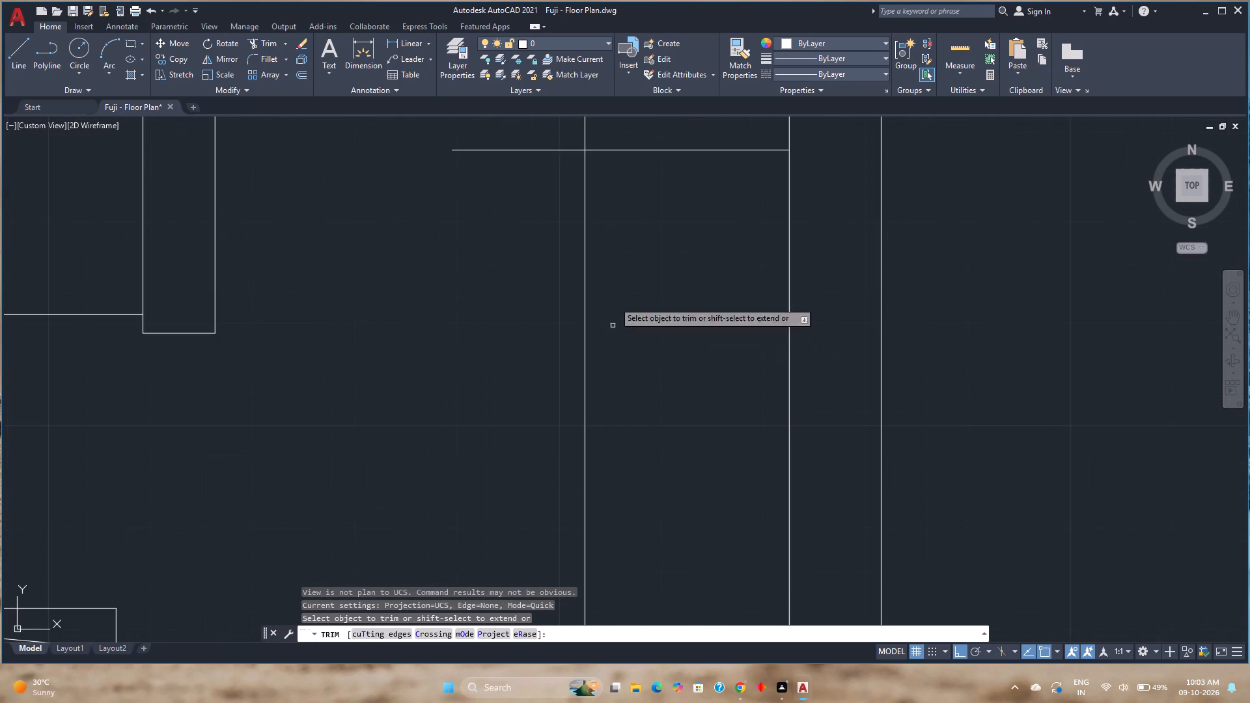
{"action": "left_click_drag", "start_coordinate": [611, 130], "coordinate": [535, 183]}
{"action": "scroll", "coordinate": [535, 183], "scroll_direction": "down", "scroll_amount": 2}
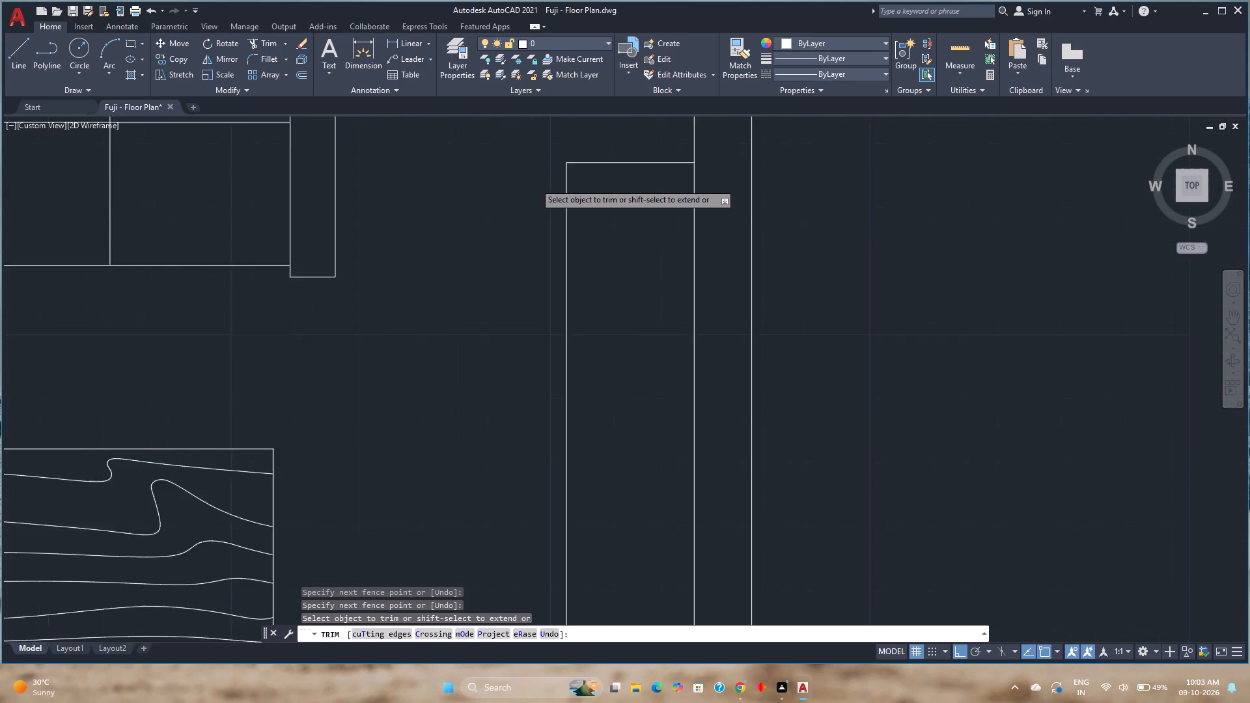
{"action": "scroll", "coordinate": [535, 183], "scroll_direction": "down", "scroll_amount": 5}
{"action": "scroll", "coordinate": [555, 337], "scroll_direction": "up", "scroll_amount": 2}
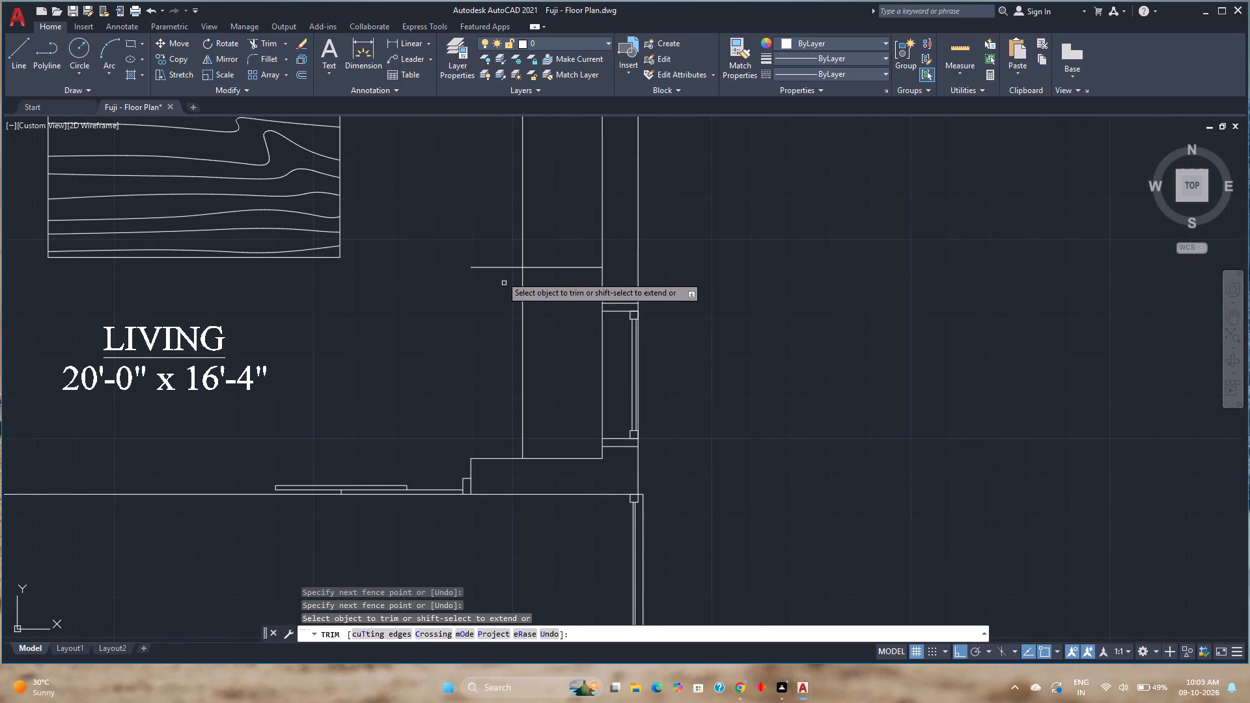
{"action": "left_click_drag", "start_coordinate": [488, 253], "coordinate": [539, 301]}
{"action": "scroll", "coordinate": [536, 303], "scroll_direction": "down", "scroll_amount": 4}
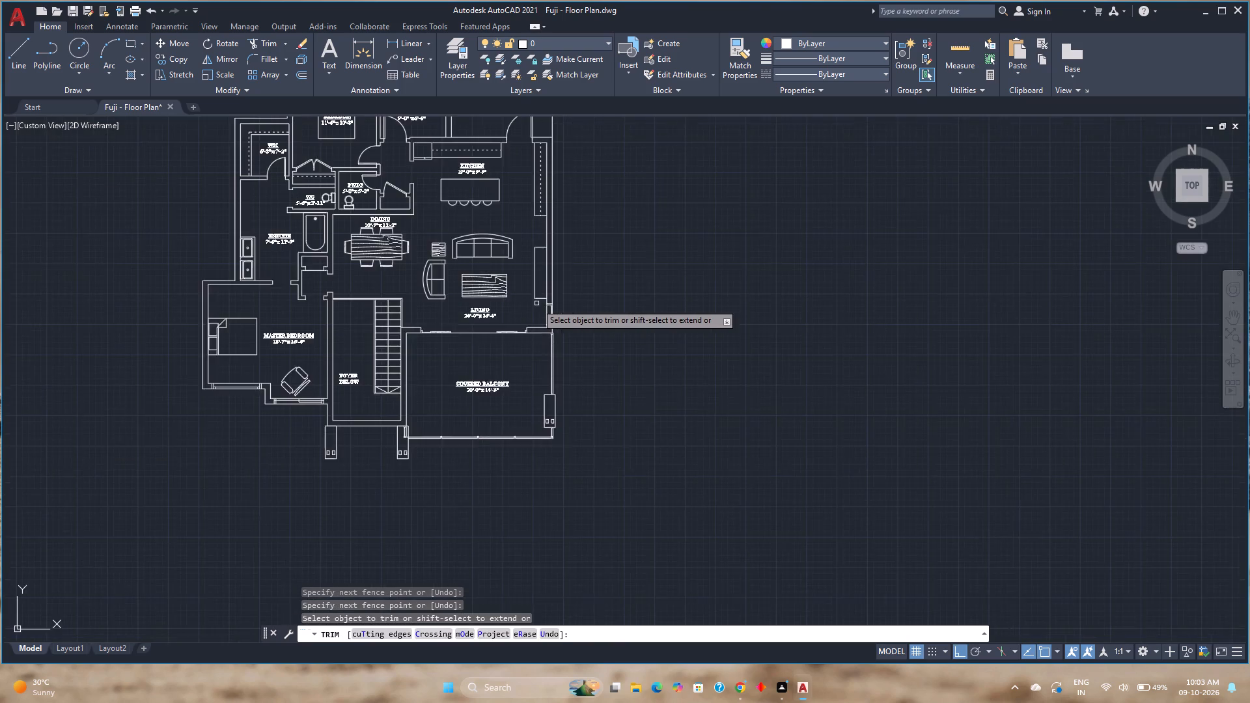
{"action": "middle_click_drag", "start_coordinate": [538, 305], "coordinate": [560, 402]}
{"action": "scroll", "coordinate": [540, 387], "scroll_direction": "up", "scroll_amount": 4}
{"action": "middle_click_drag", "start_coordinate": [542, 375], "coordinate": [563, 471]}
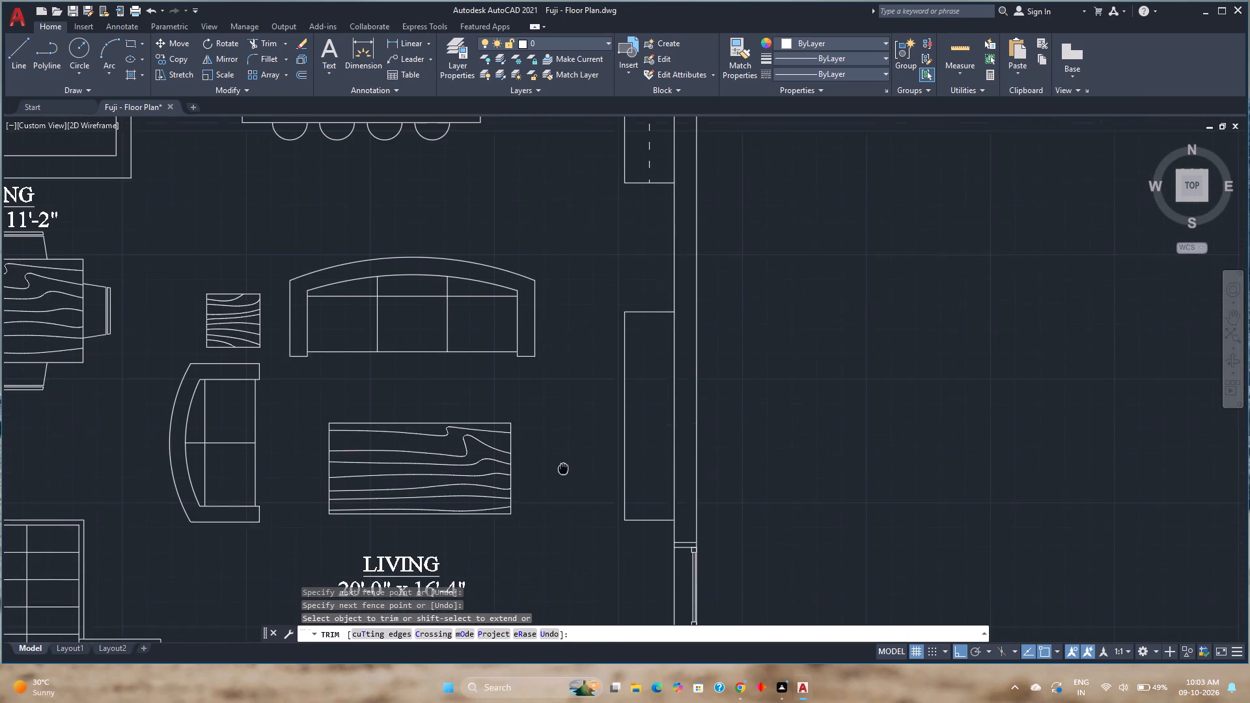
{"action": "middle_click_drag", "start_coordinate": [563, 471], "coordinate": [562, 473]}
{"action": "key", "text": "Escape"}
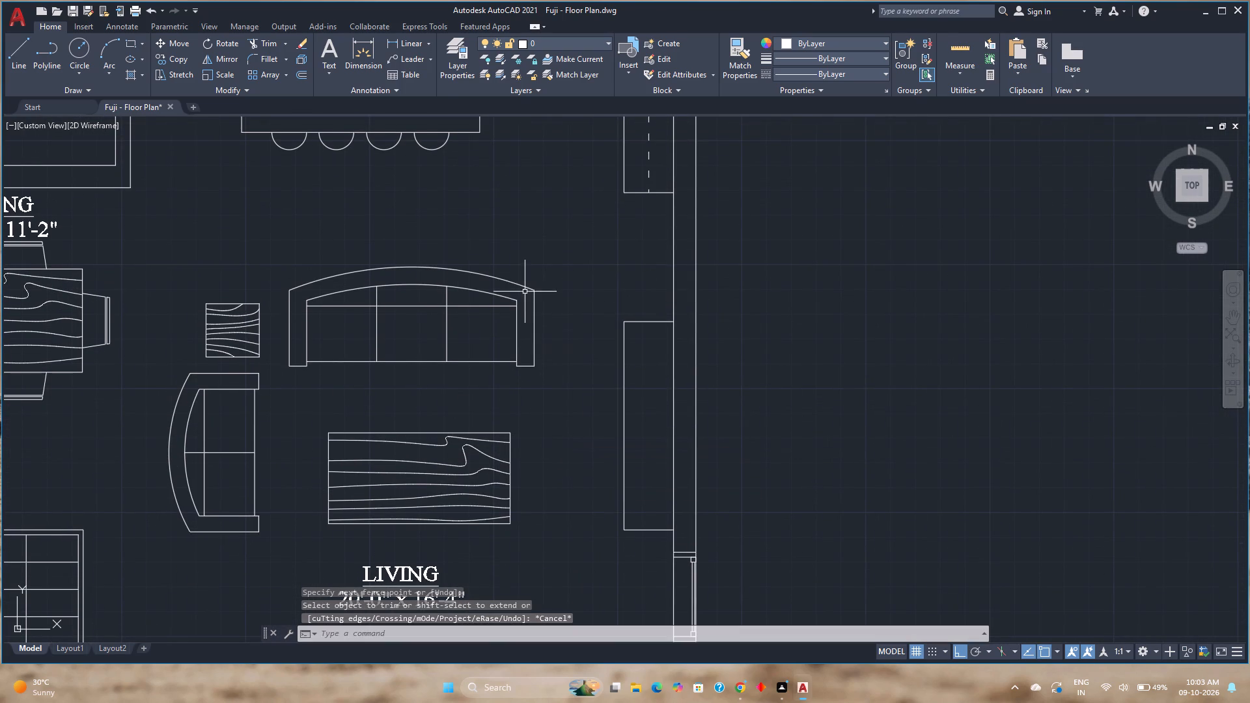
Offset the rectangle's long room-side edge 3" outward into the LIVING room.
{"action": "left_click", "coordinate": [301, 75]}
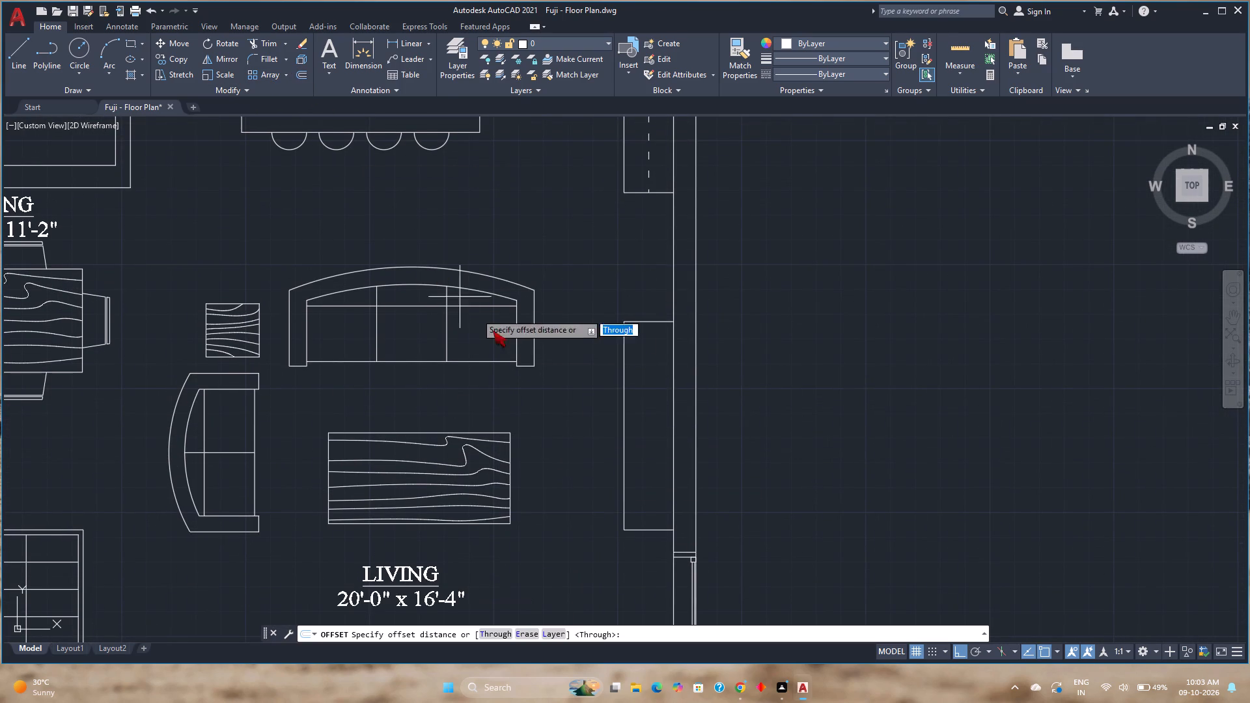
{"action": "key", "text": "3"}
{"action": "key", "text": "Return"}
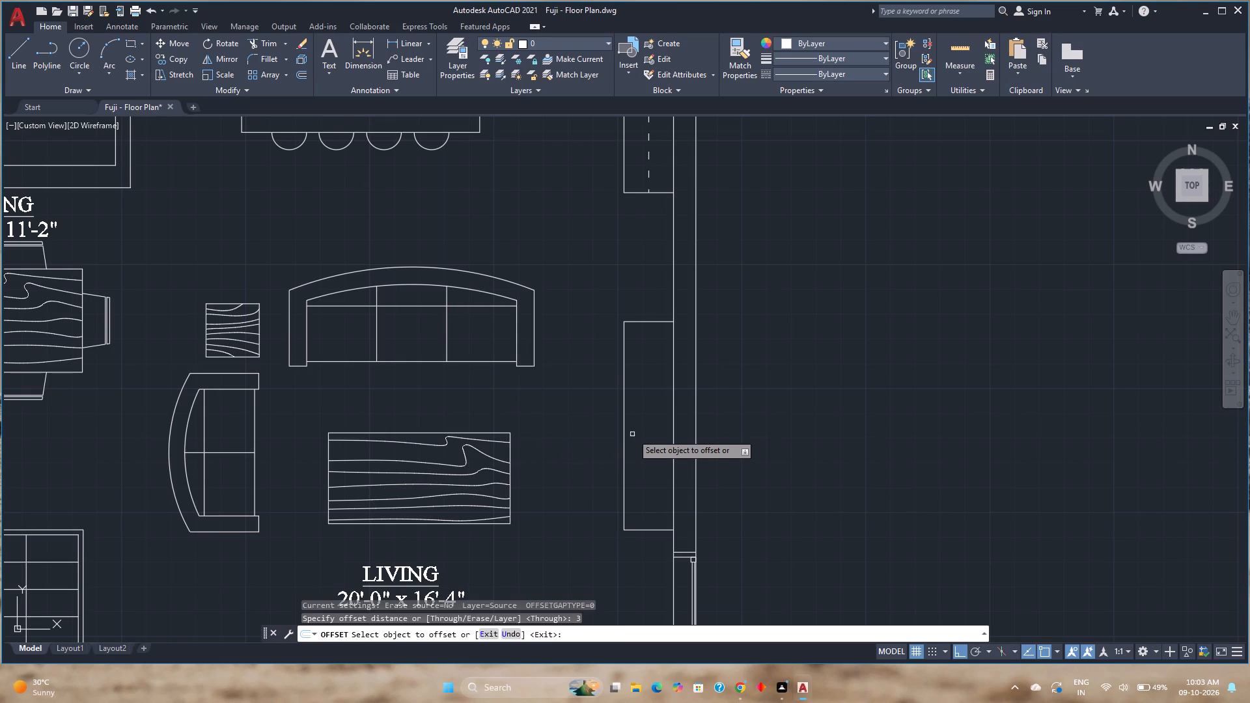
{"action": "left_click", "coordinate": [623, 428]}
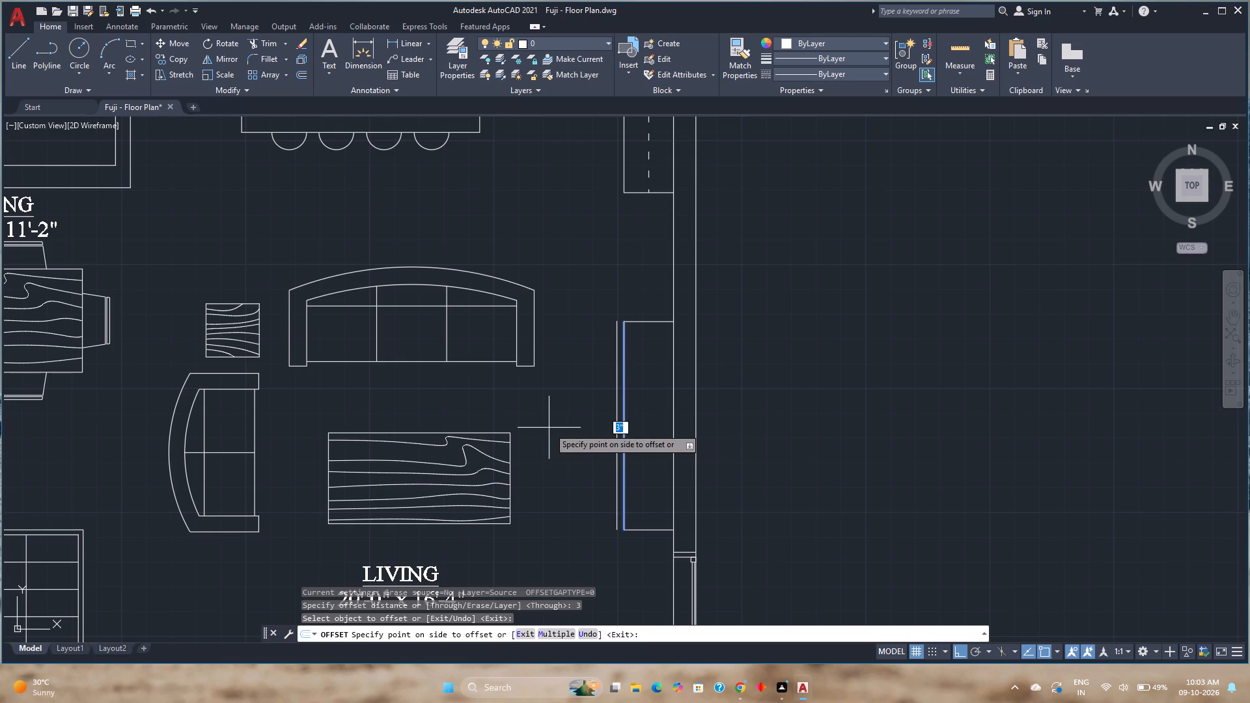
{"action": "left_click", "coordinate": [549, 428]}
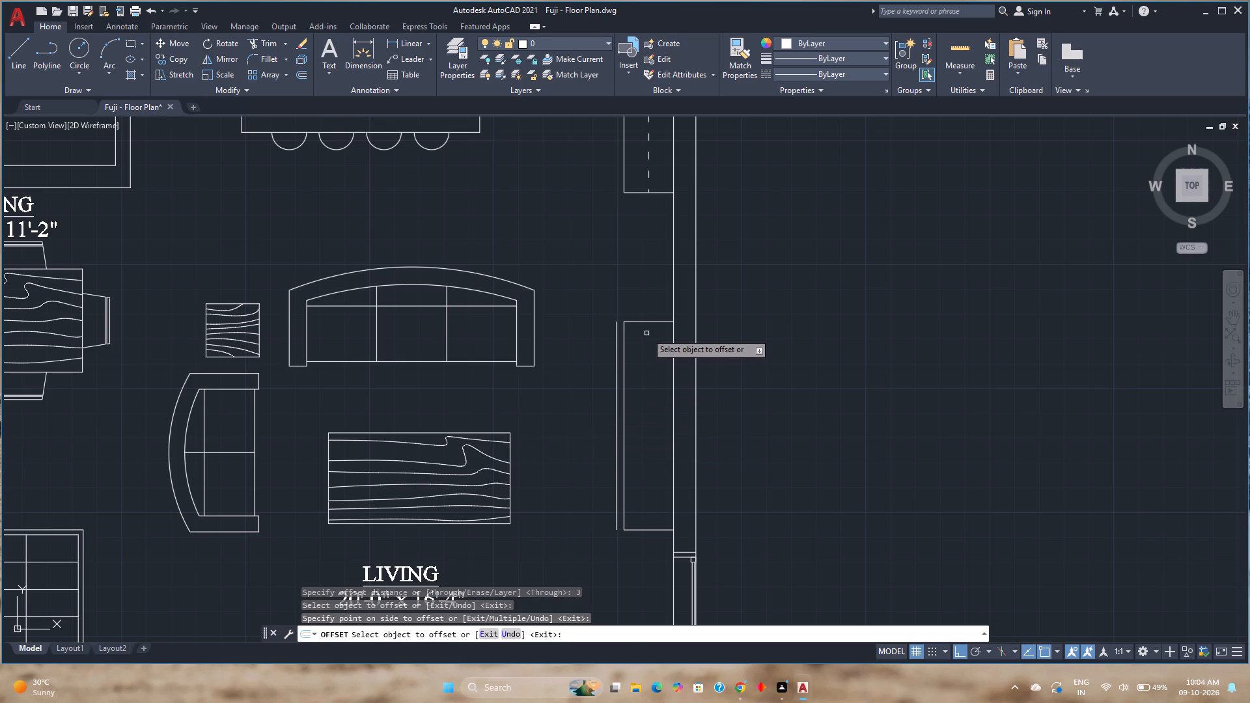
Offset the rectangle's upper and lower short edges 8" inward.
{"action": "left_click", "coordinate": [652, 322]}
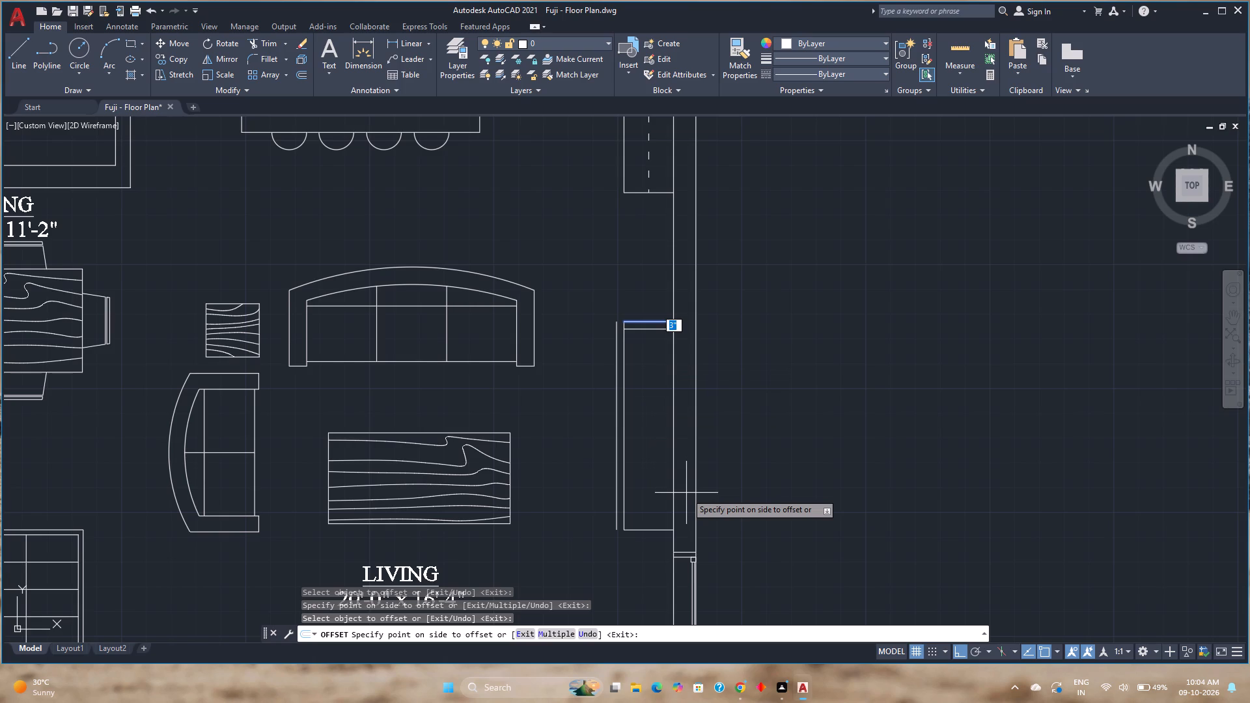
{"action": "key", "text": "8"}
{"action": "key", "text": "Return"}
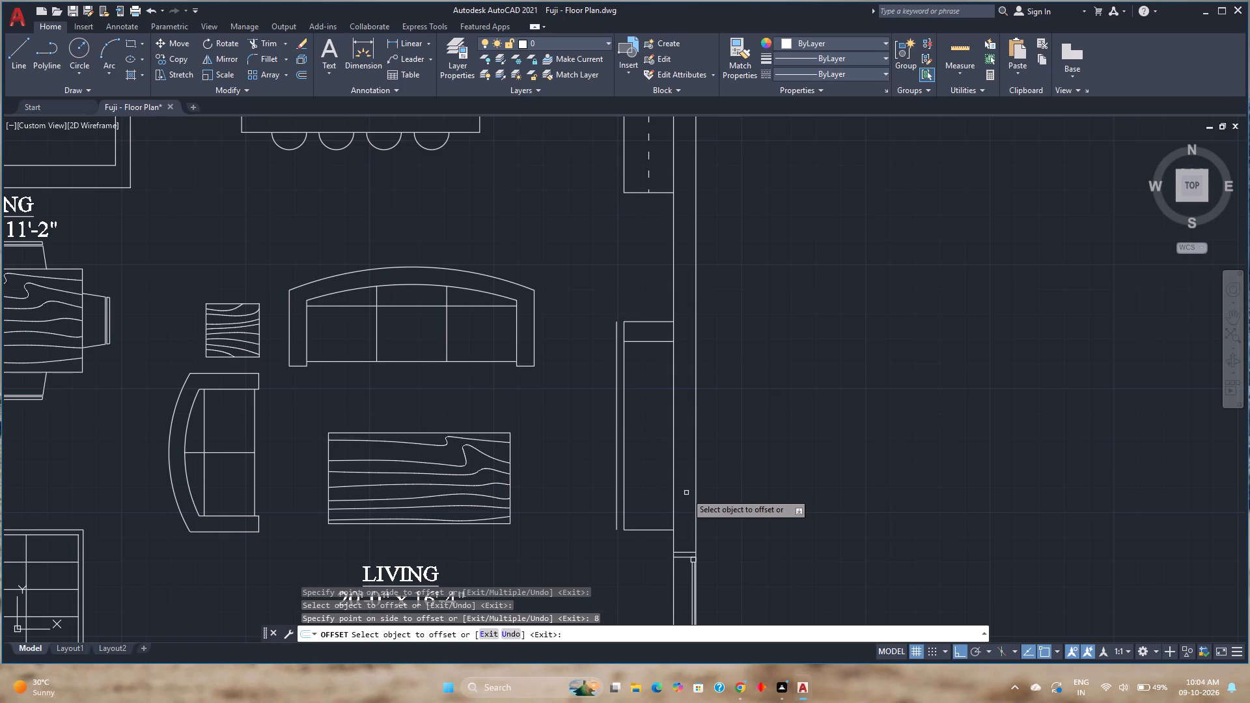
{"action": "left_click", "coordinate": [645, 530]}
{"action": "key", "text": "8"}
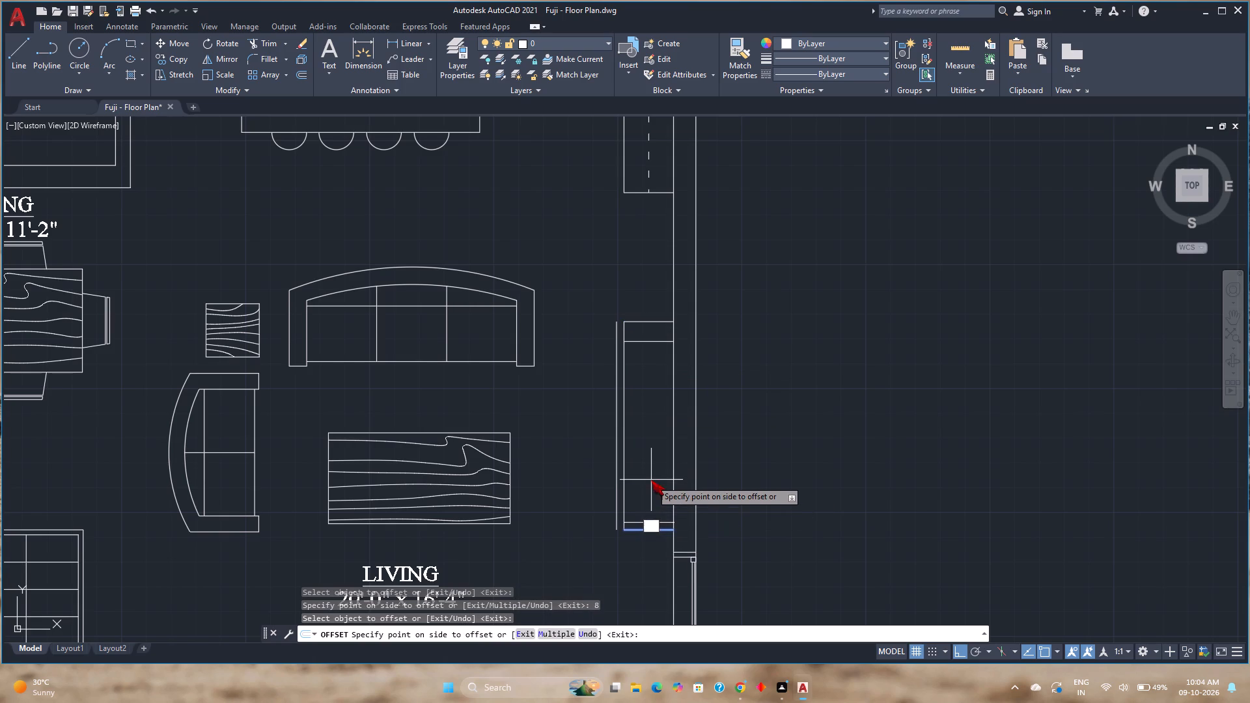
{"action": "key", "text": "Return"}
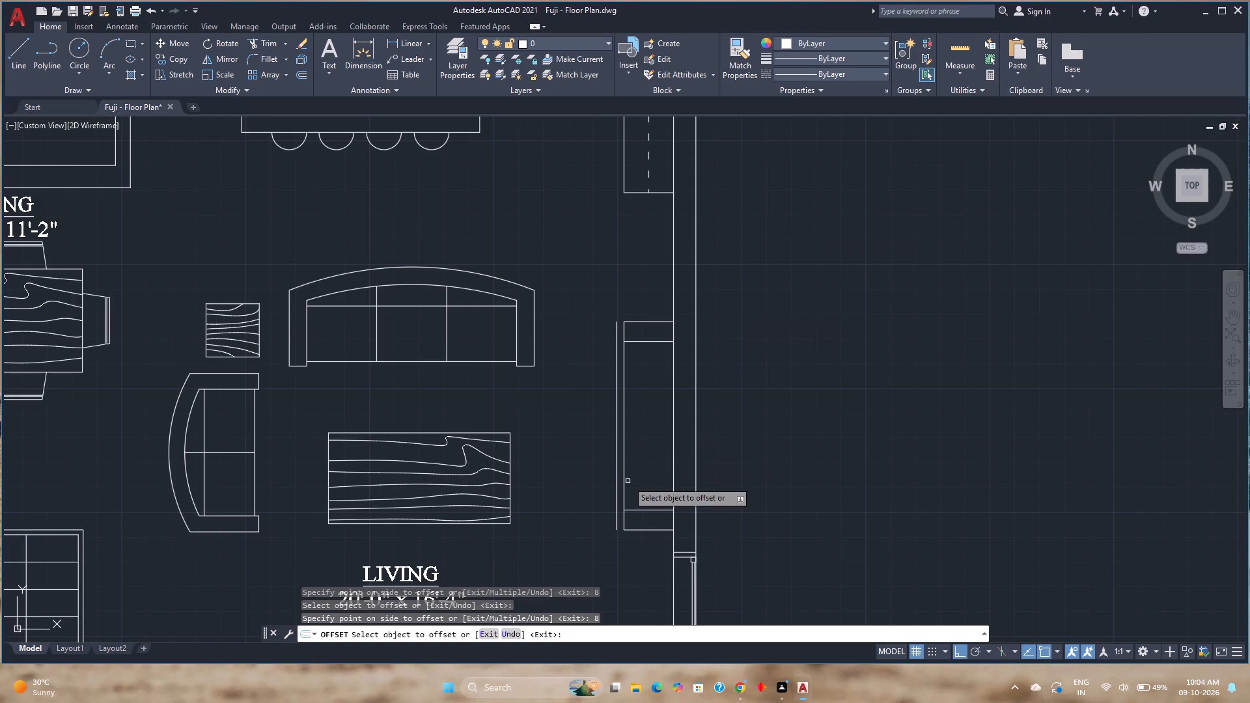
Offset the two inner horizontal lines of the rectangle a further 3" toward its middle.
{"action": "left_click", "coordinate": [646, 508]}
{"action": "left_click", "coordinate": [658, 480]}
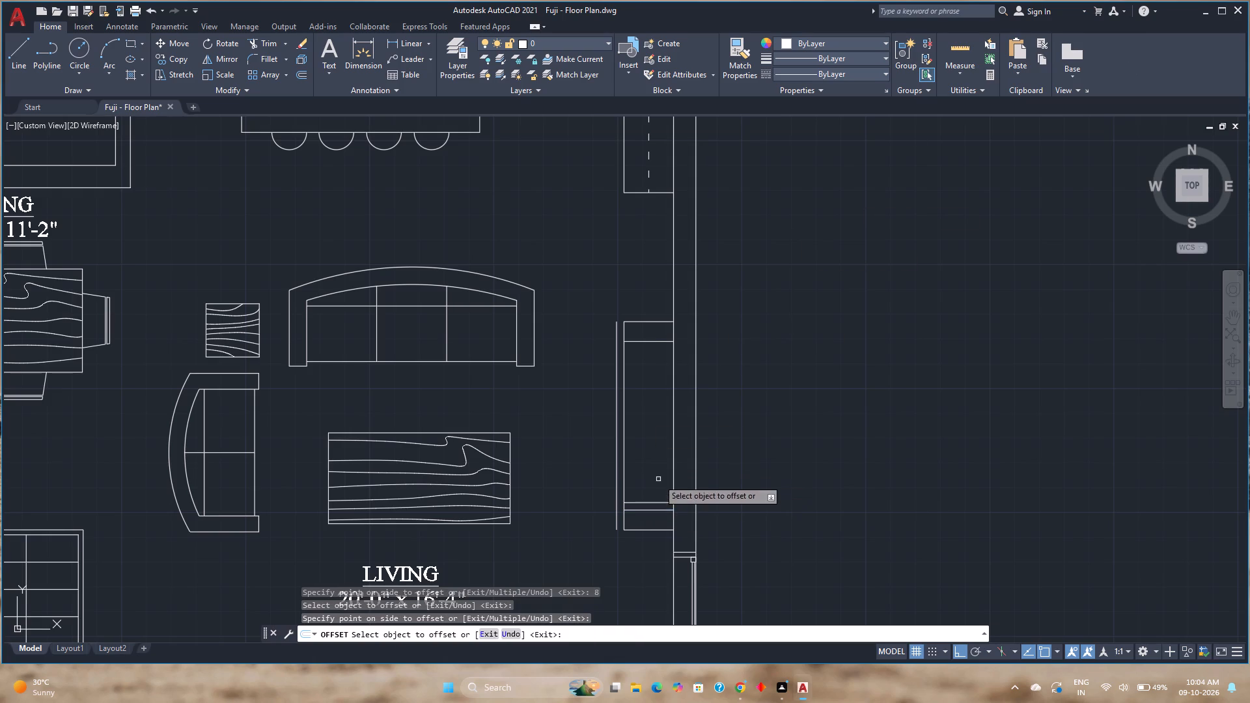
{"action": "left_click", "coordinate": [656, 340]}
{"action": "left_click", "coordinate": [645, 381]}
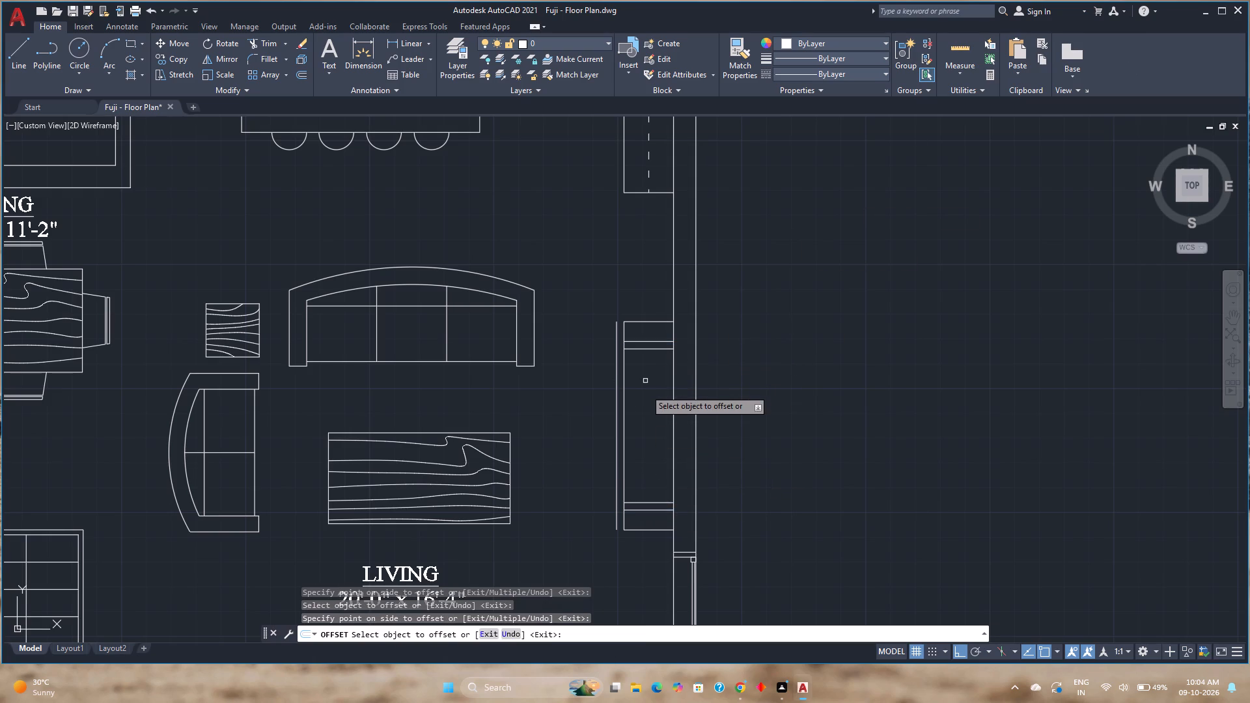
{"action": "key", "text": "Escape"}
Extend the four inner horizontal lines to the vertical line outside the rectangle's room-side edge.
{"action": "type", "text": "ex"}
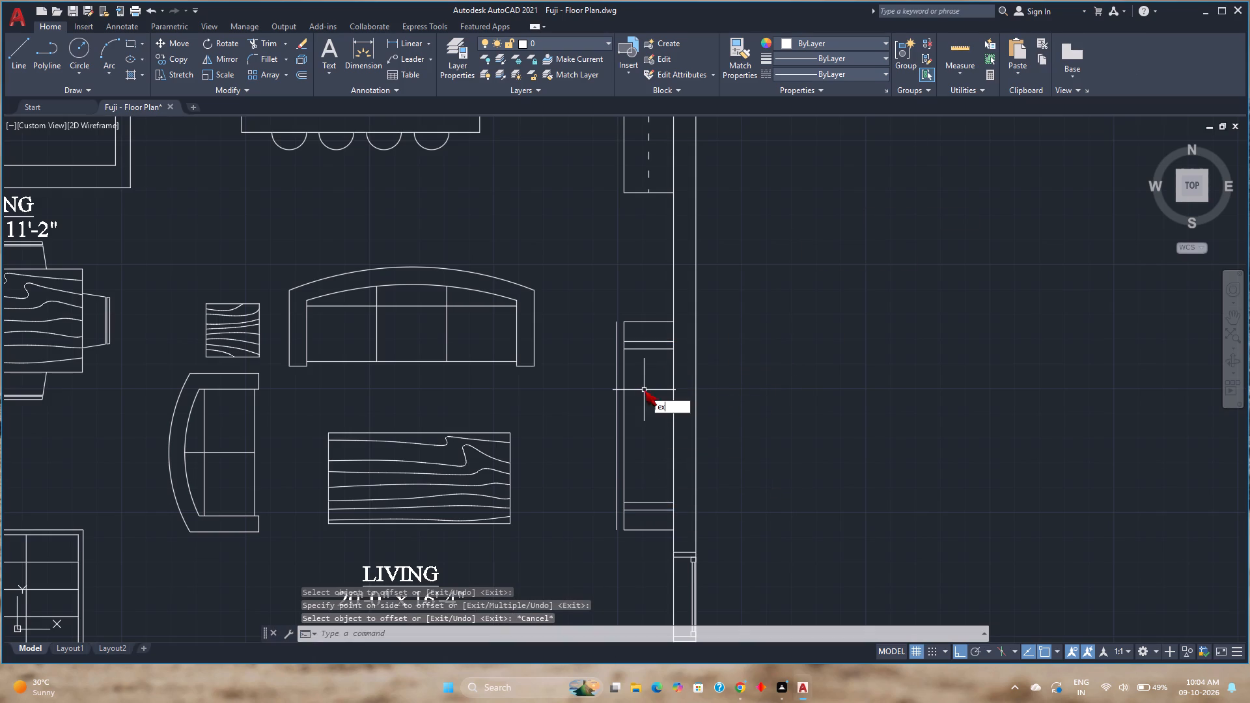
{"action": "key", "text": "Return"}
{"action": "left_click", "coordinate": [642, 333]}
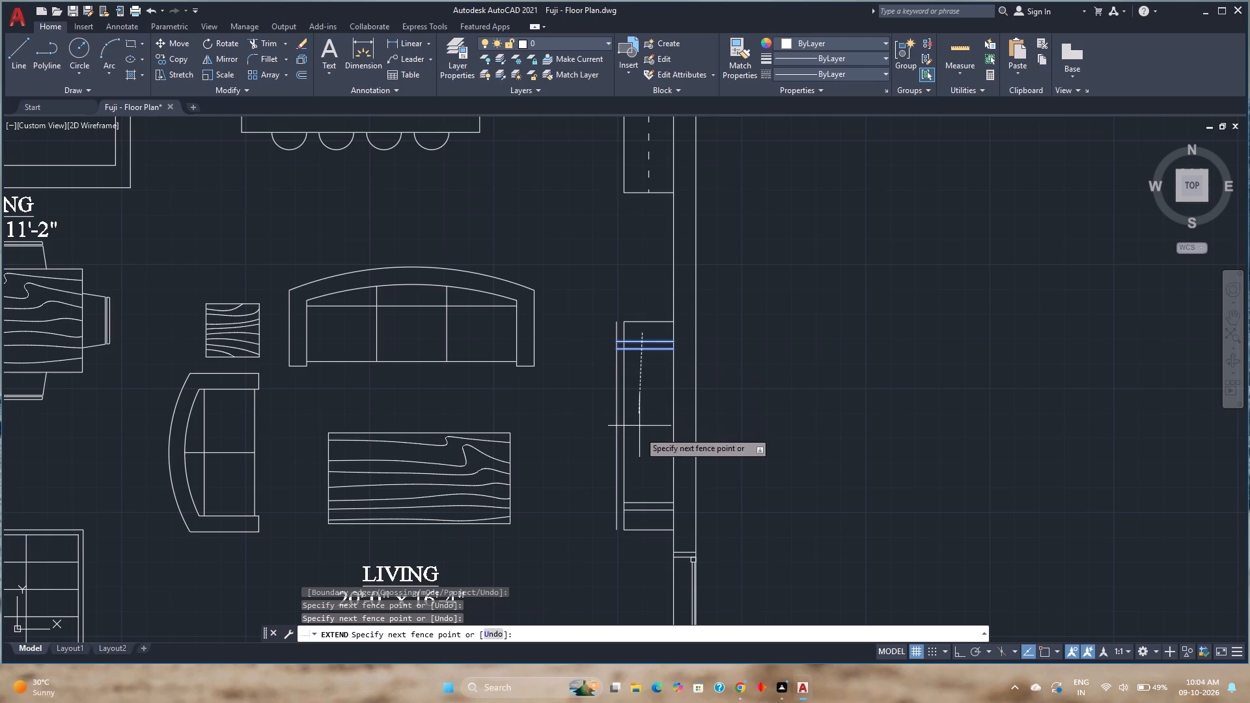
{"action": "left_click", "coordinate": [639, 514]}
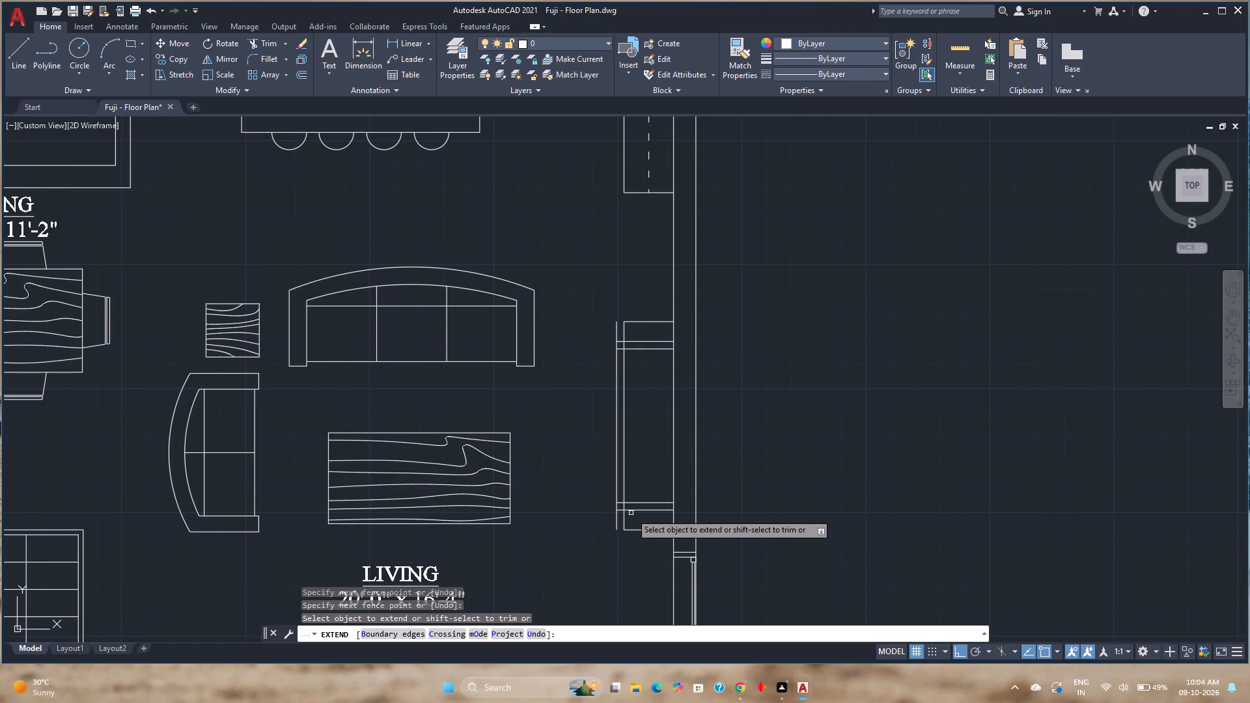
{"action": "key", "text": "Escape"}
Trim the outer vertical line's lower and upper ends beyond the outermost extended horizontal lines.
{"action": "type", "text": "tr"}
{"action": "key", "text": "Return"}
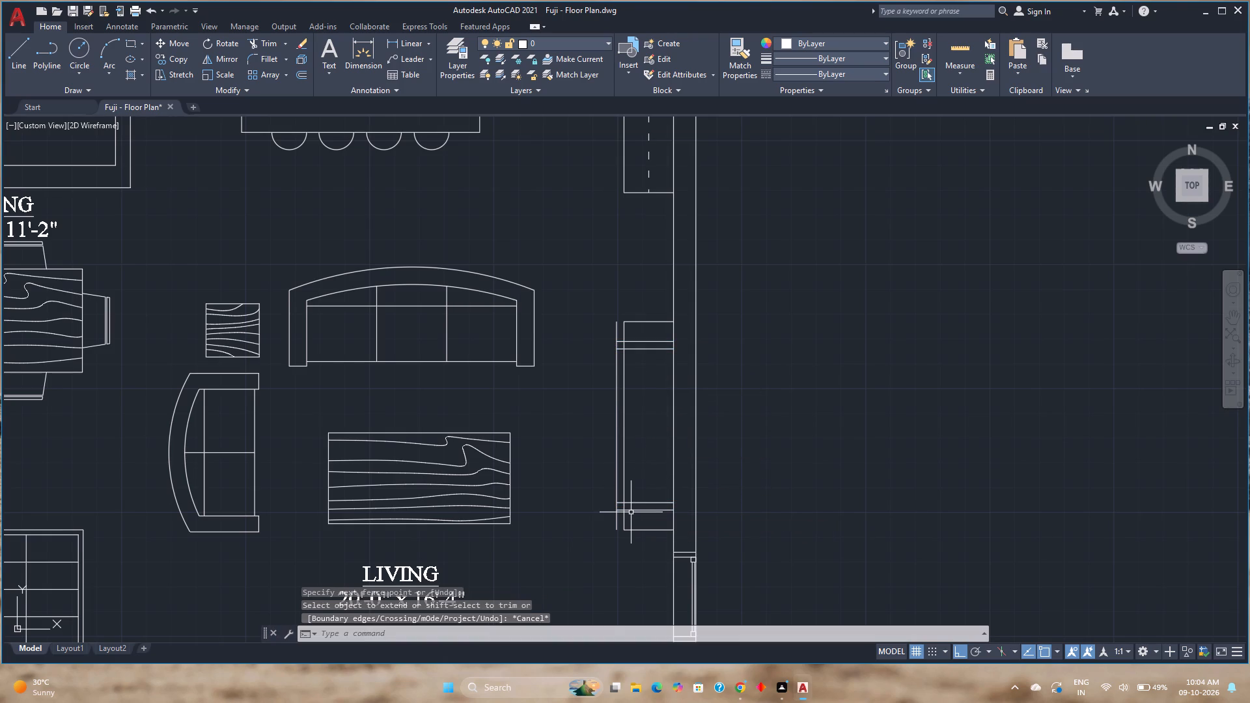
{"action": "scroll", "coordinate": [624, 516], "scroll_direction": "up", "scroll_amount": 3}
{"action": "left_click", "coordinate": [595, 520]}
{"action": "left_click", "coordinate": [569, 517]}
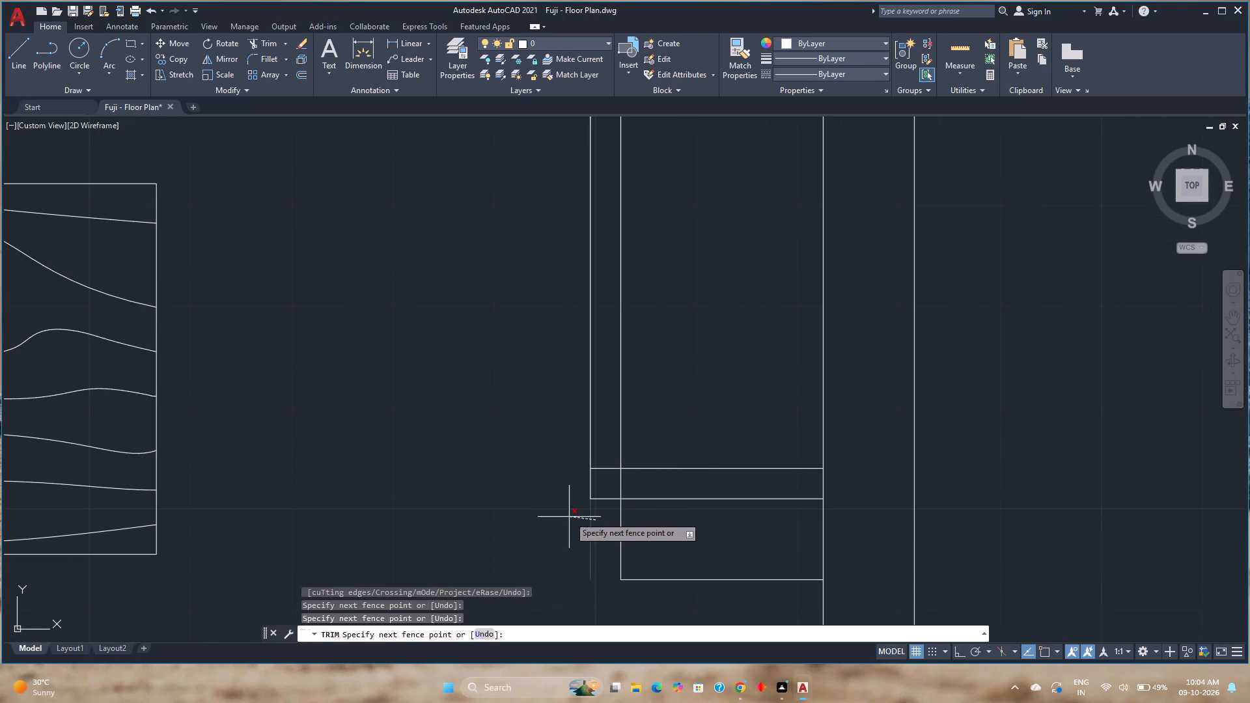
{"action": "scroll", "coordinate": [562, 509], "scroll_direction": "down", "scroll_amount": 4}
{"action": "scroll", "coordinate": [537, 331], "scroll_direction": "up", "scroll_amount": 2}
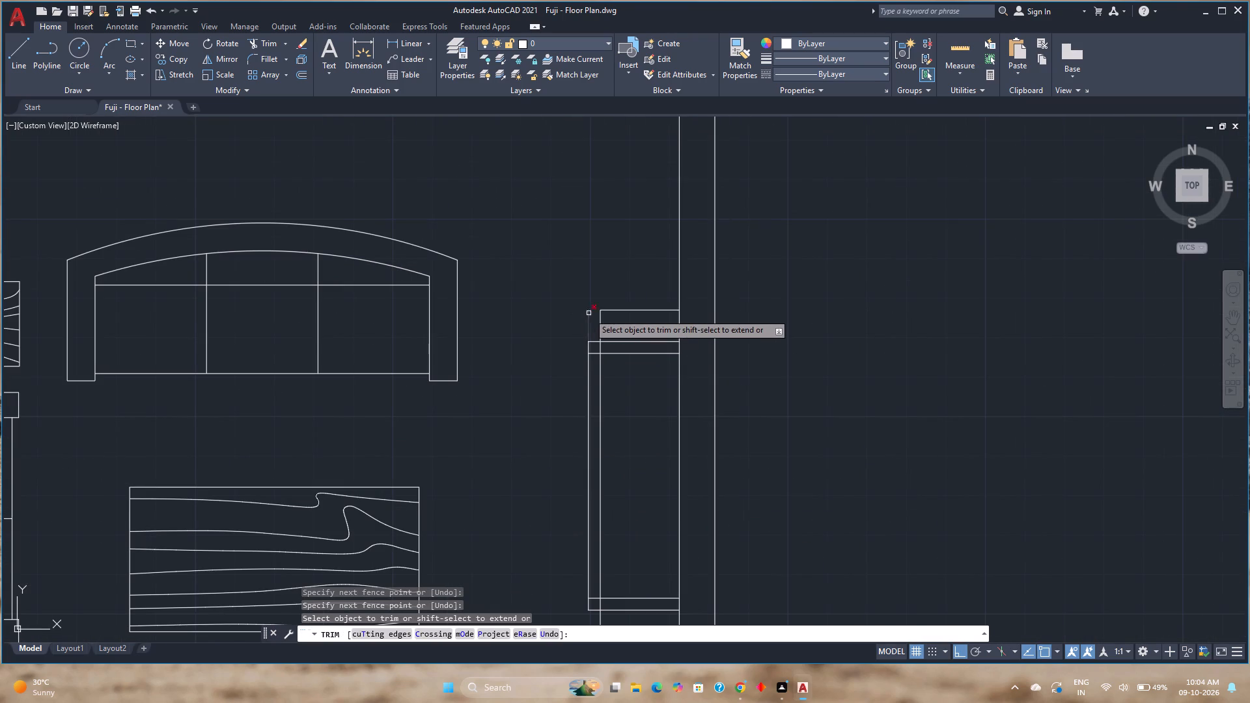
{"action": "left_click", "coordinate": [594, 321]}
{"action": "left_click", "coordinate": [580, 329]}
Trim away the parts of the four horizontal lines inside the rectangle, leaving only the thin projecting strip on its room side.
{"action": "scroll", "coordinate": [590, 354], "scroll_direction": "up", "scroll_amount": 3}
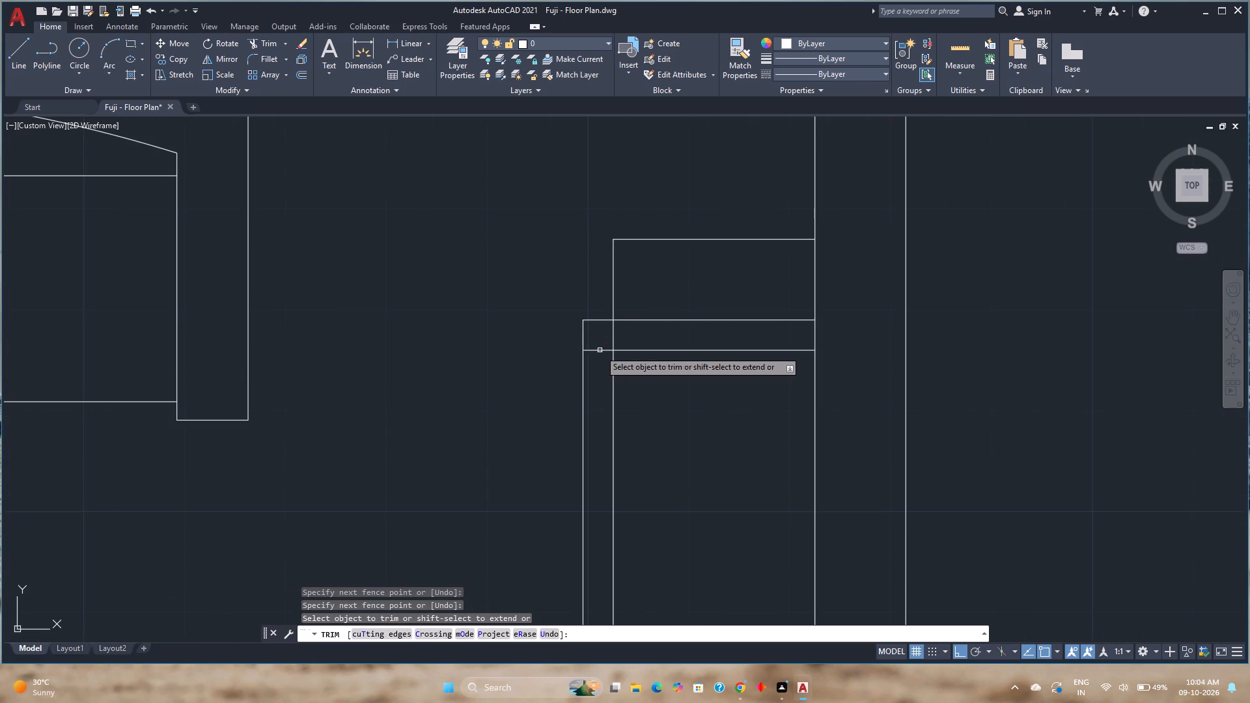
{"action": "left_click", "coordinate": [686, 298]}
{"action": "scroll", "coordinate": [678, 350], "scroll_direction": "down", "scroll_amount": 4}
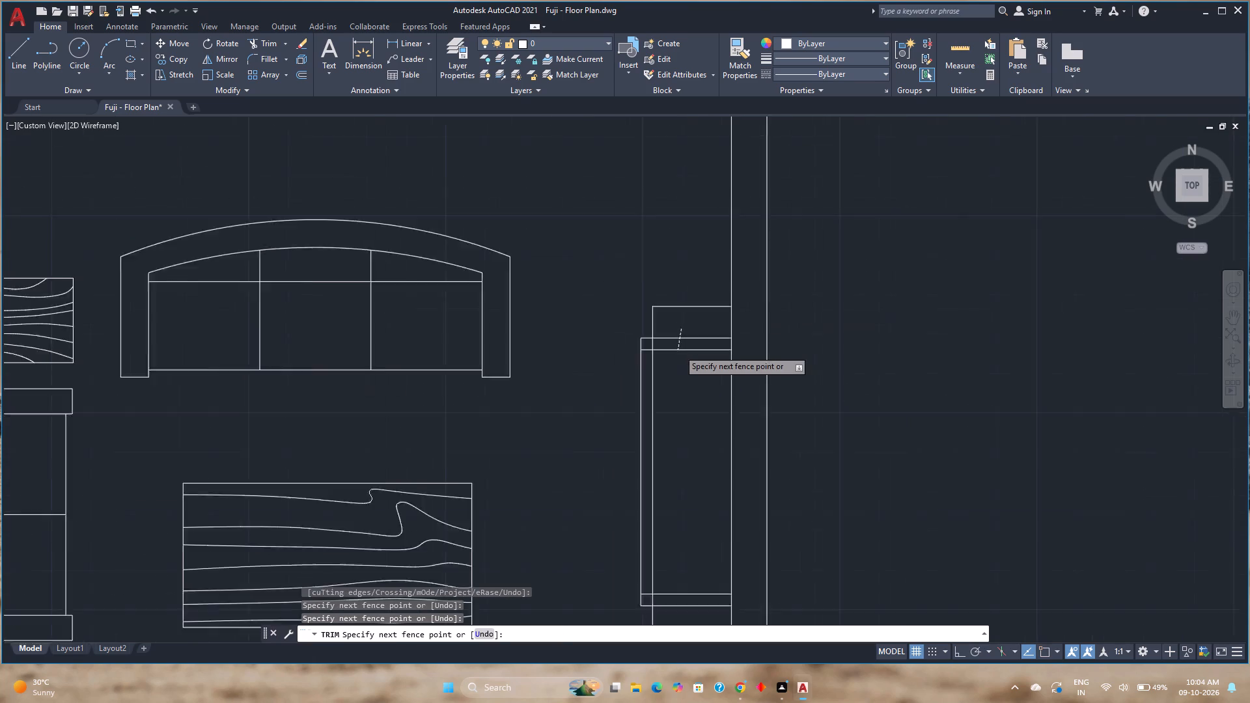
{"action": "left_click", "coordinate": [684, 522]}
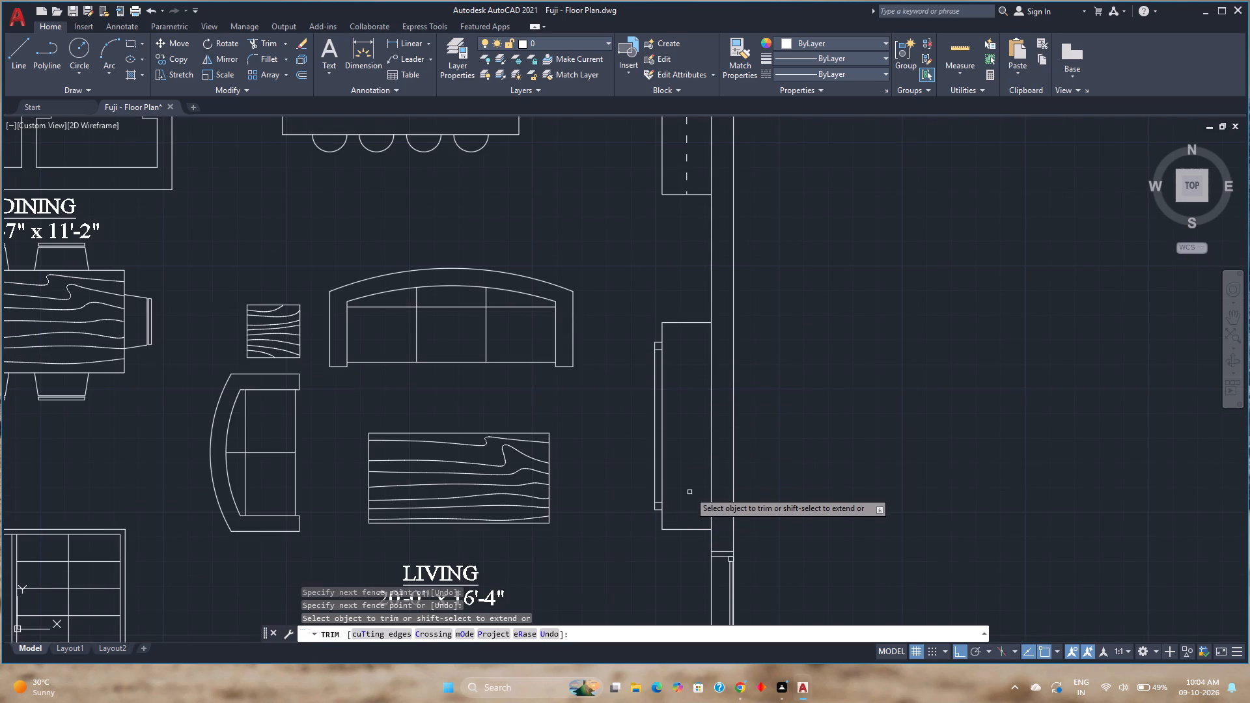
{"action": "key", "text": "Escape"}
{"action": "key", "text": "space"}
{"action": "key", "text": "Escape"}
Save the floor plan drawing.
{"action": "scroll", "coordinate": [692, 472], "scroll_direction": "down", "scroll_amount": 2}
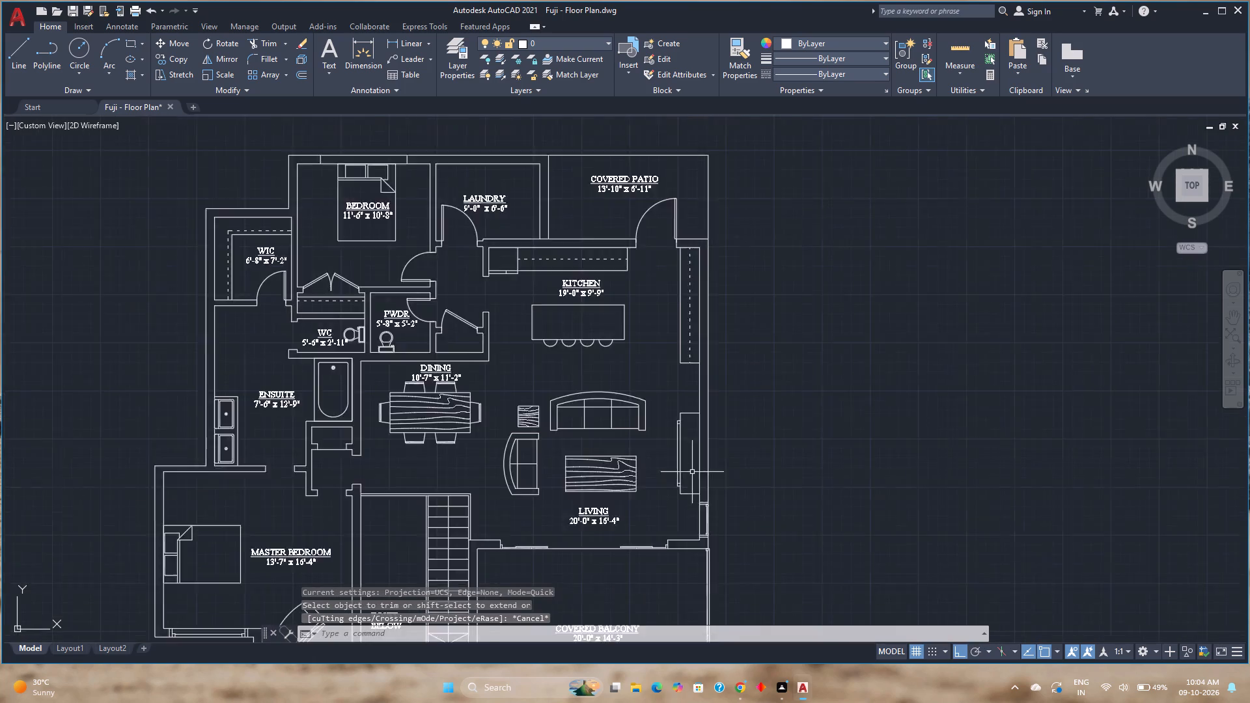
{"action": "scroll", "coordinate": [692, 472], "scroll_direction": "down", "scroll_amount": 1}
{"action": "middle_click_drag", "start_coordinate": [692, 472], "coordinate": [717, 438]}
{"action": "scroll", "coordinate": [718, 425], "scroll_direction": "up", "scroll_amount": 1, "text": "ctrl"}
{"action": "key", "text": "ctrl+s"}
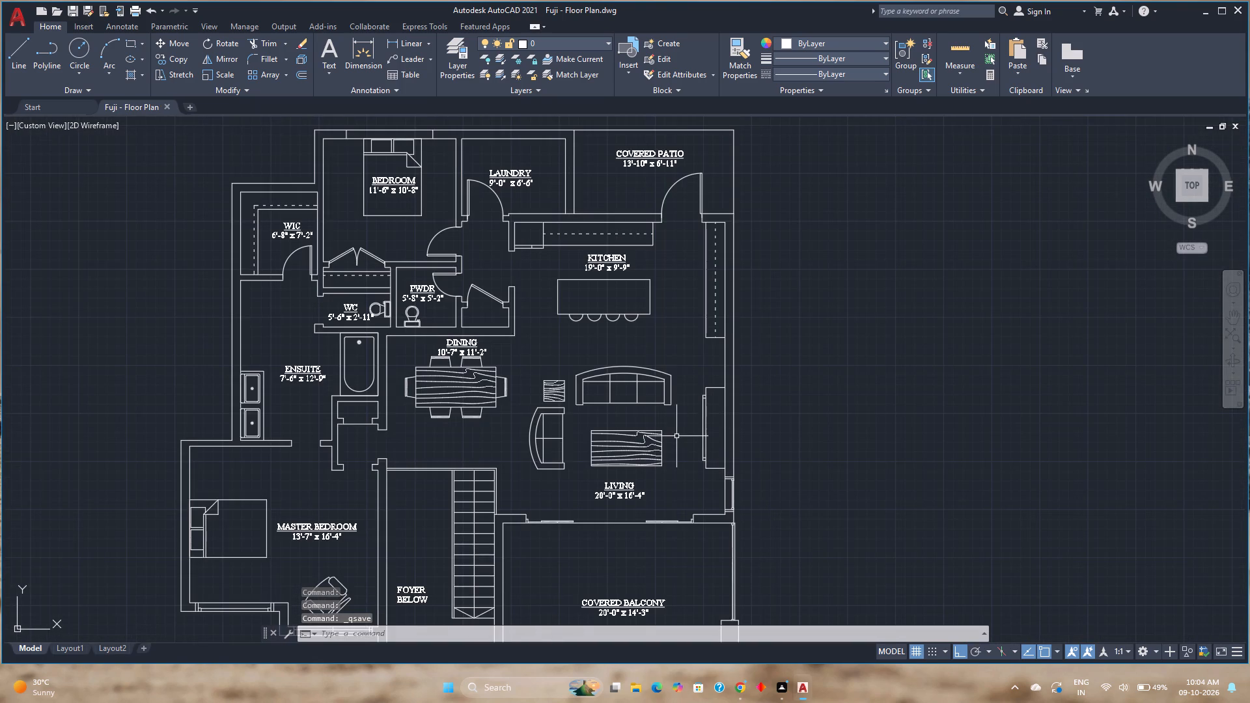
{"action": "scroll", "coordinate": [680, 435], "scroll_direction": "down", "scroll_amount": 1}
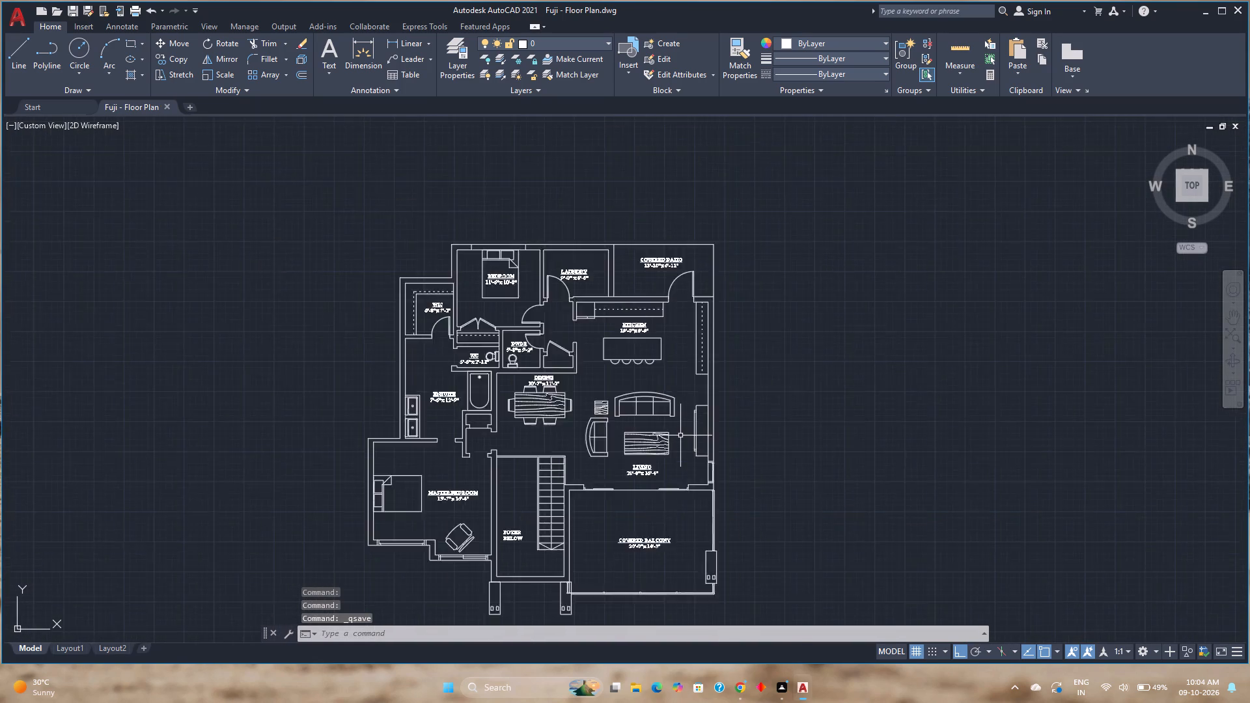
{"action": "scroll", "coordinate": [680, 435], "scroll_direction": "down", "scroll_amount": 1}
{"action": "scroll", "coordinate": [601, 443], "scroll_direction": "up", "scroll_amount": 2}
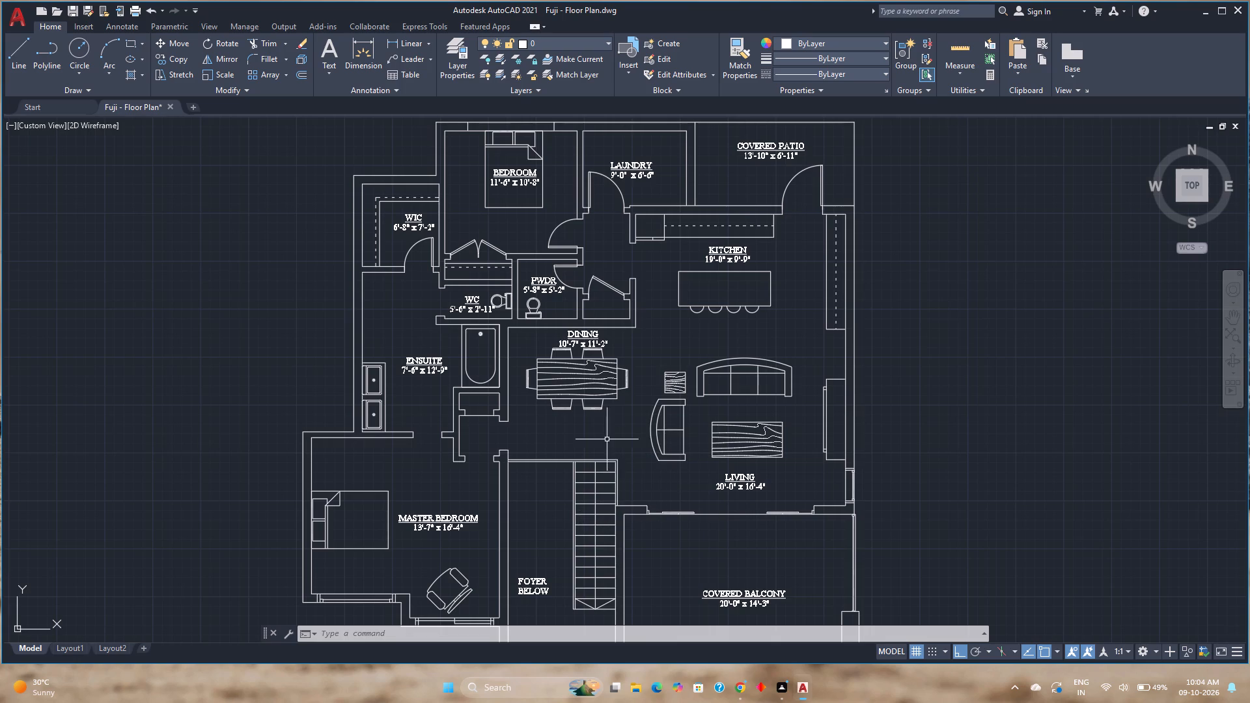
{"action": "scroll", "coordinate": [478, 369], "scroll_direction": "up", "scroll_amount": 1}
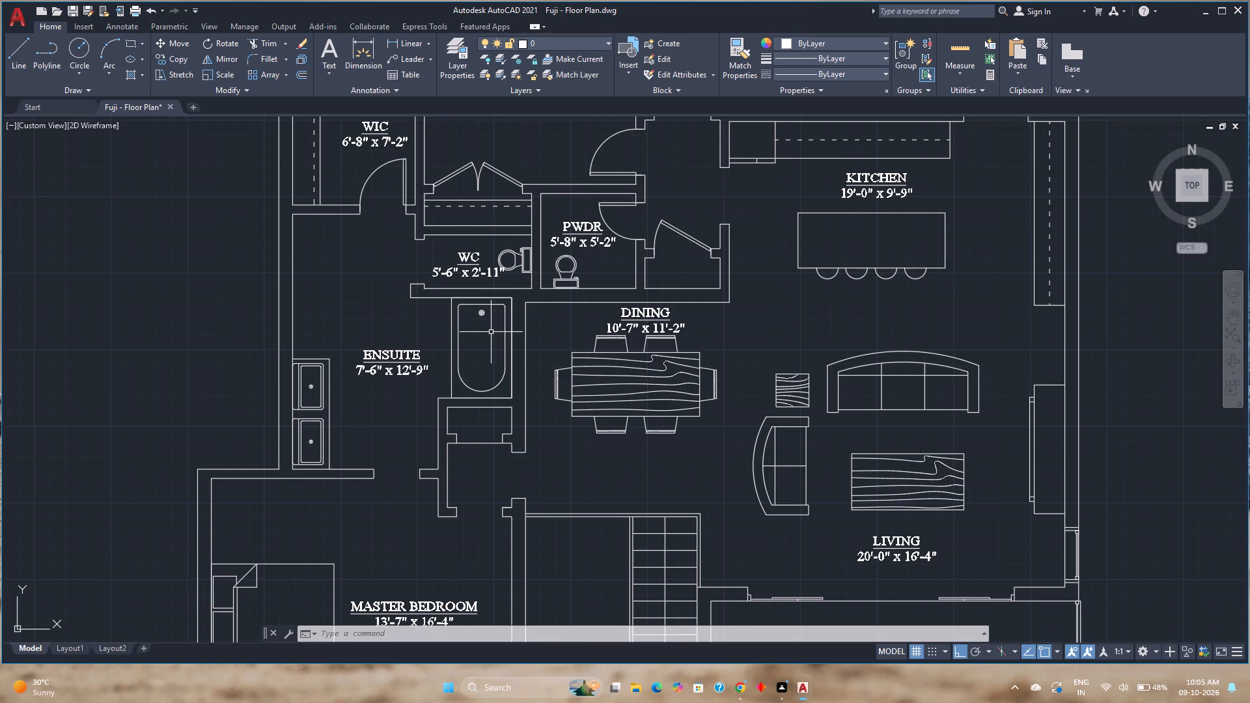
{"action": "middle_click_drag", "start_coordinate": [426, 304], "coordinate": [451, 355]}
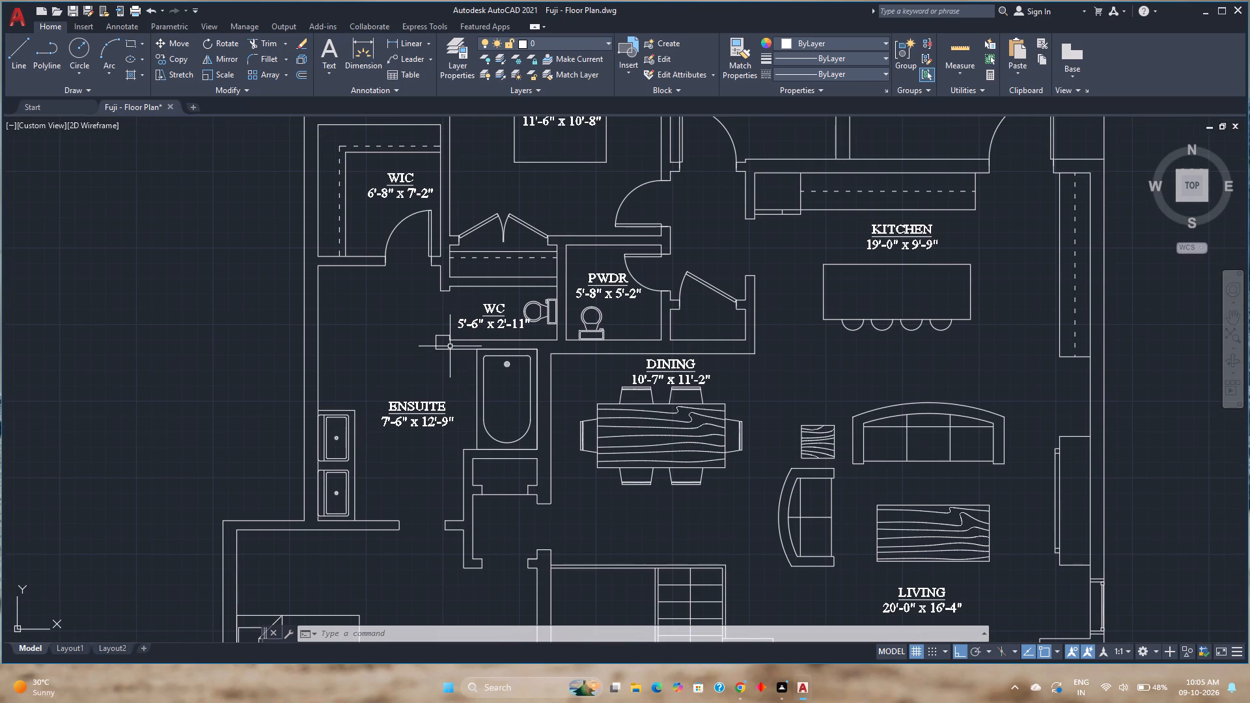
Draw a 3' by 1.5" horizontal rectangle in the empty space west of the ENSUITE.
{"action": "middle_click_drag", "start_coordinate": [443, 448], "coordinate": [481, 340]}
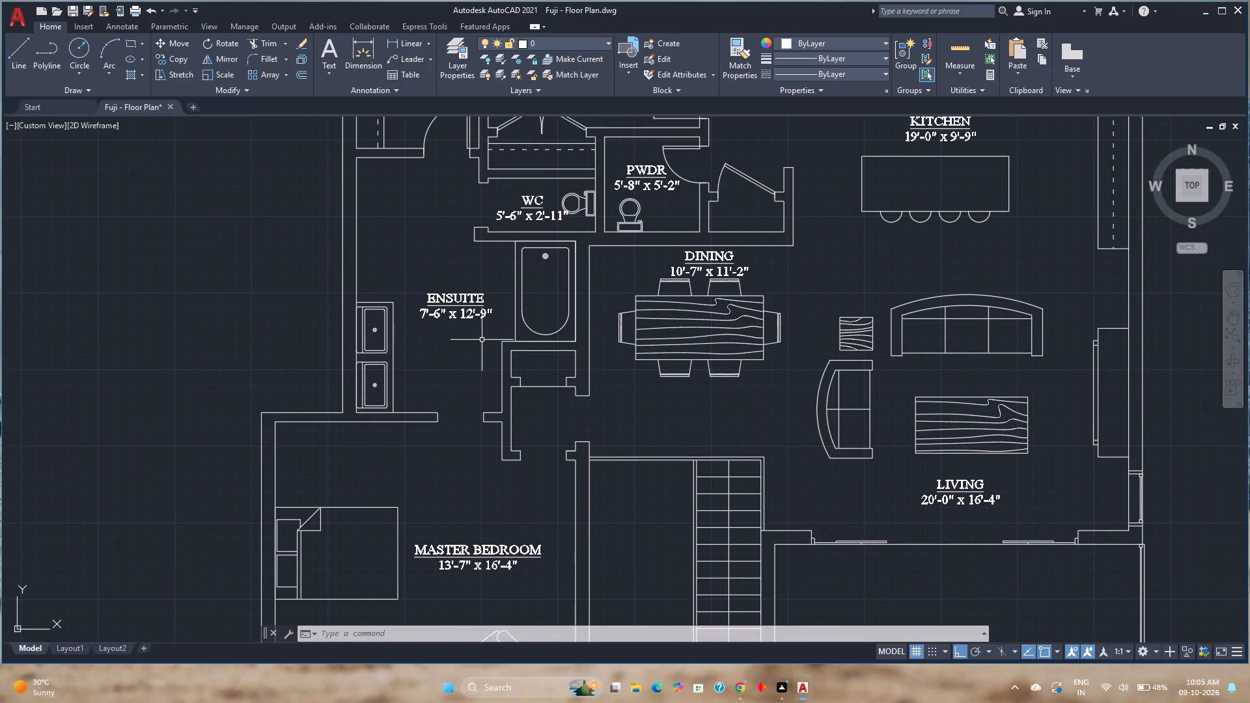
{"action": "left_click", "coordinate": [129, 43]}
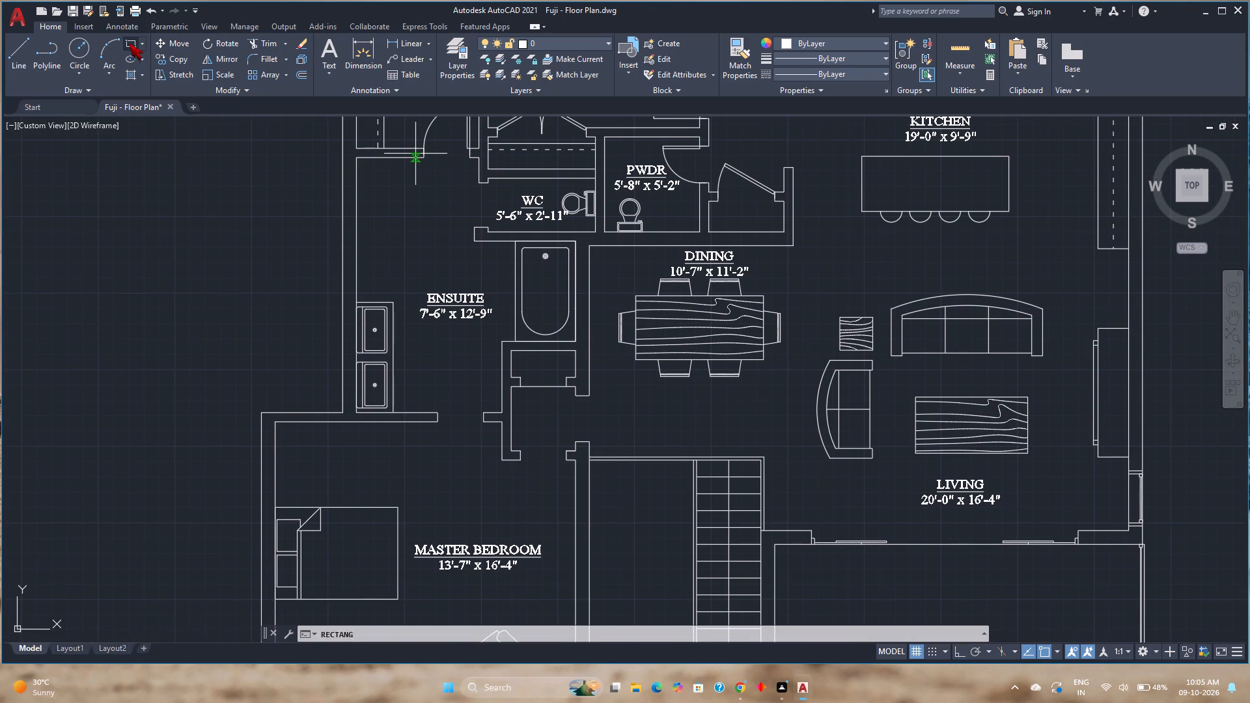
{"action": "left_click", "coordinate": [191, 379]}
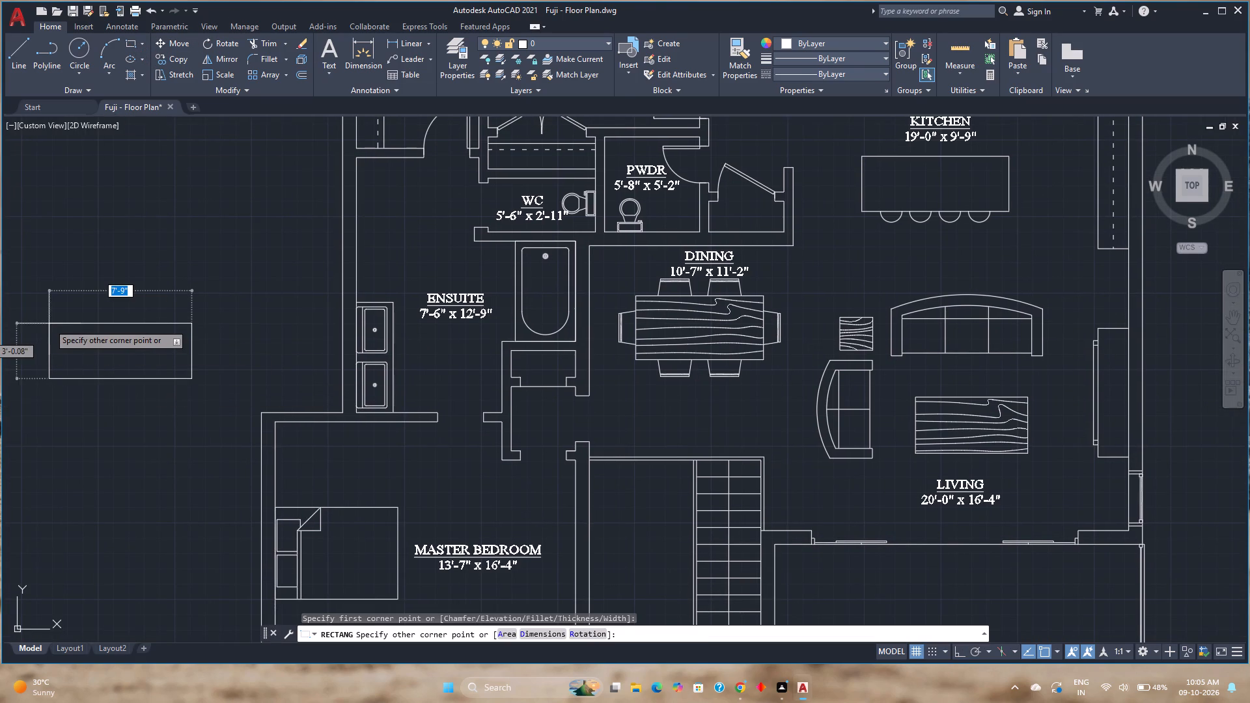
{"action": "type", "text": "3',2"}
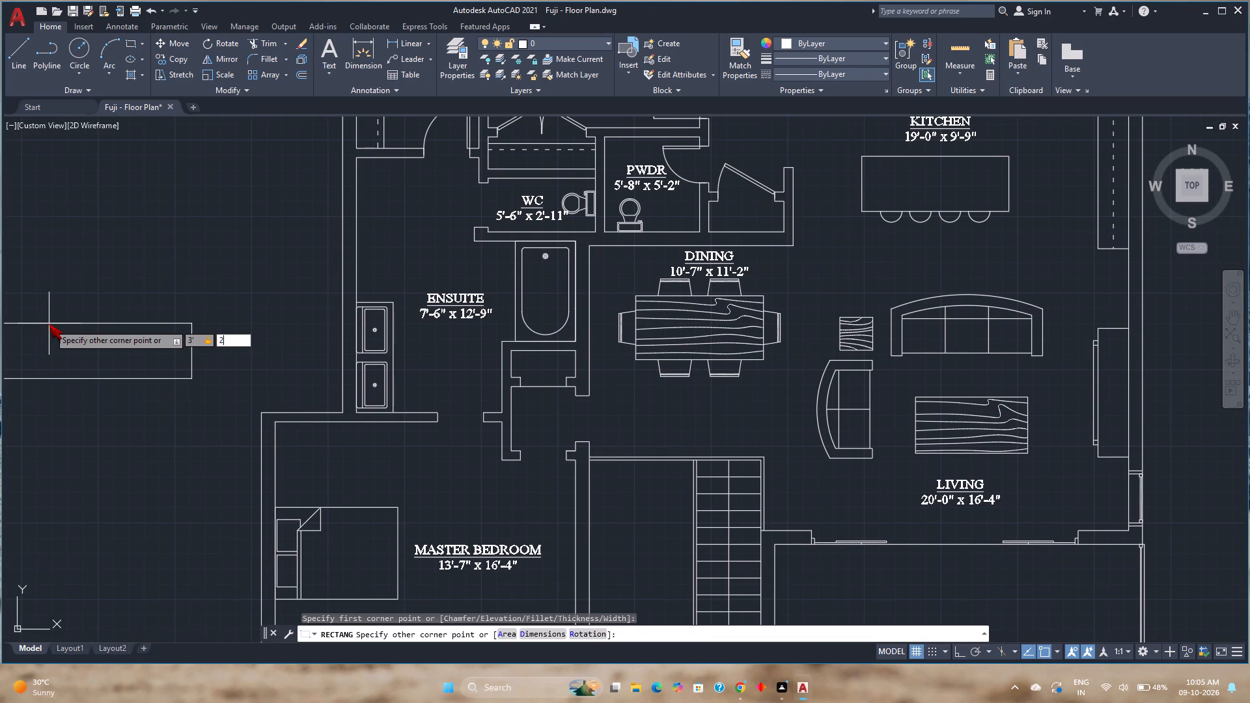
{"action": "key", "text": "BackSpace"}
{"action": "type", "text": "1.5"}
{"action": "key", "text": "shift+quotedbl"}
{"action": "key", "text": "Return"}
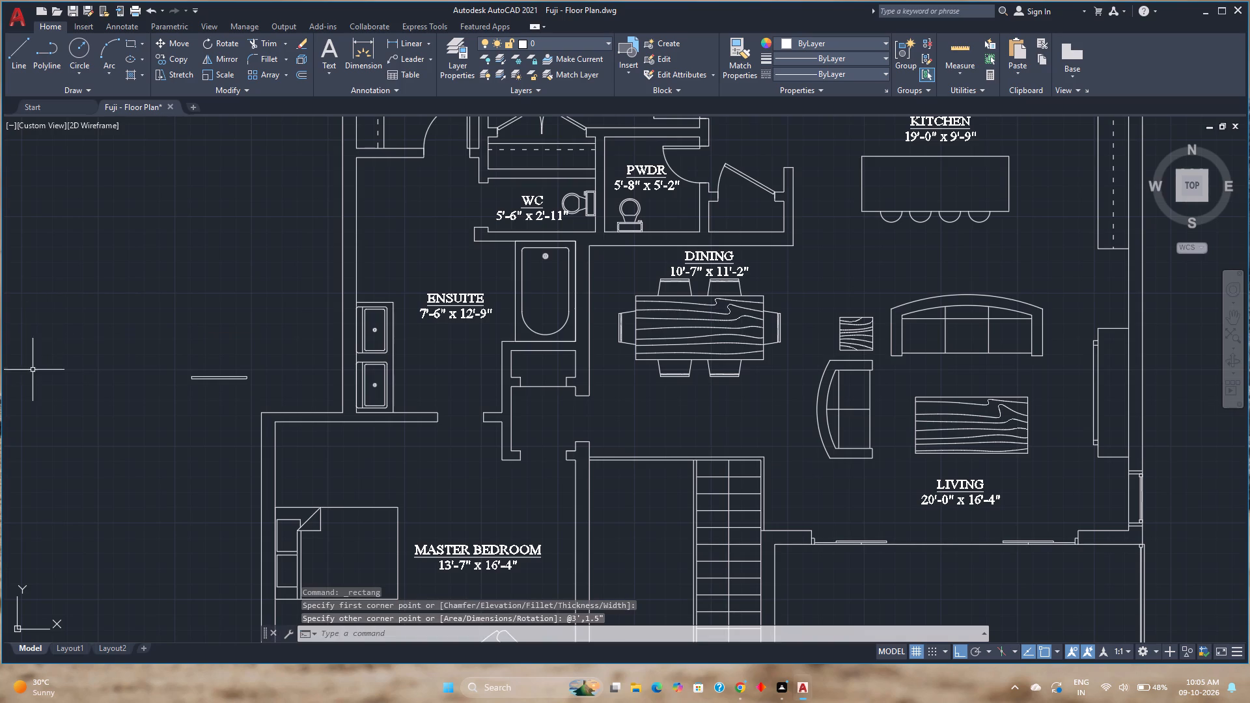
Move the thin rectangle by its upper-west corner to the south corner of the west wall end at the ENSUITE–MASTER BEDROOM opening.
{"action": "left_click", "coordinate": [239, 377]}
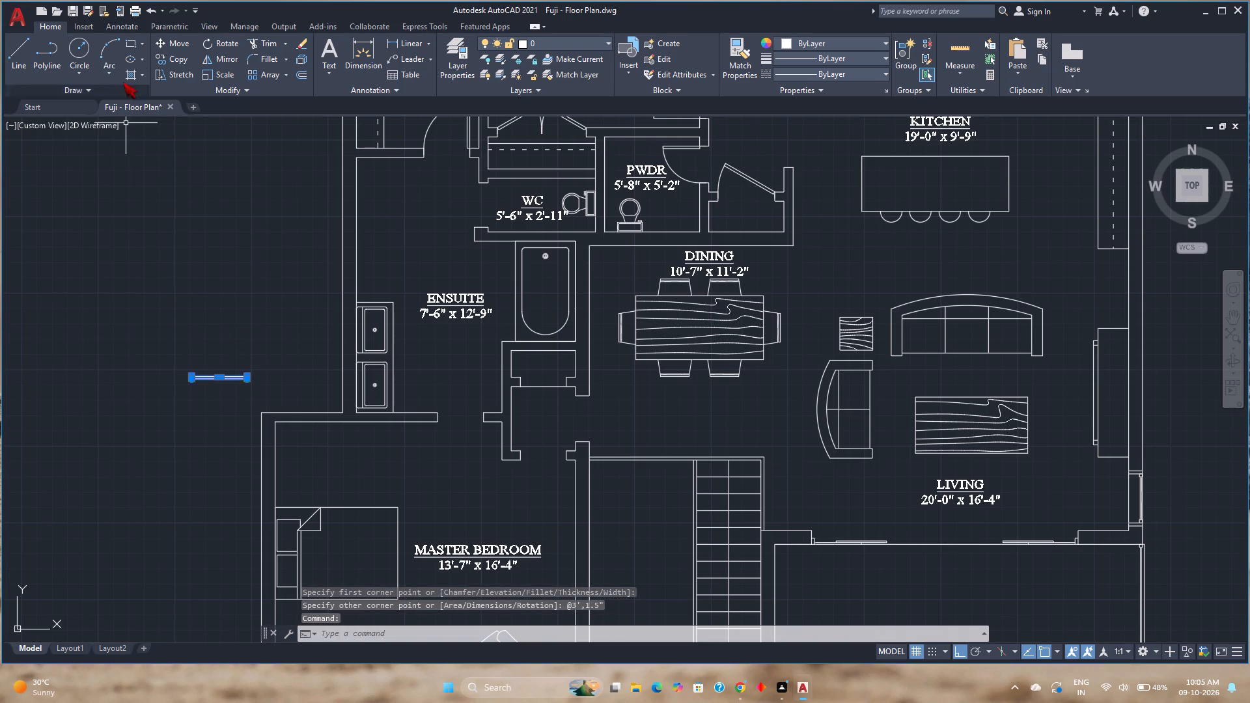
{"action": "left_click", "coordinate": [163, 38]}
{"action": "scroll", "coordinate": [188, 374], "scroll_direction": "up", "scroll_amount": 3}
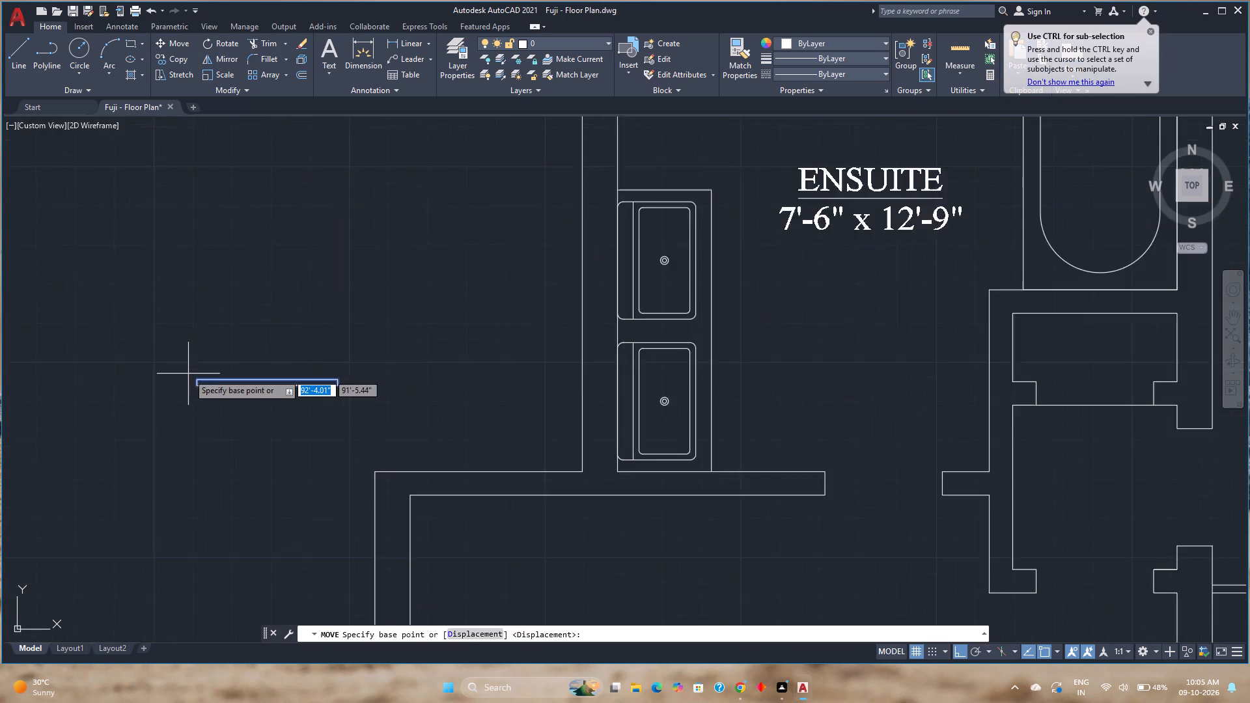
{"action": "left_click", "coordinate": [197, 382]}
{"action": "scroll", "coordinate": [404, 411], "scroll_direction": "down", "scroll_amount": 2}
{"action": "middle_click_drag", "start_coordinate": [404, 410], "coordinate": [185, 341]}
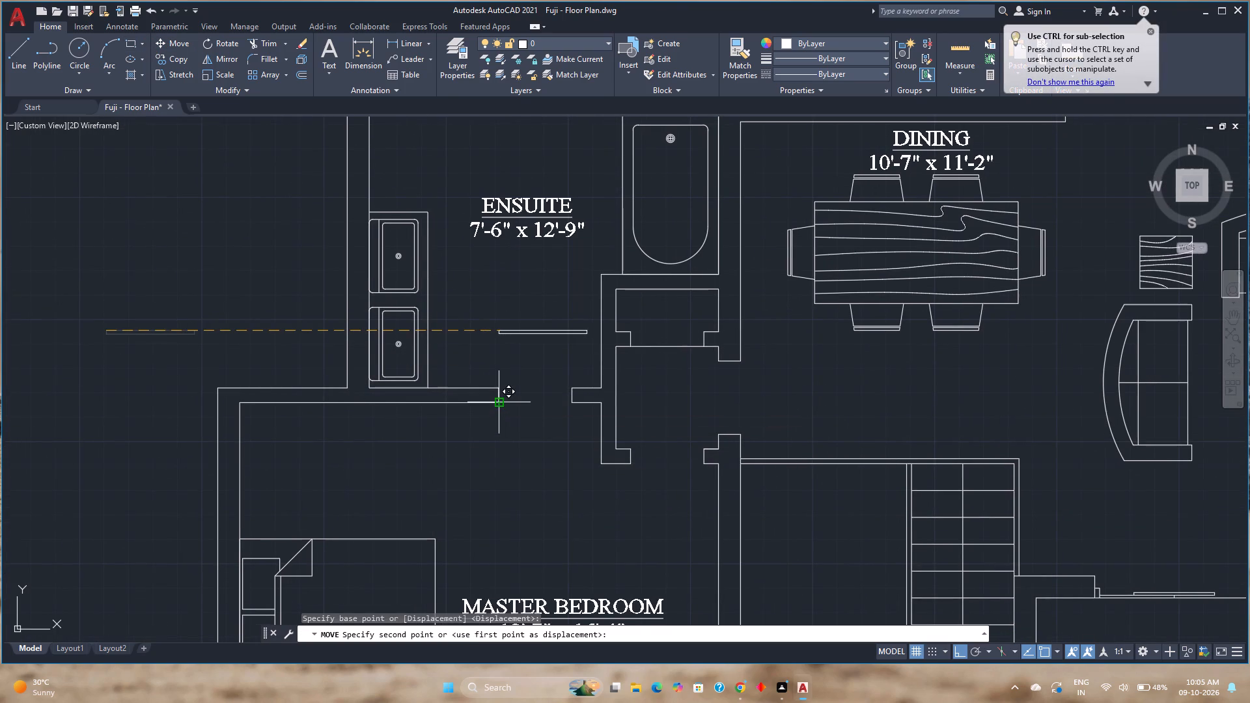
{"action": "left_click", "coordinate": [502, 406]}
{"action": "scroll", "coordinate": [502, 406], "scroll_direction": "up", "scroll_amount": 3}
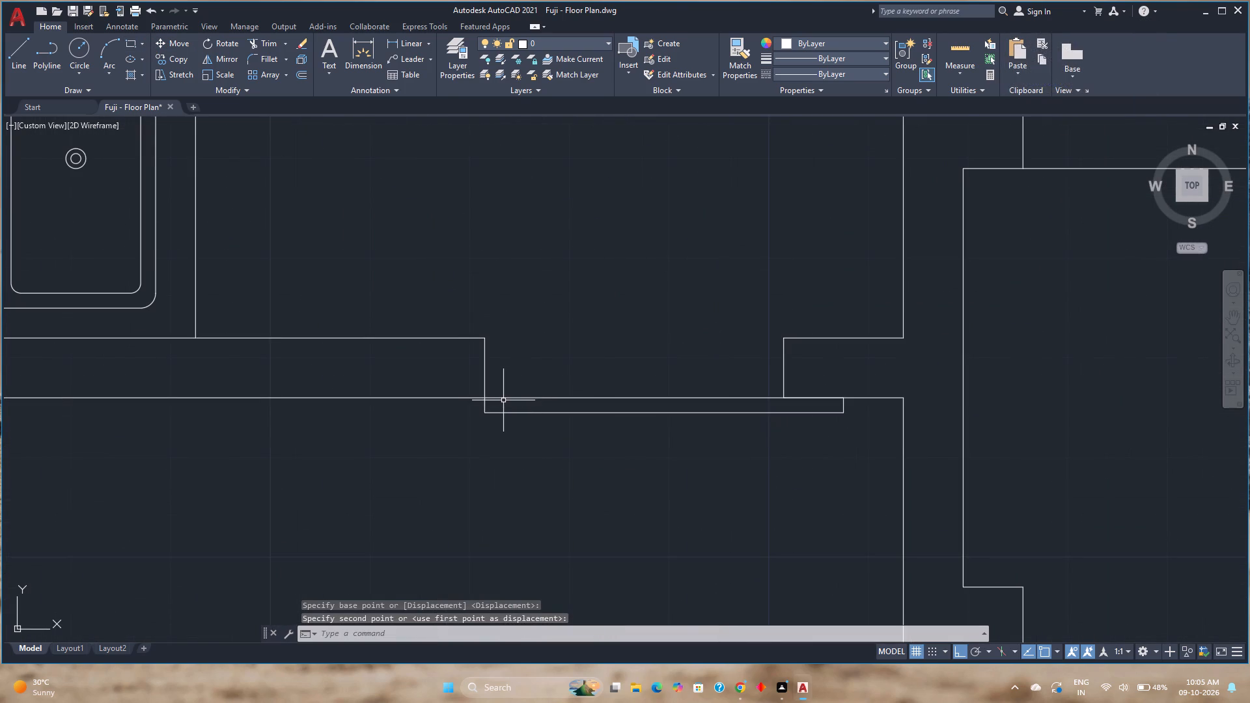
Move the thin door panel 1'-6" west along the wall, bringing its east end to its former midpoint.
{"action": "left_click", "coordinate": [503, 398]}
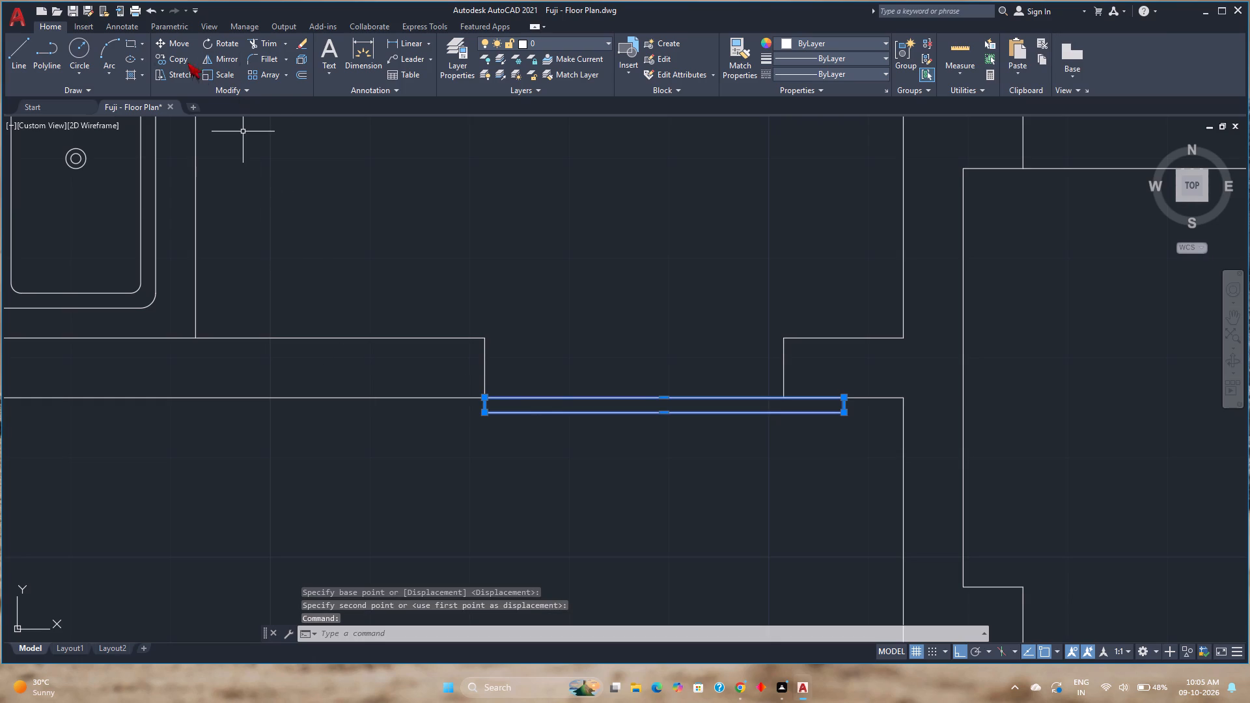
{"action": "left_click", "coordinate": [160, 47]}
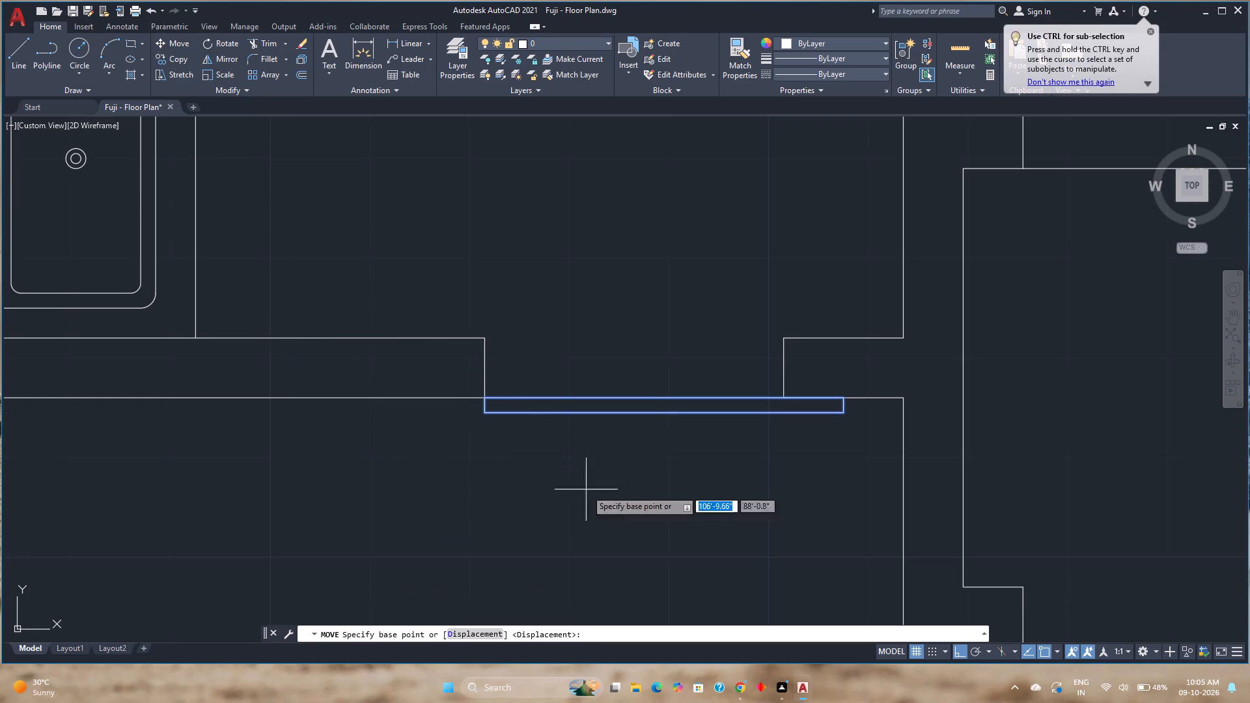
{"action": "left_click", "coordinate": [846, 401]}
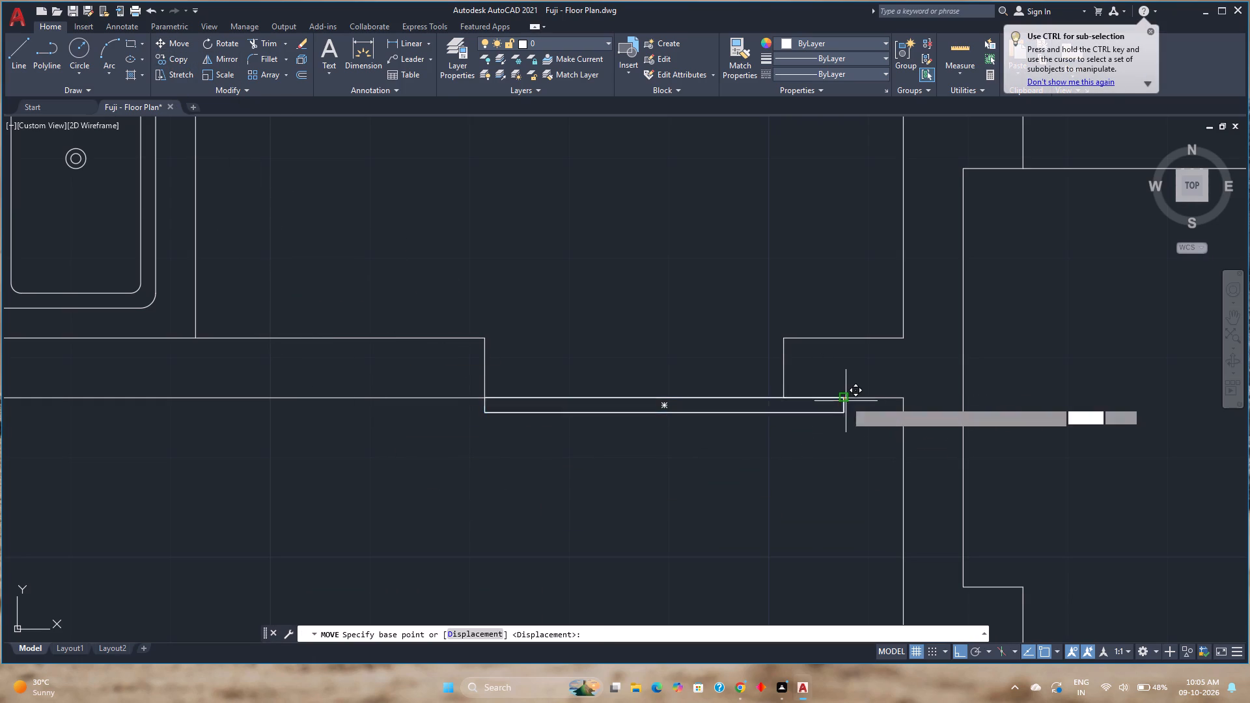
{"action": "left_click", "coordinate": [668, 398]}
Copy the FOYER BELOW label into the small recess south of the ENSUITE bathtub, with Ortho off for the placement.
{"action": "scroll", "coordinate": [493, 437], "scroll_direction": "down", "scroll_amount": 1}
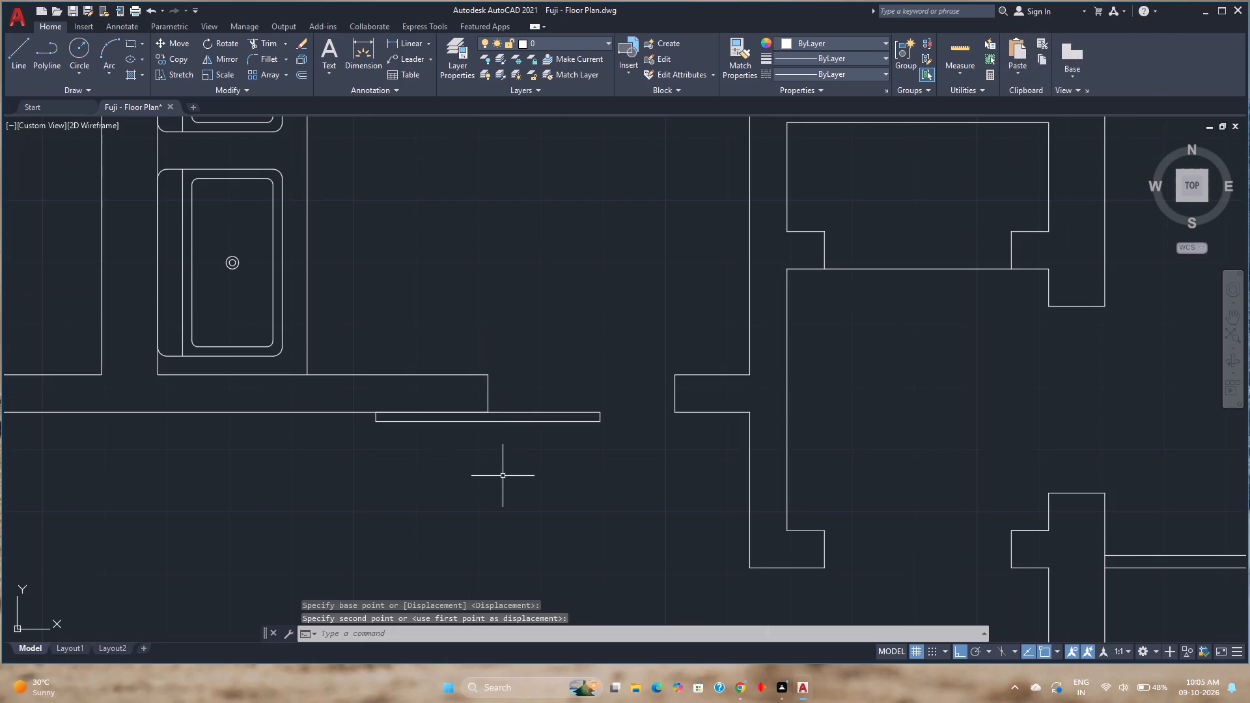
{"action": "scroll", "coordinate": [503, 473], "scroll_direction": "down", "scroll_amount": 1}
{"action": "scroll", "coordinate": [568, 475], "scroll_direction": "down", "scroll_amount": 2}
{"action": "middle_click_drag", "start_coordinate": [577, 475], "coordinate": [574, 477]}
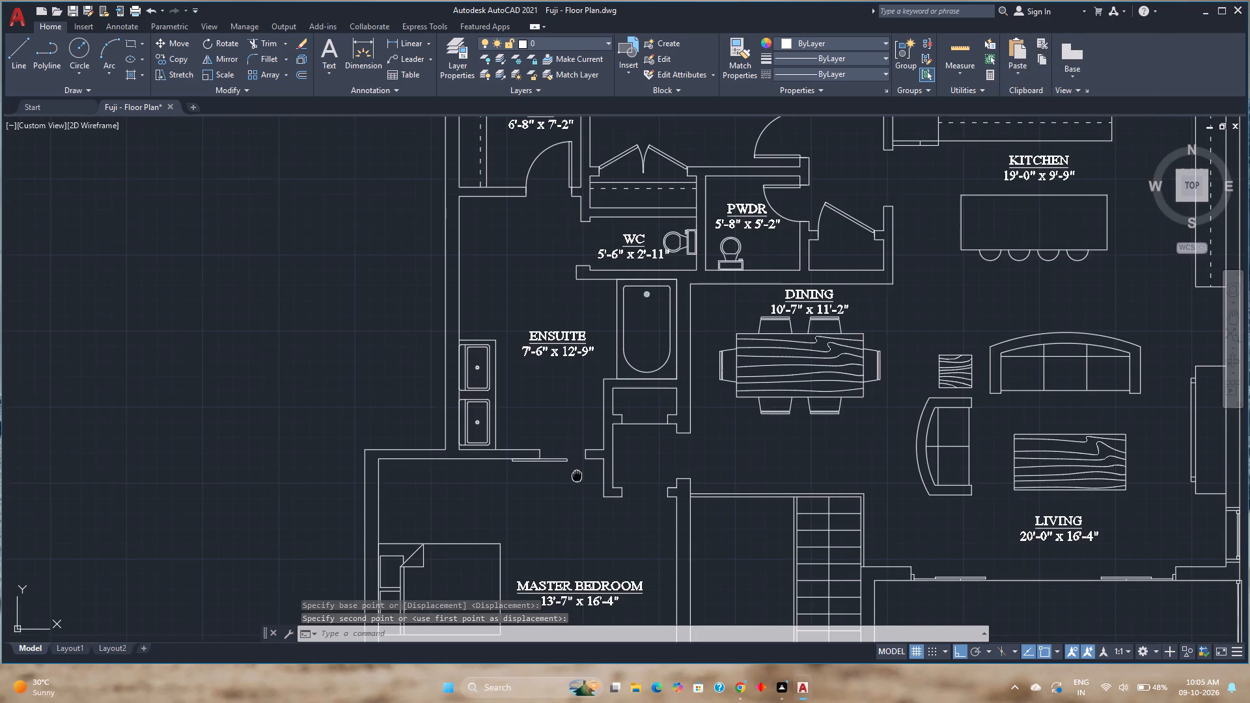
{"action": "middle_click_drag", "start_coordinate": [574, 477], "coordinate": [394, 469]}
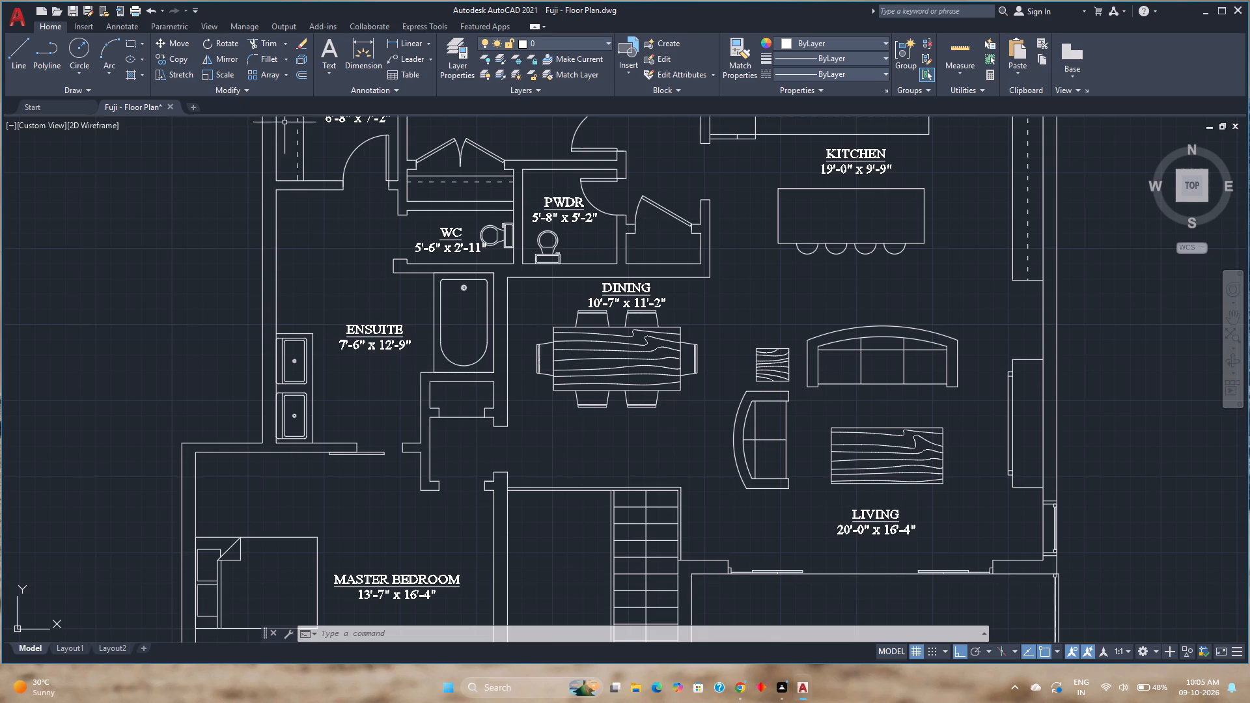
{"action": "scroll", "coordinate": [505, 281], "scroll_direction": "down", "scroll_amount": 2}
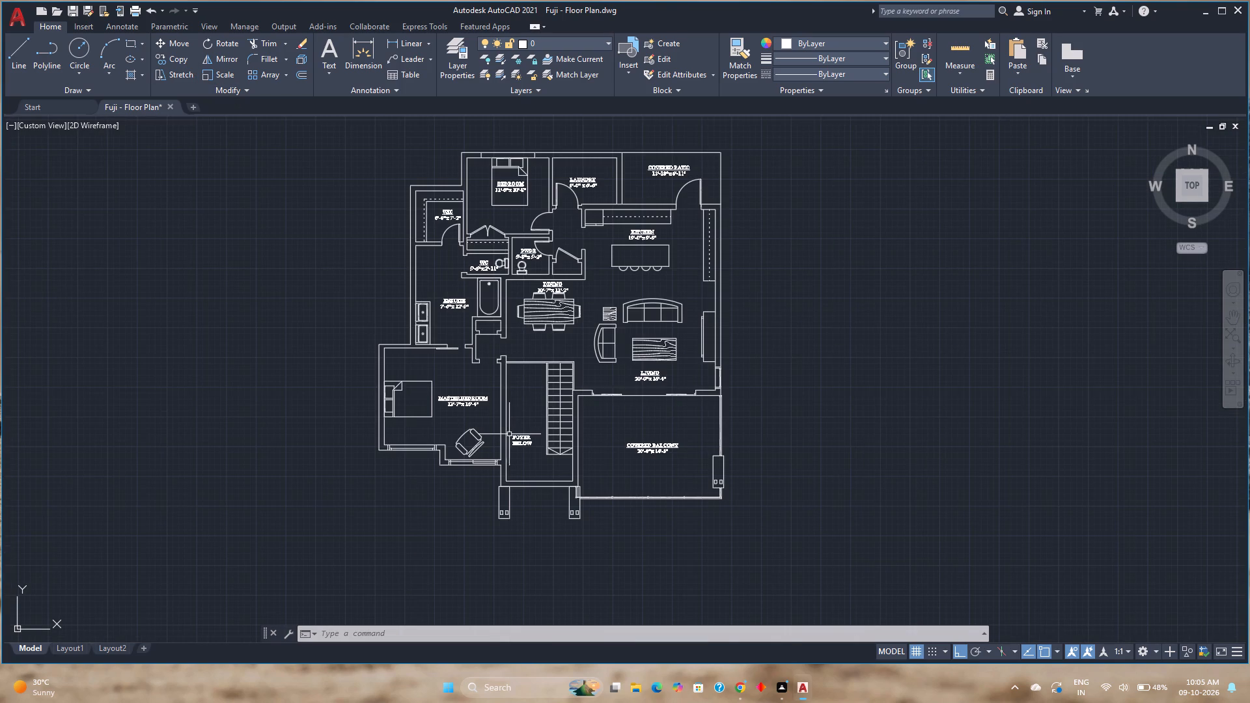
{"action": "left_click", "coordinate": [515, 435]}
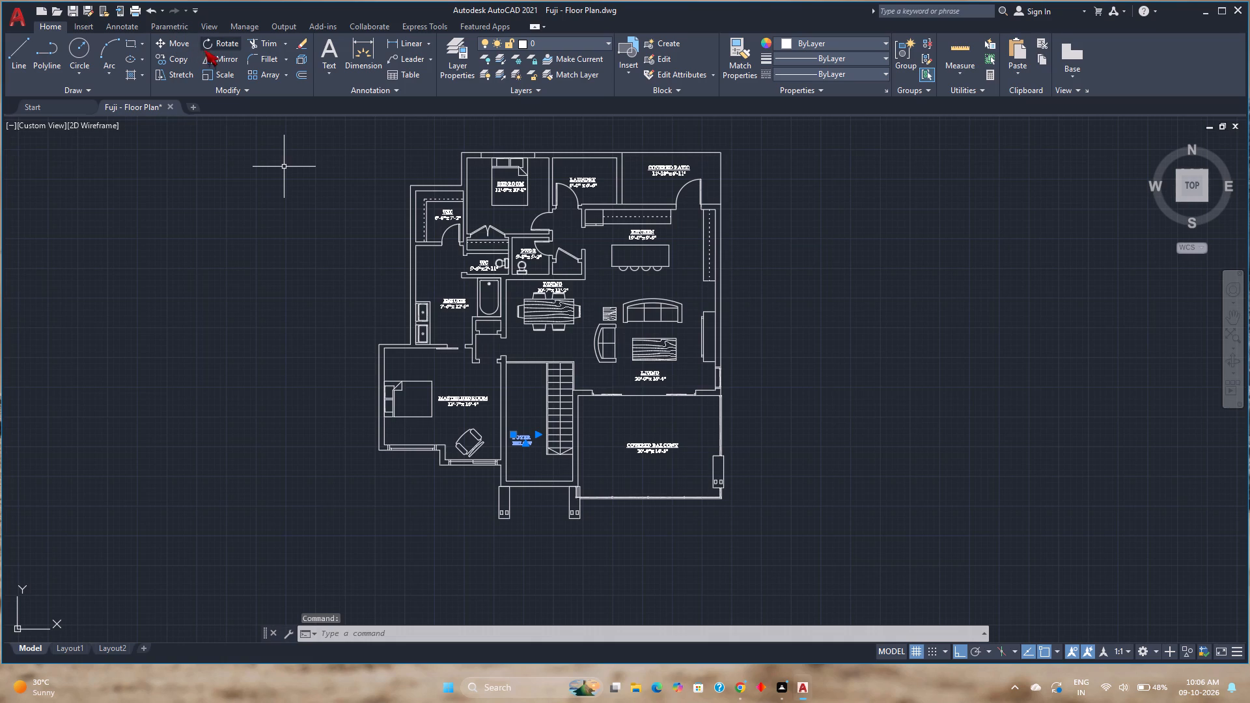
{"action": "left_click", "coordinate": [174, 64]}
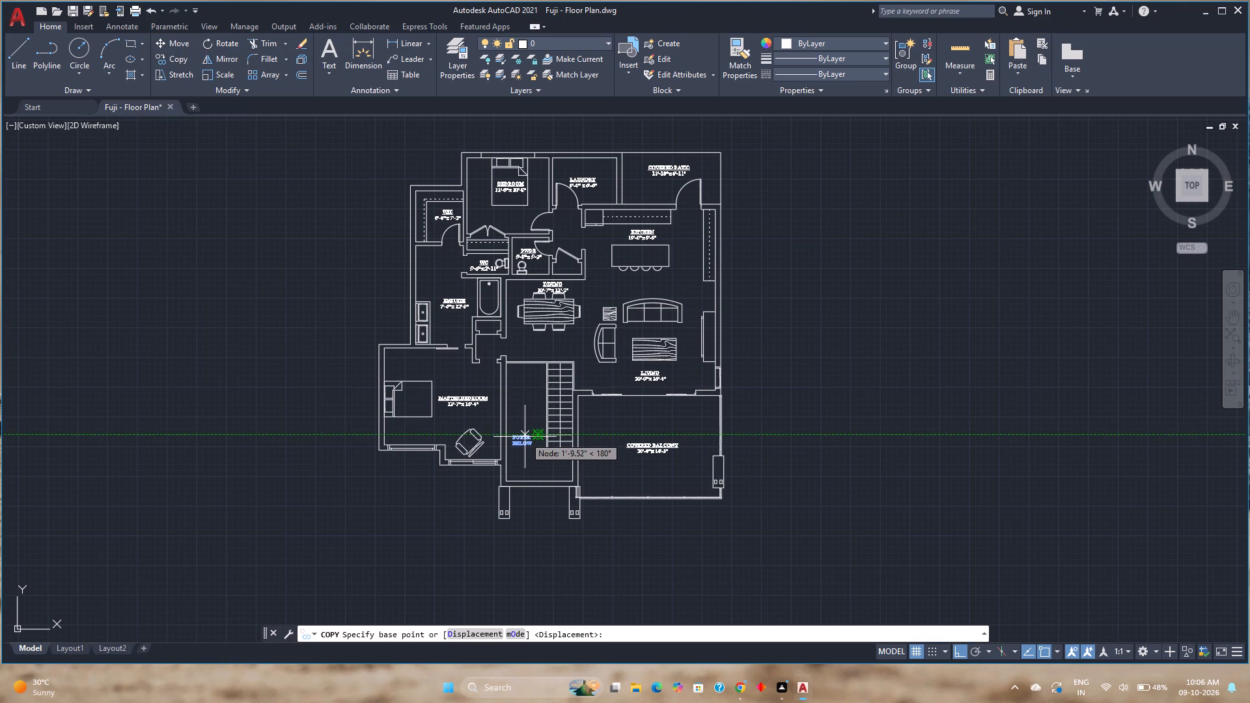
{"action": "scroll", "coordinate": [524, 437], "scroll_direction": "up", "scroll_amount": 3}
{"action": "left_click", "coordinate": [524, 437]}
{"action": "scroll", "coordinate": [465, 371], "scroll_direction": "down", "scroll_amount": 3}
{"action": "middle_click_drag", "start_coordinate": [465, 371], "coordinate": [505, 489]}
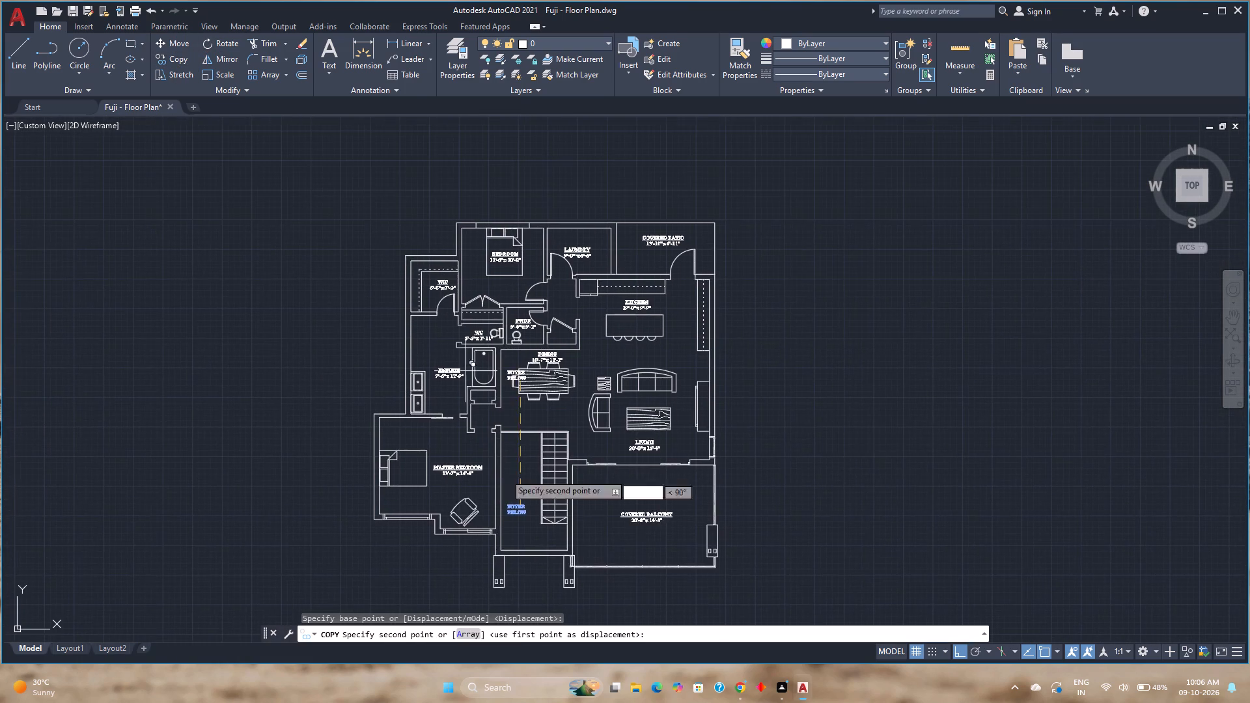
{"action": "scroll", "coordinate": [490, 418], "scroll_direction": "up", "scroll_amount": 3}
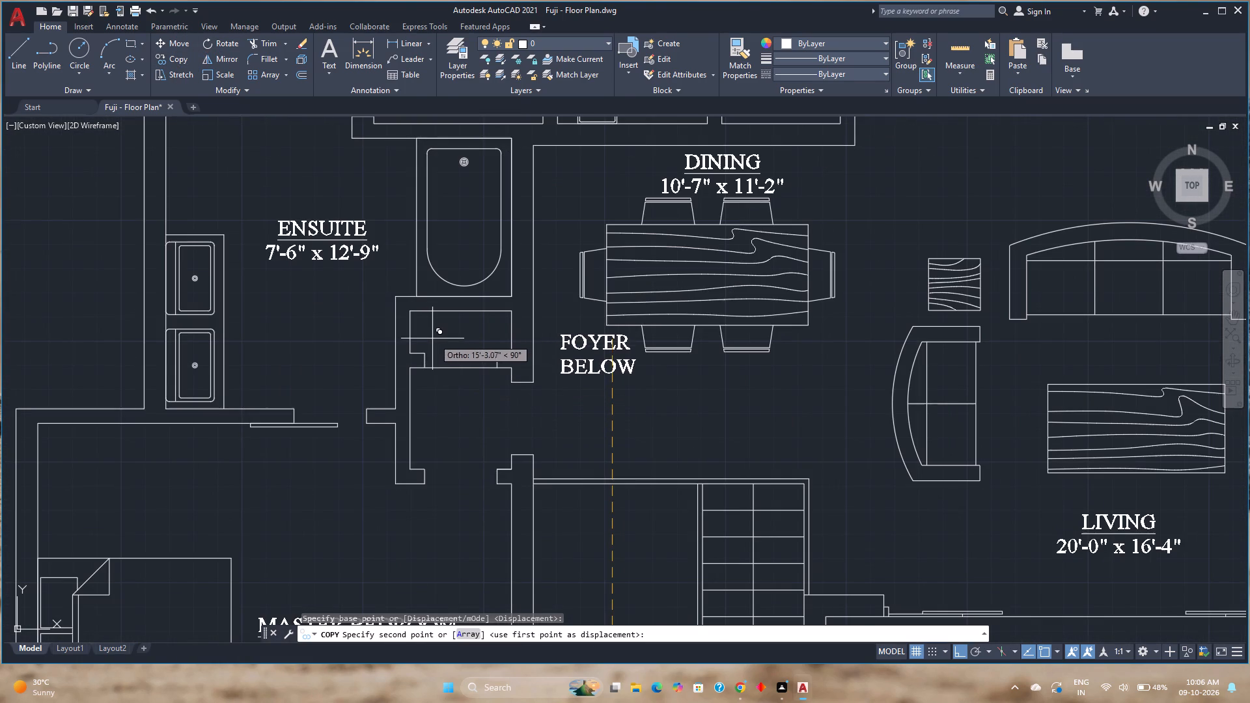
{"action": "key", "text": "F8"}
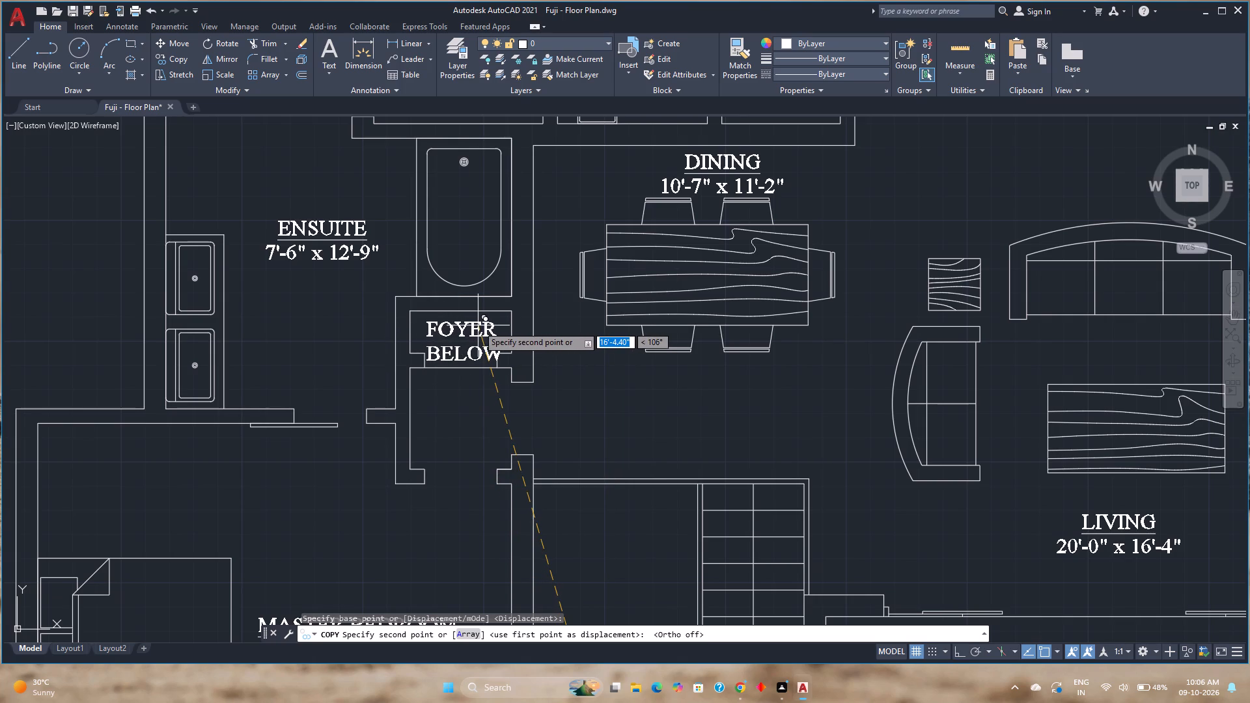
{"action": "left_click", "coordinate": [478, 325]}
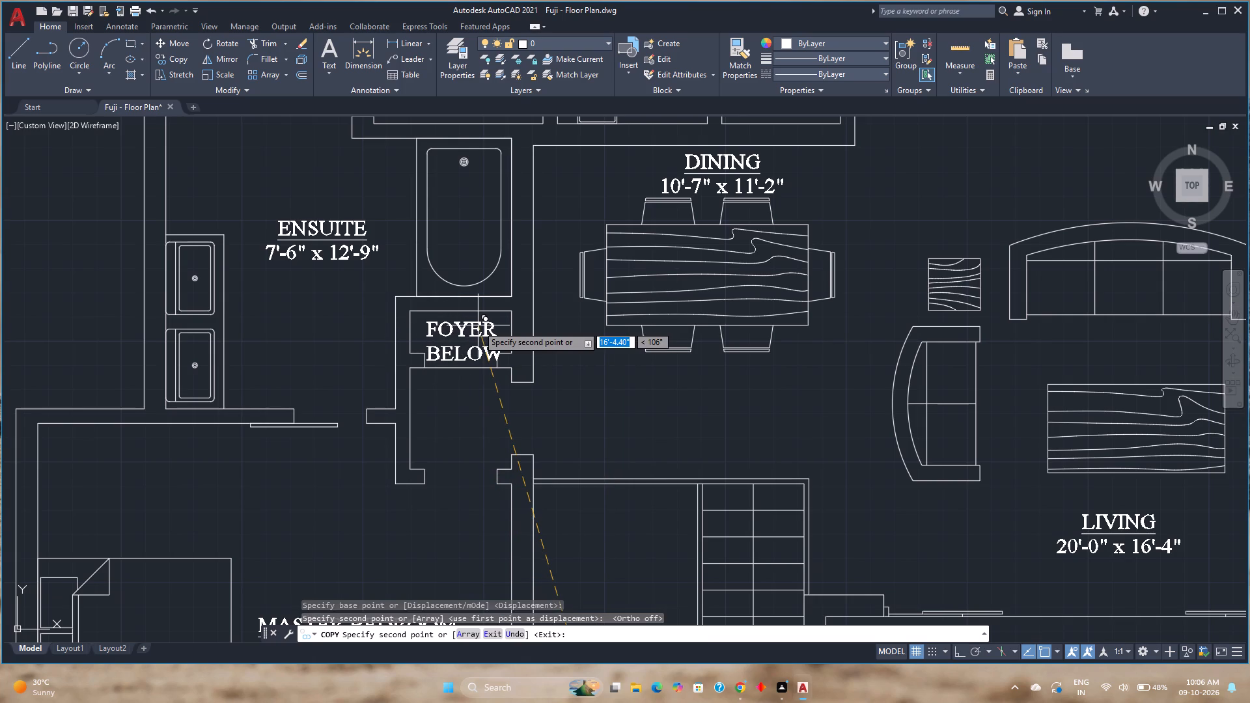
{"action": "key", "text": "Escape"}
{"action": "key", "text": "F8"}
Replace the copied label's text in the recess with NICHE.
{"action": "scroll", "coordinate": [478, 329], "scroll_direction": "up", "scroll_amount": 3}
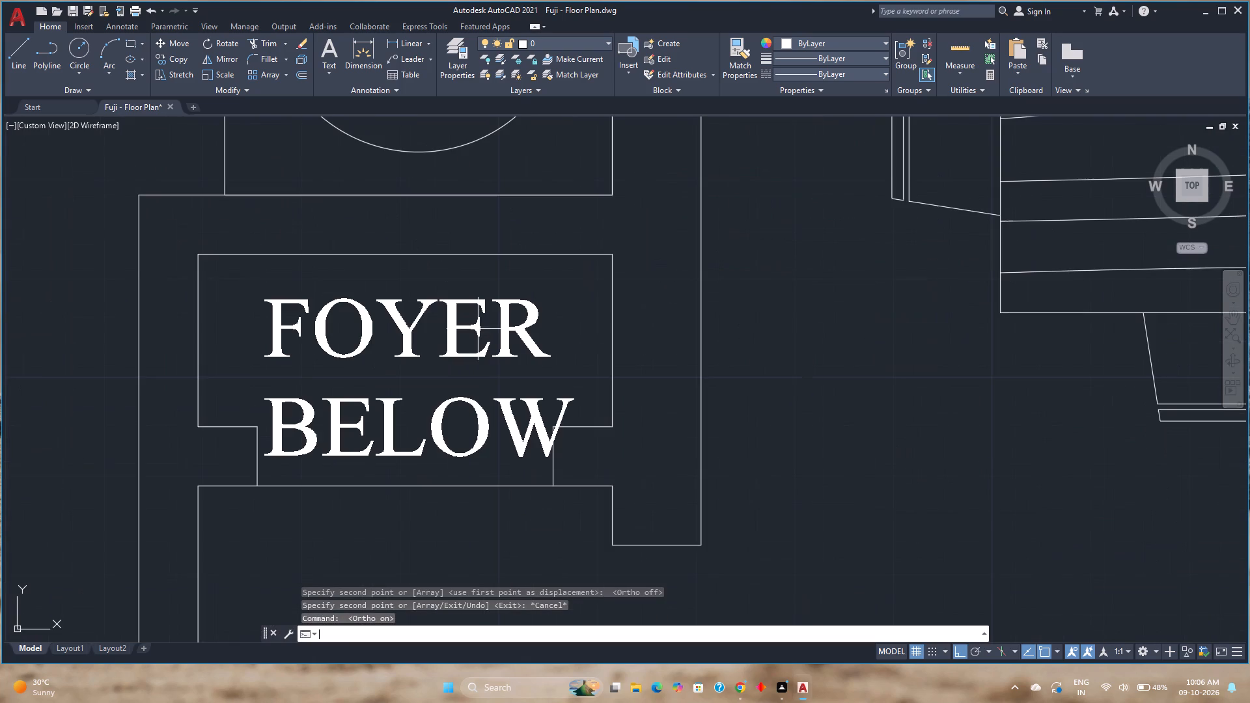
{"action": "double_click", "coordinate": [454, 325]}
{"action": "left_click", "coordinate": [452, 325]}
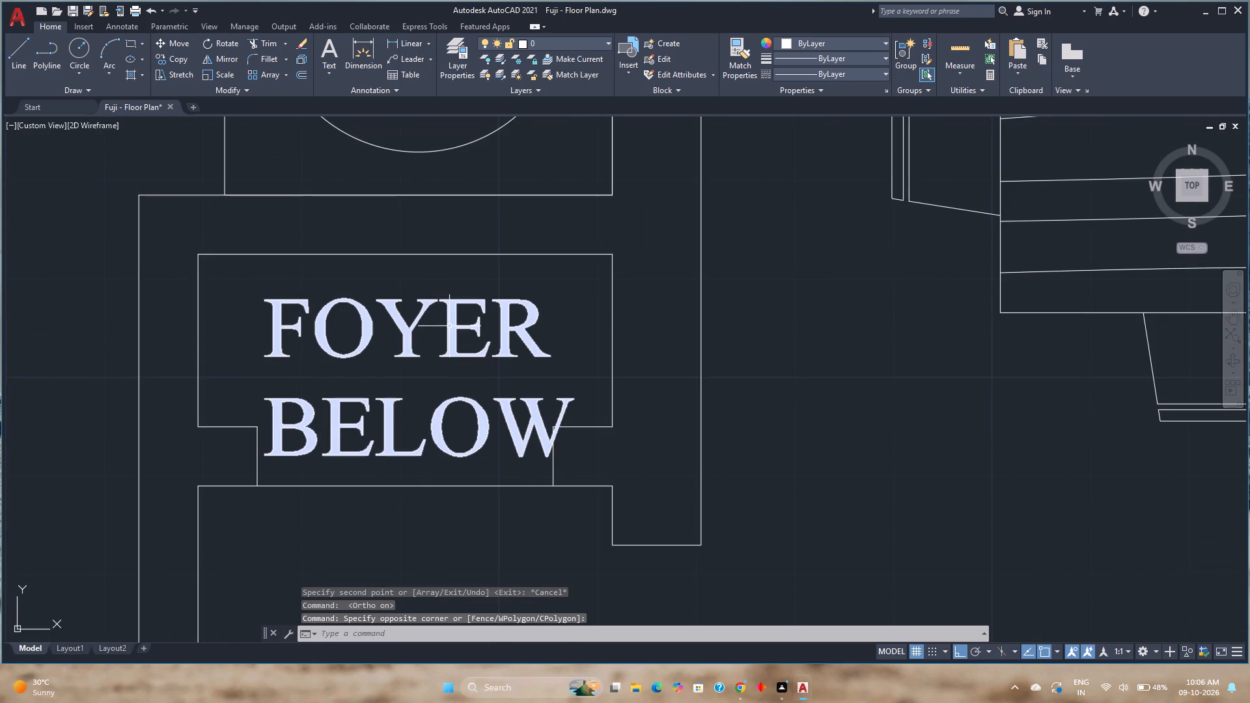
{"action": "double_click", "coordinate": [449, 327]}
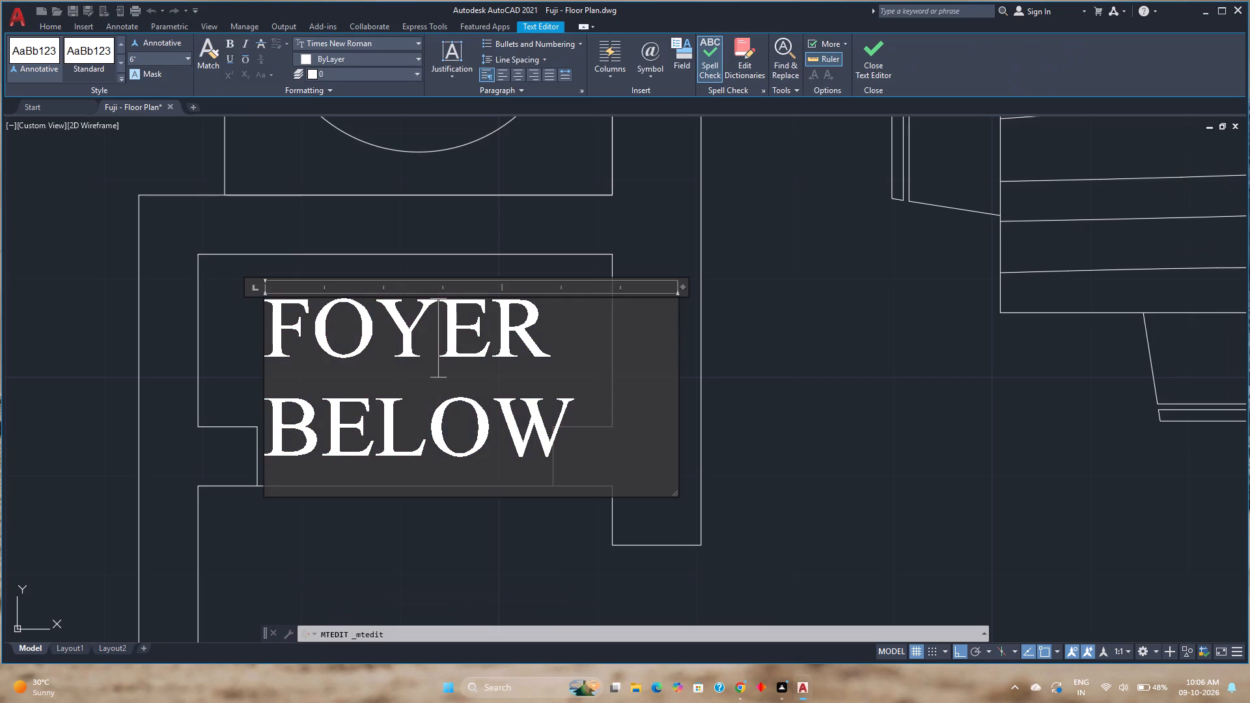
{"action": "key", "text": "ctrl+a"}
{"action": "key", "text": "BackSpace"}
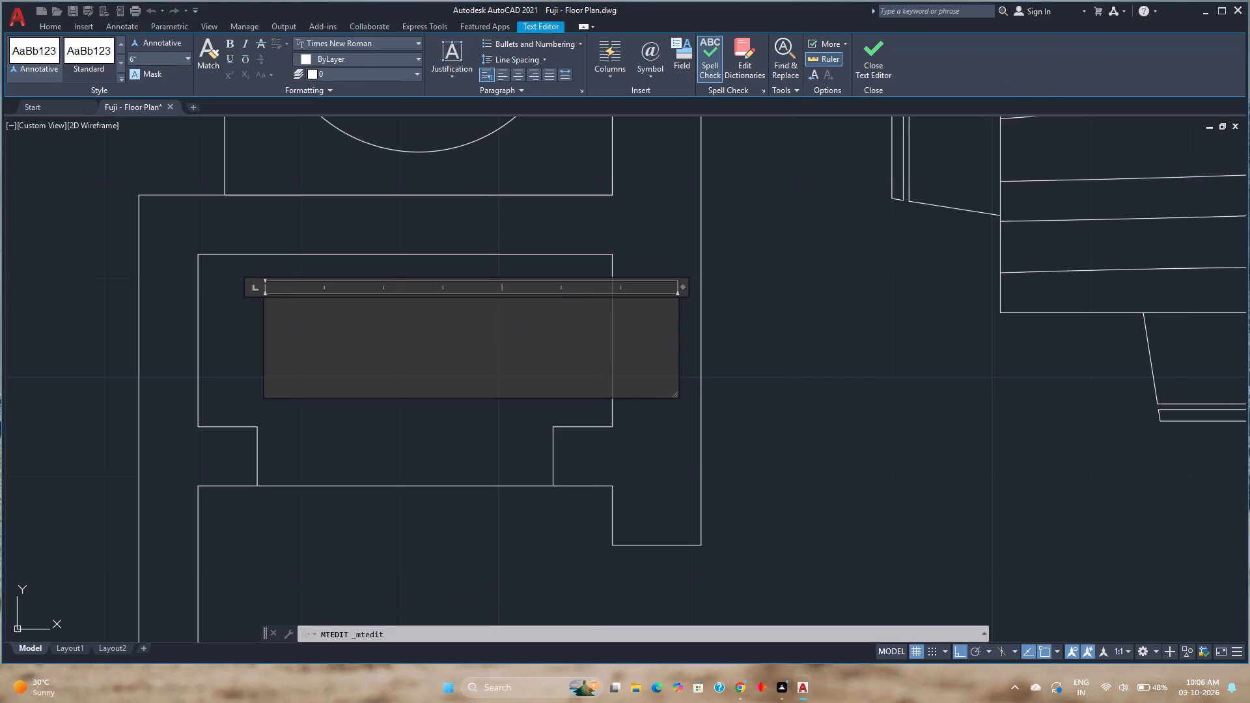
{"action": "type", "text": "nich"}
{"action": "key", "text": "BackSpace"}
{"action": "key", "text": "BackSpace"}
{"action": "key", "text": "BackSpace"}
{"action": "key", "text": "BackSpace"}
{"action": "type", "text": "NICHE"}
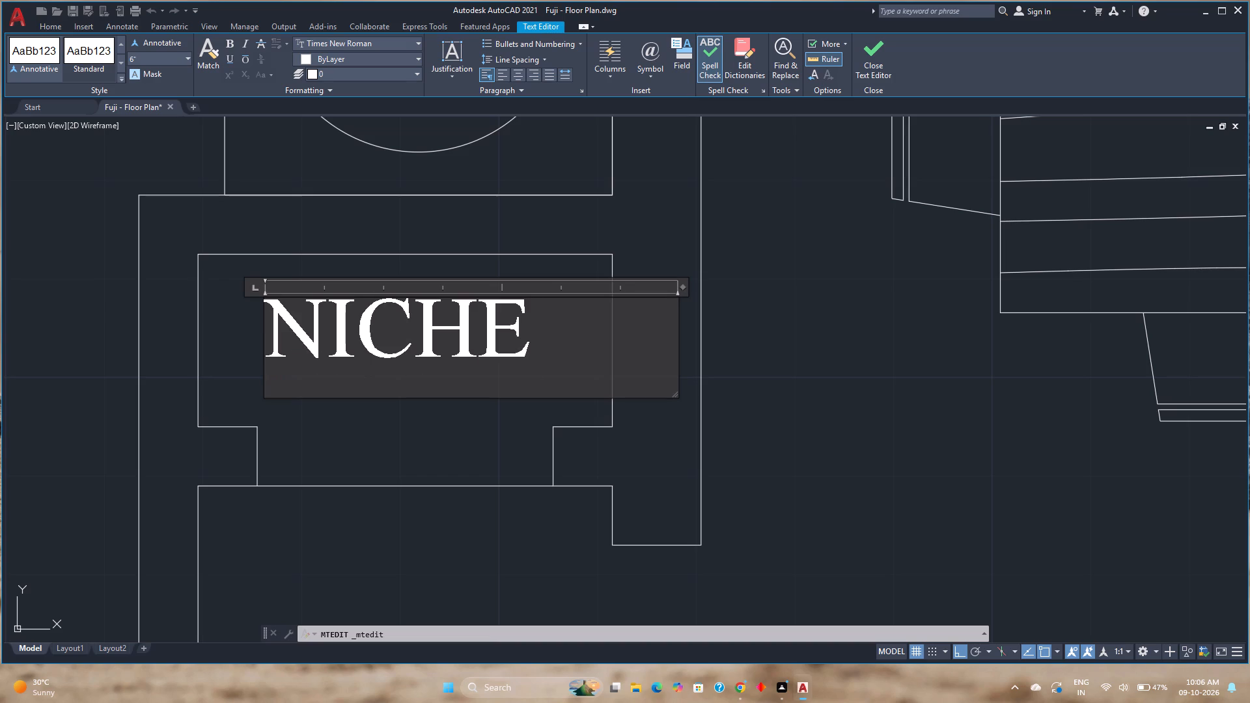
{"action": "left_click", "coordinate": [878, 79]}
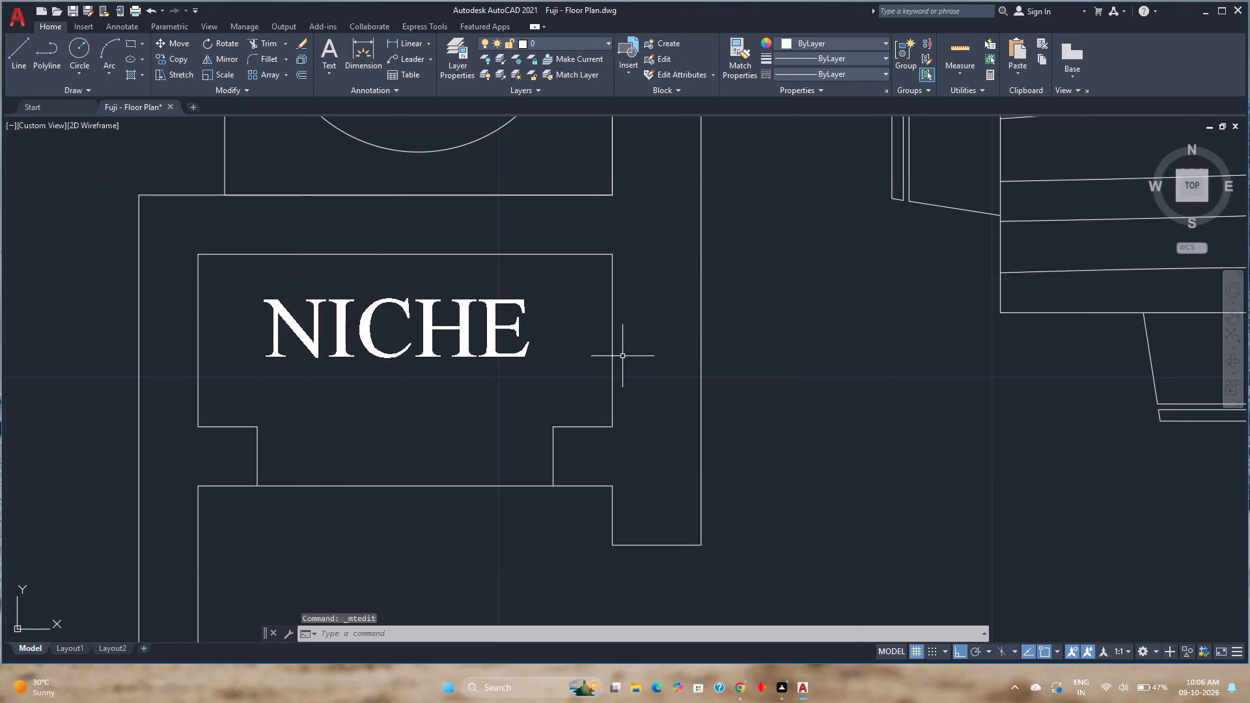
Shift the NICHE label straight down so it sits lower within the recess.
{"action": "scroll", "coordinate": [622, 356], "scroll_direction": "down", "scroll_amount": 1}
{"action": "scroll", "coordinate": [587, 406], "scroll_direction": "down", "scroll_amount": 1}
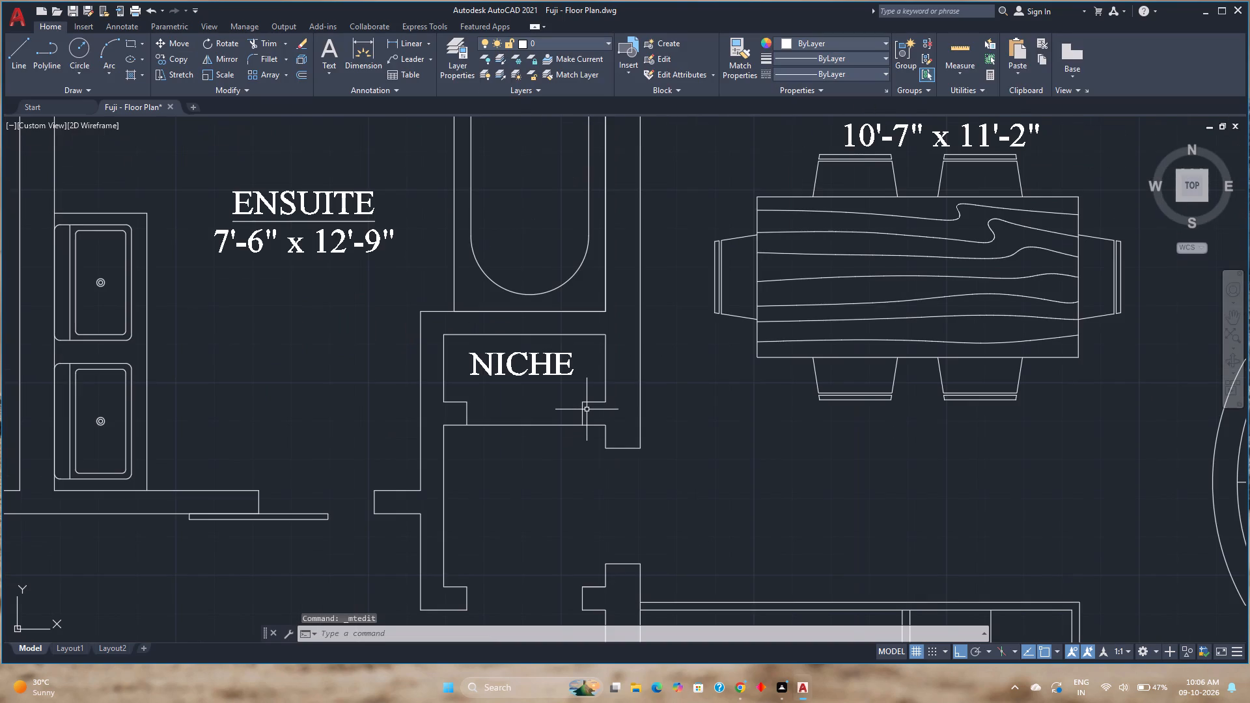
{"action": "left_click", "coordinate": [561, 352]}
{"action": "left_click", "coordinate": [471, 350]}
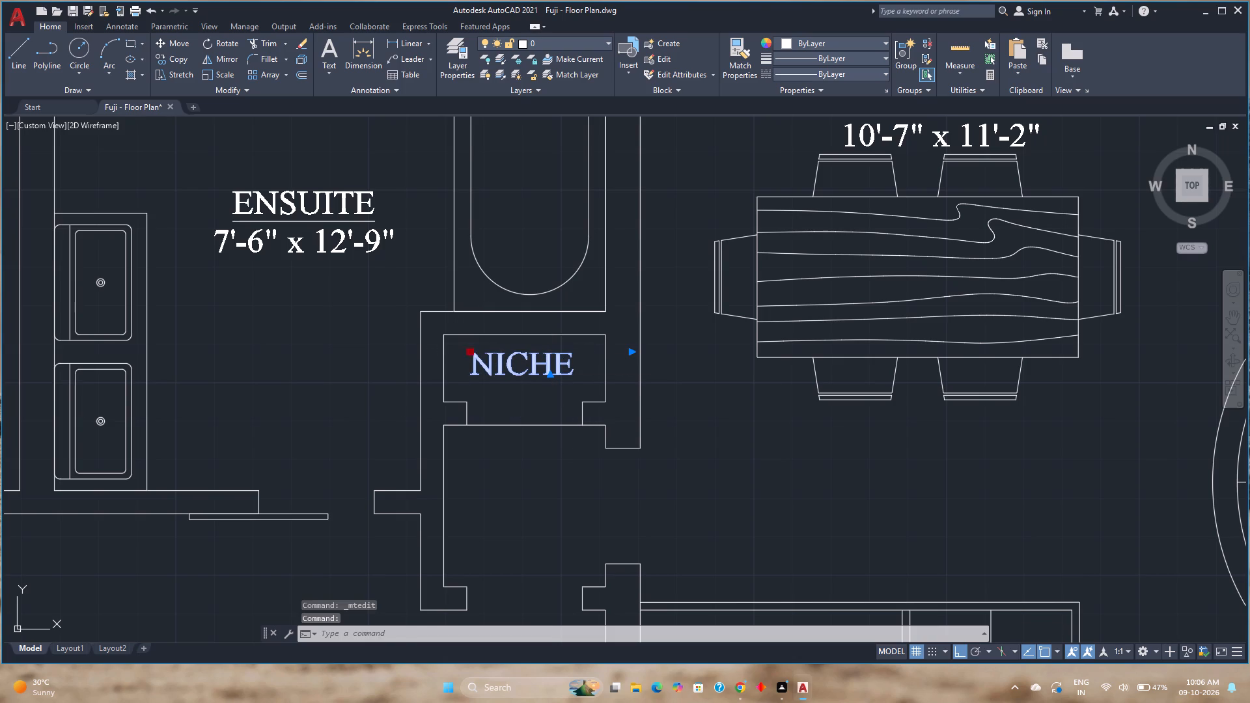
{"action": "scroll", "coordinate": [475, 366], "scroll_direction": "up", "scroll_amount": 2}
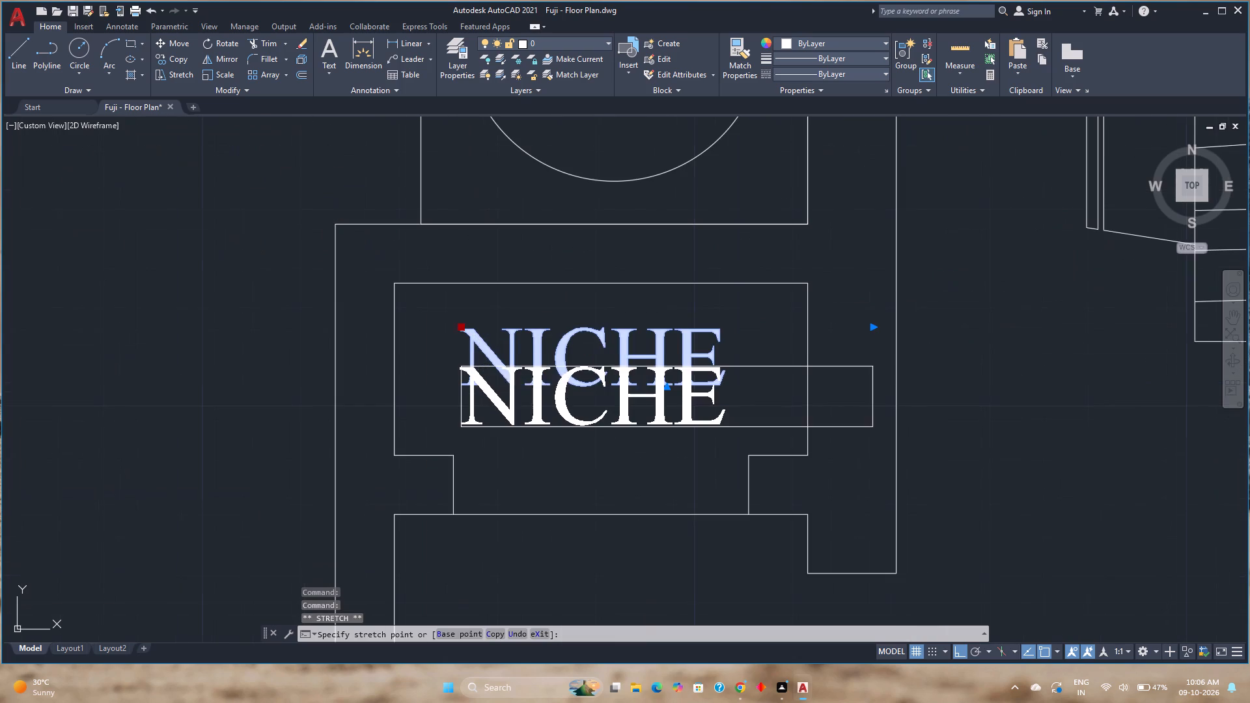
{"action": "left_click", "coordinate": [471, 372]}
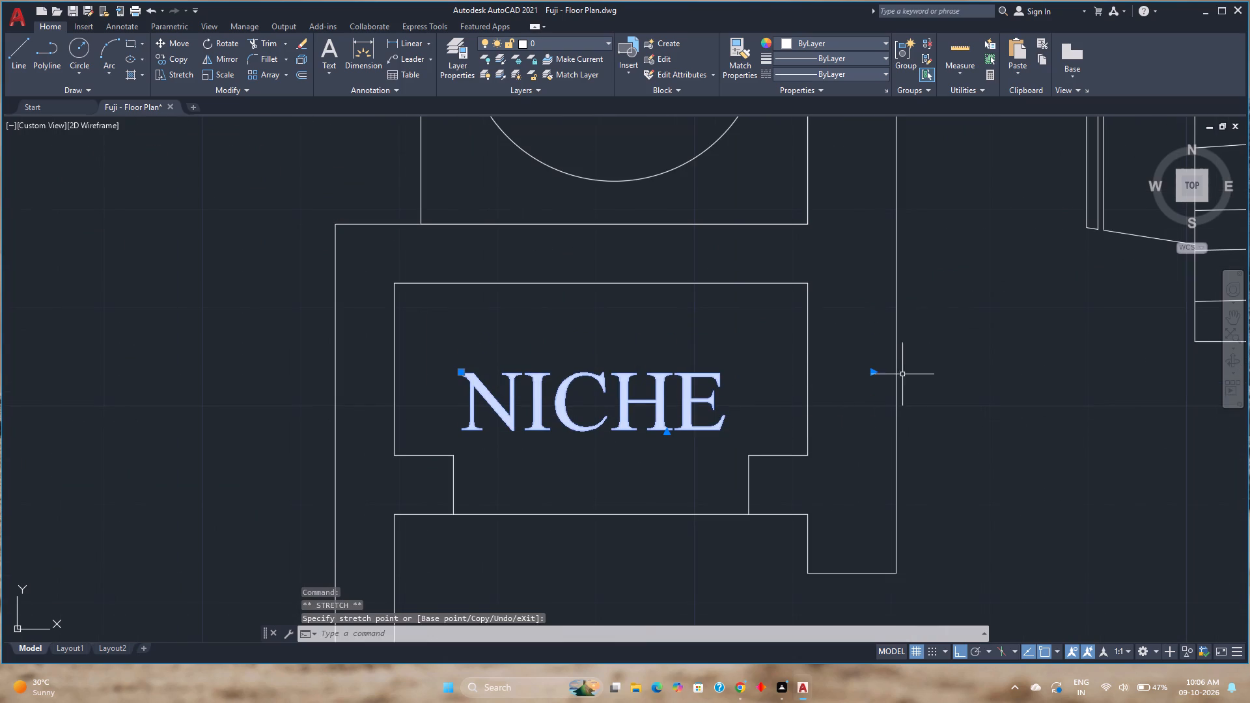
Narrow the NICHE label's text frame from its east side until it closely fits the word.
{"action": "left_click", "coordinate": [871, 373]}
{"action": "left_click_drag", "start_coordinate": [871, 373], "coordinate": [761, 374]}
{"action": "left_click_drag", "start_coordinate": [872, 372], "coordinate": [732, 378]}
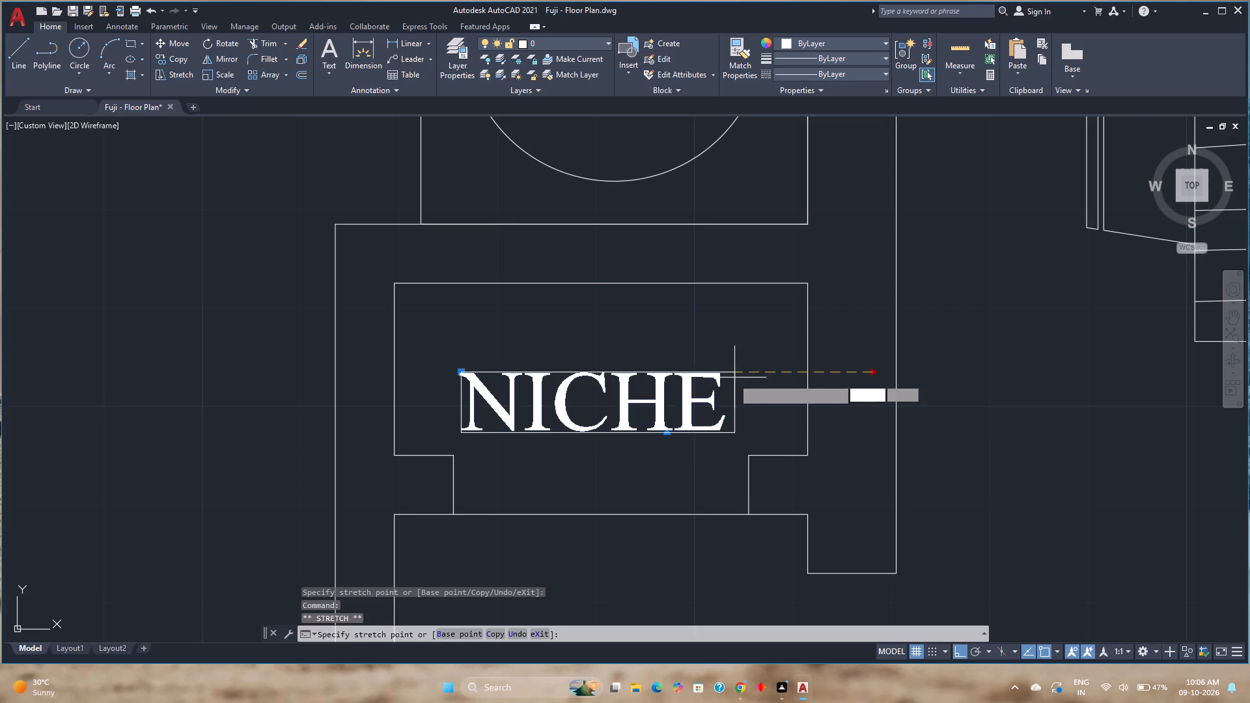
{"action": "left_click_drag", "start_coordinate": [732, 378], "coordinate": [729, 379]}
{"action": "left_click", "coordinate": [729, 379]}
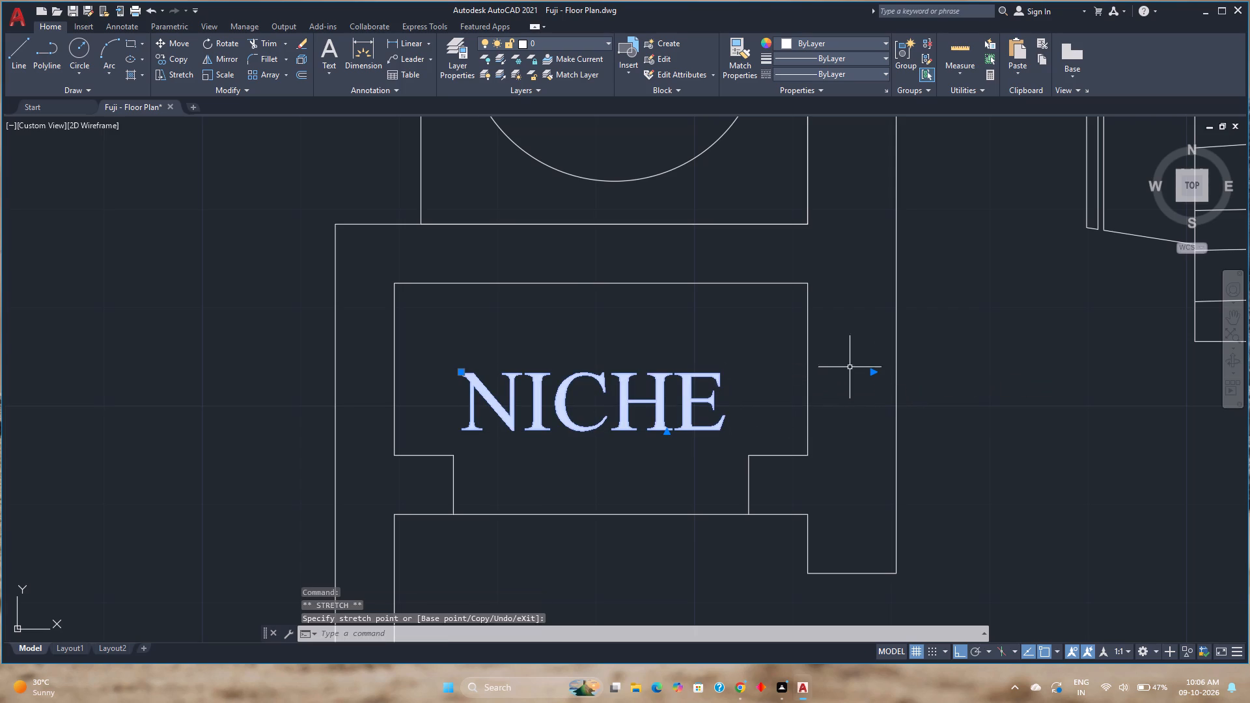
{"action": "left_click_drag", "start_coordinate": [872, 372], "coordinate": [724, 373]}
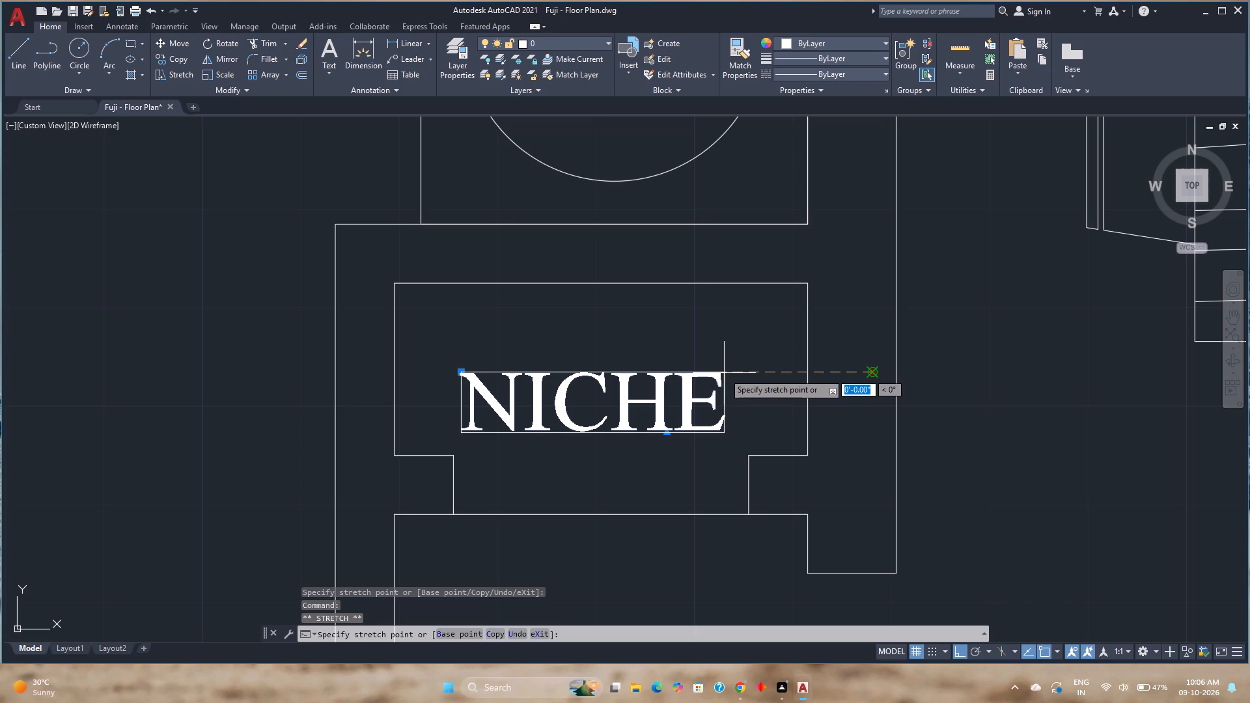
{"action": "left_click", "coordinate": [731, 370]}
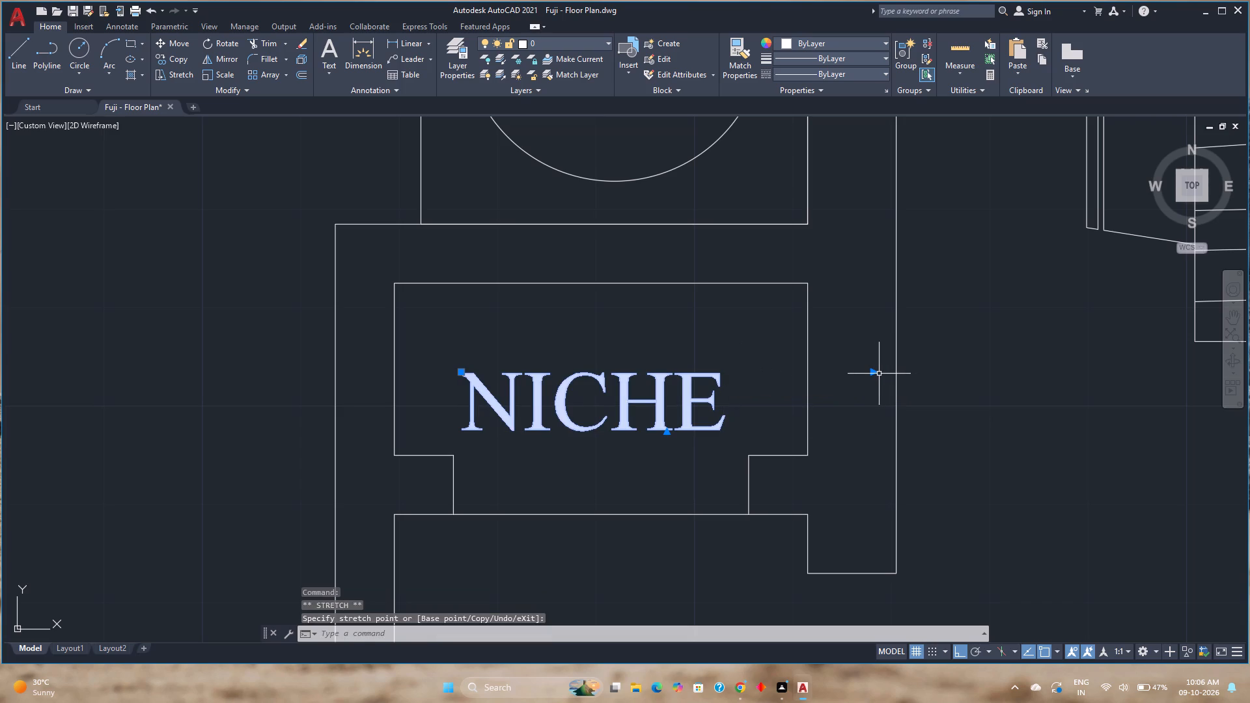
{"action": "left_click", "coordinate": [875, 373]}
{"action": "scroll", "coordinate": [785, 374], "scroll_direction": "down", "scroll_amount": 1}
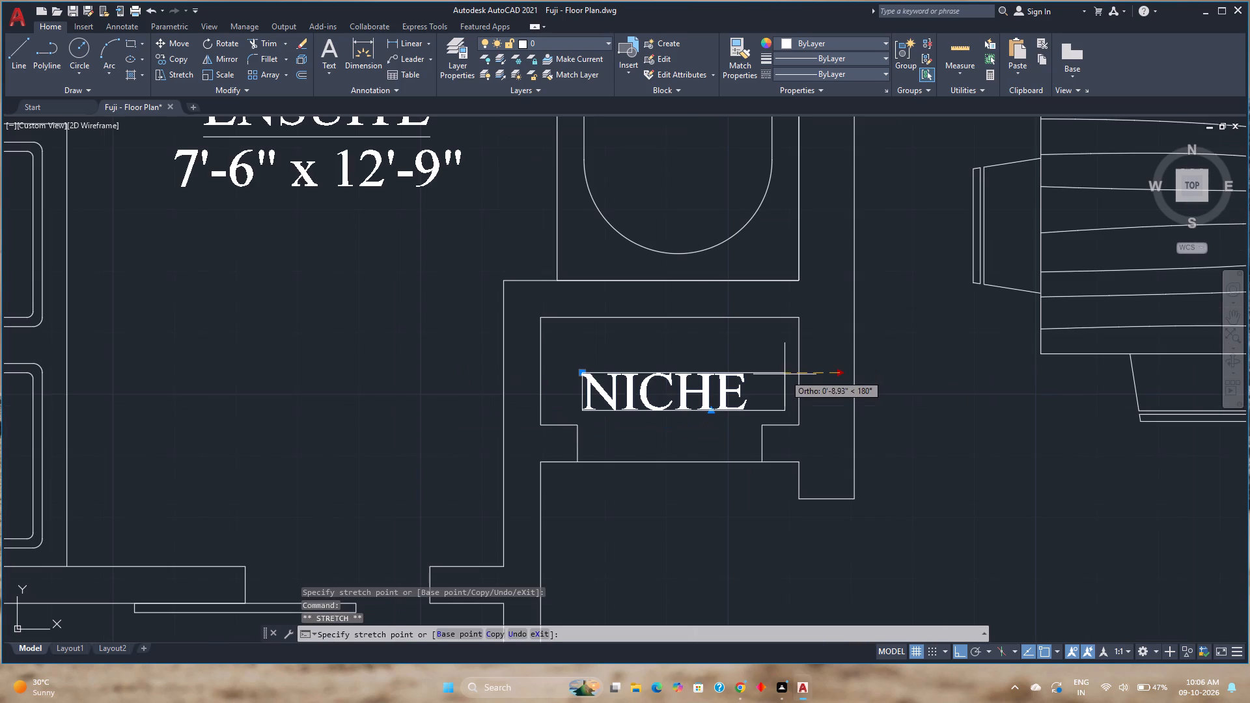
{"action": "left_click", "coordinate": [767, 376]}
{"action": "scroll", "coordinate": [728, 419], "scroll_direction": "down", "scroll_amount": 1}
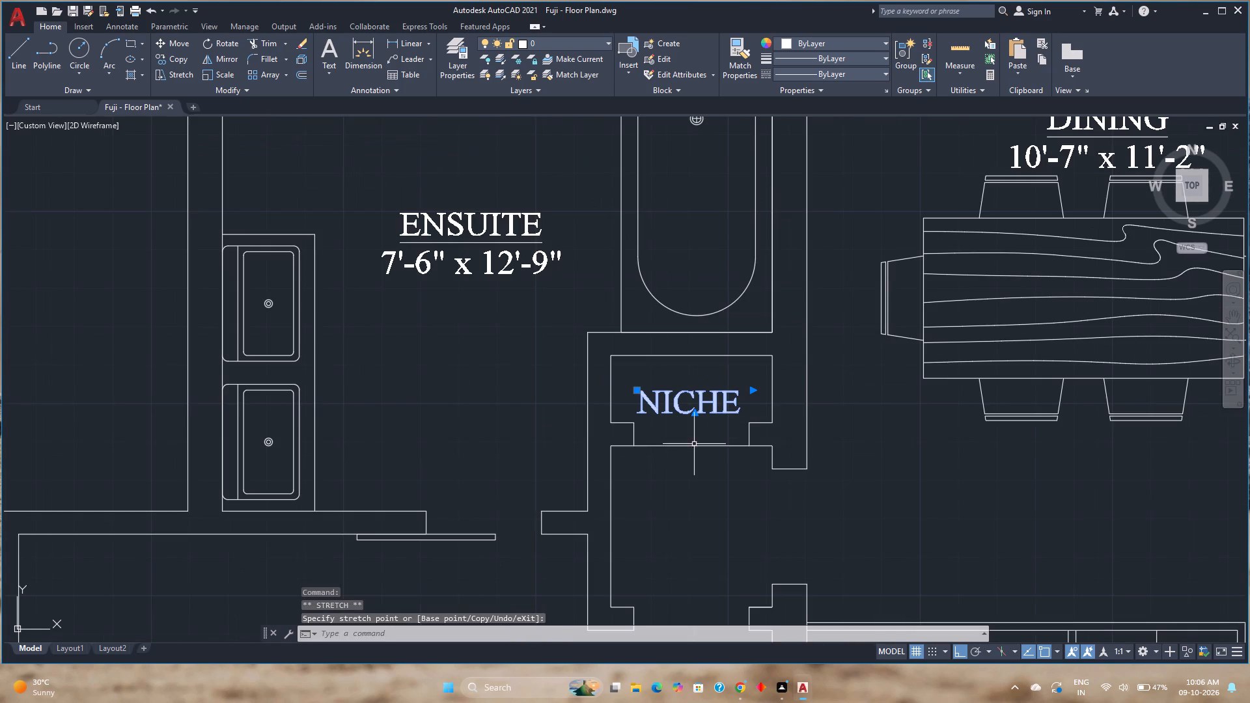
{"action": "key", "text": "Escape"}
Save the drawing.
{"action": "key", "text": "ctrl+s"}
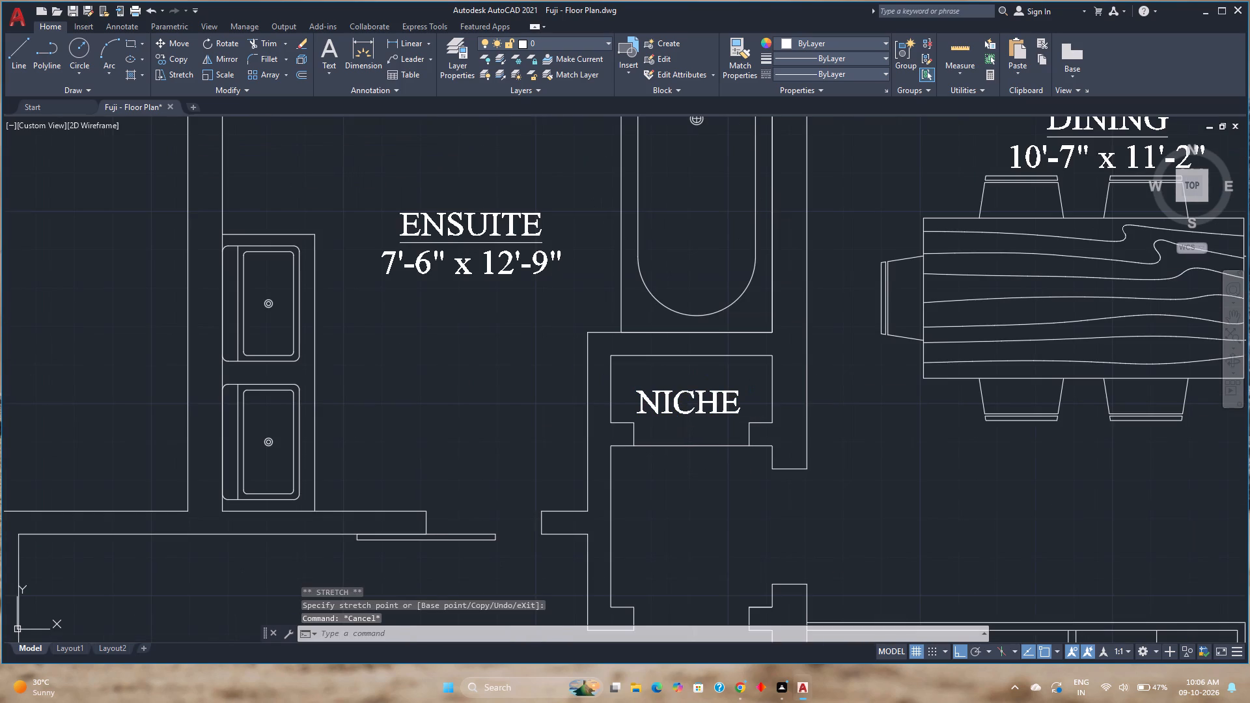
Copy the WIC swing door to the opening between the small hall south of the NICHE and the MASTER BEDROOM, based on its hinge corner.
{"action": "scroll", "coordinate": [691, 434], "scroll_direction": "down", "scroll_amount": 3}
{"action": "middle_click_drag", "start_coordinate": [686, 427], "coordinate": [624, 404]}
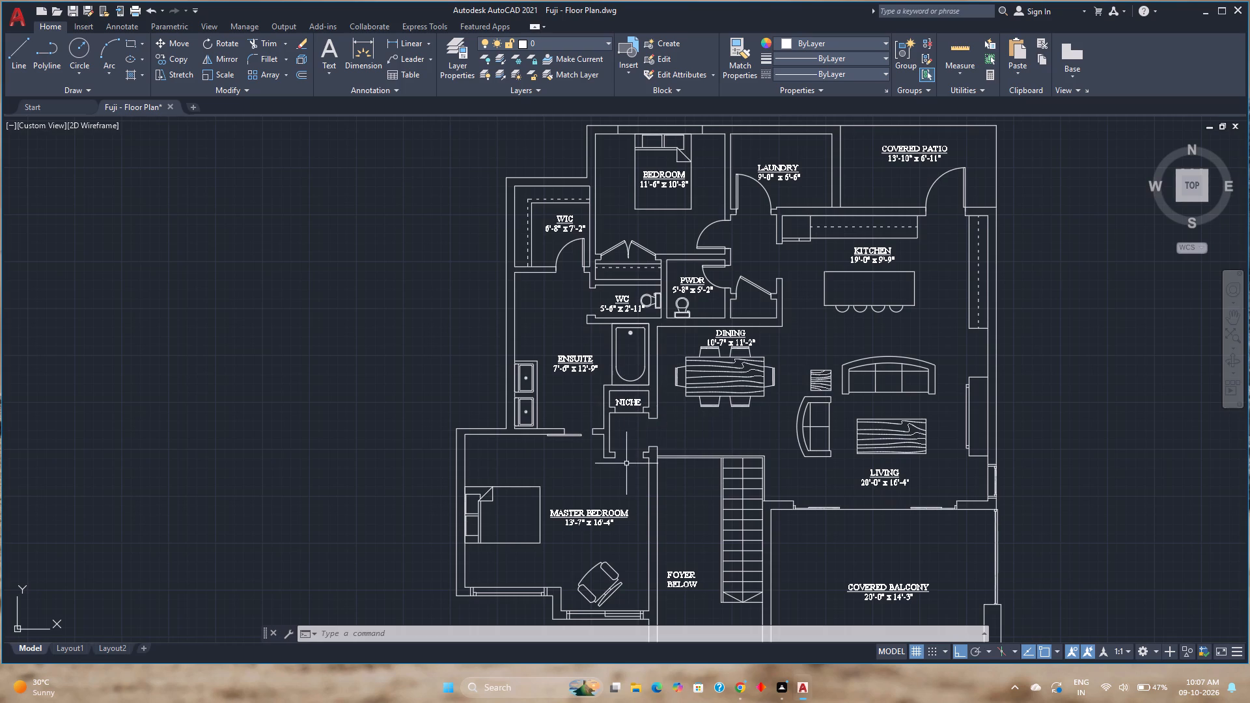
{"action": "scroll", "coordinate": [627, 460], "scroll_direction": "up", "scroll_amount": 1}
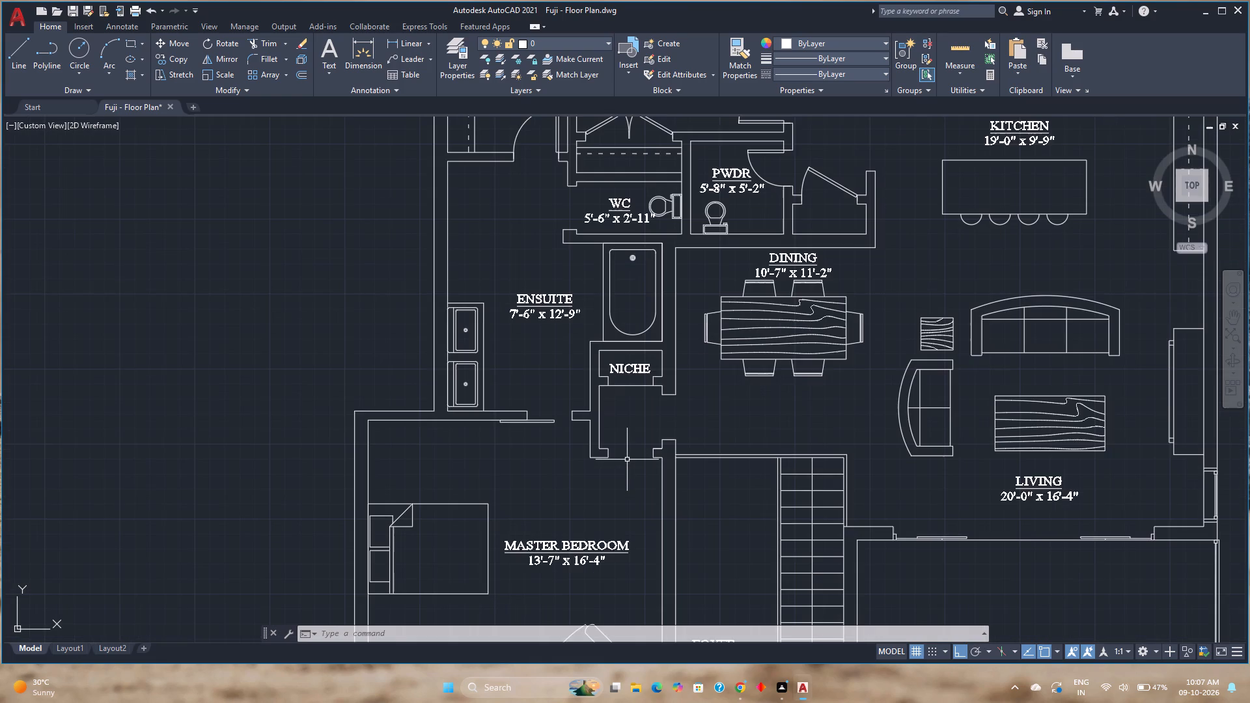
{"action": "scroll", "coordinate": [627, 460], "scroll_direction": "down", "scroll_amount": 1}
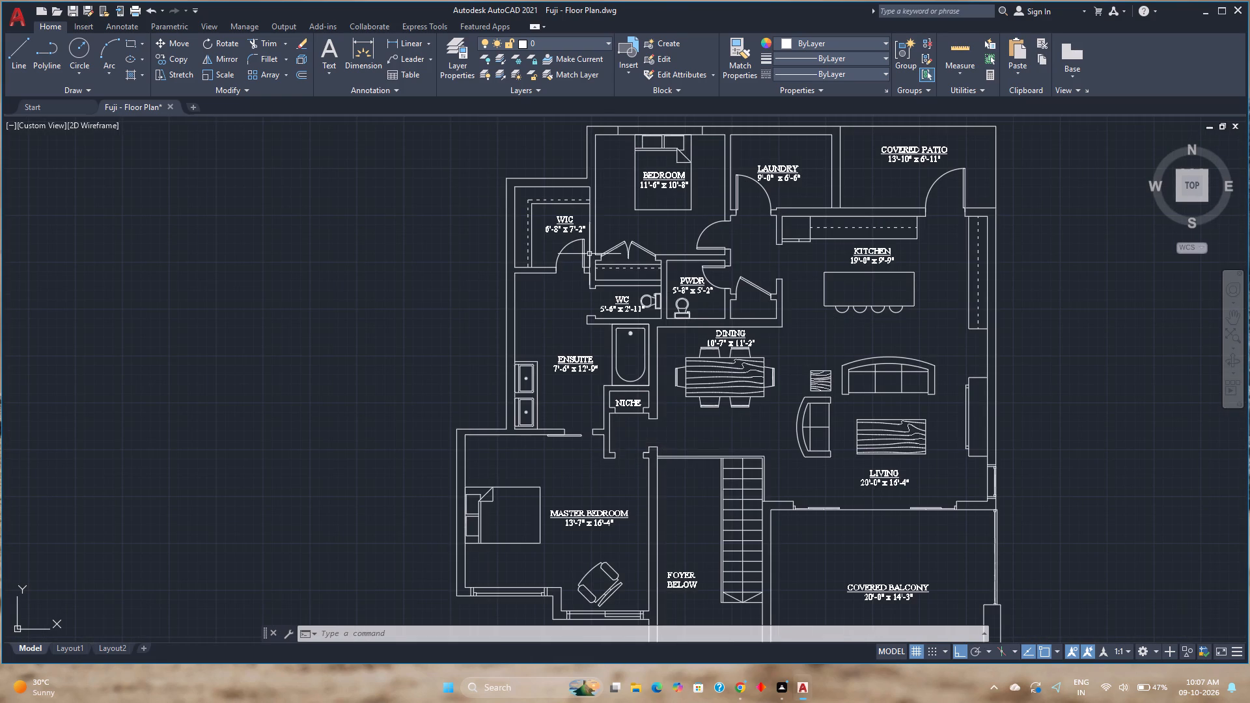
{"action": "left_click", "coordinate": [568, 245]}
{"action": "left_click", "coordinate": [175, 61]}
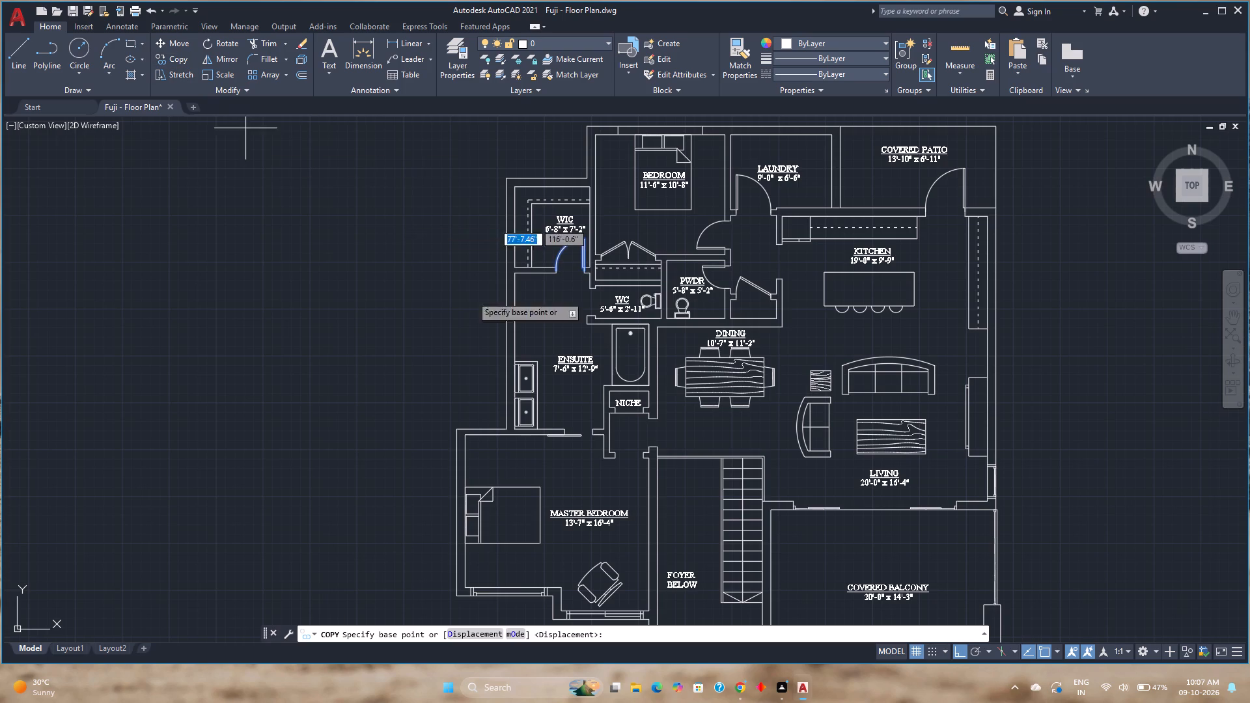
{"action": "scroll", "coordinate": [574, 271], "scroll_direction": "up", "scroll_amount": 4}
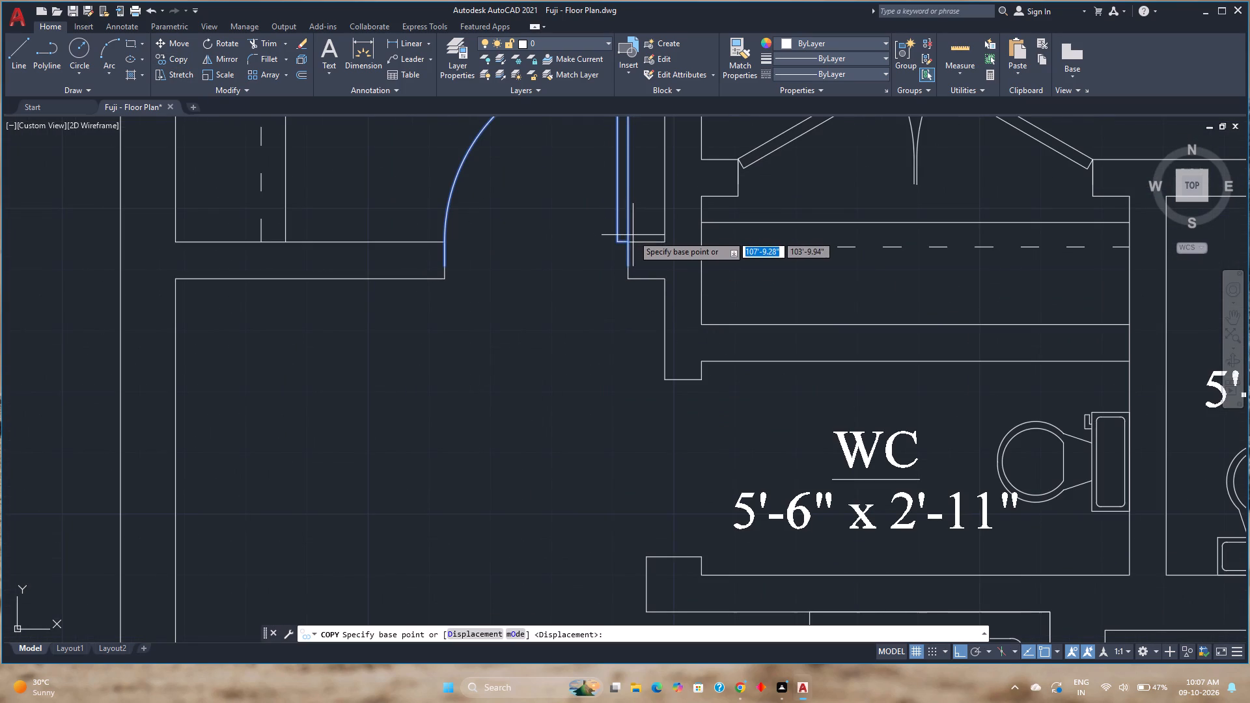
{"action": "left_click", "coordinate": [627, 240]}
{"action": "scroll", "coordinate": [590, 283], "scroll_direction": "down", "scroll_amount": 7}
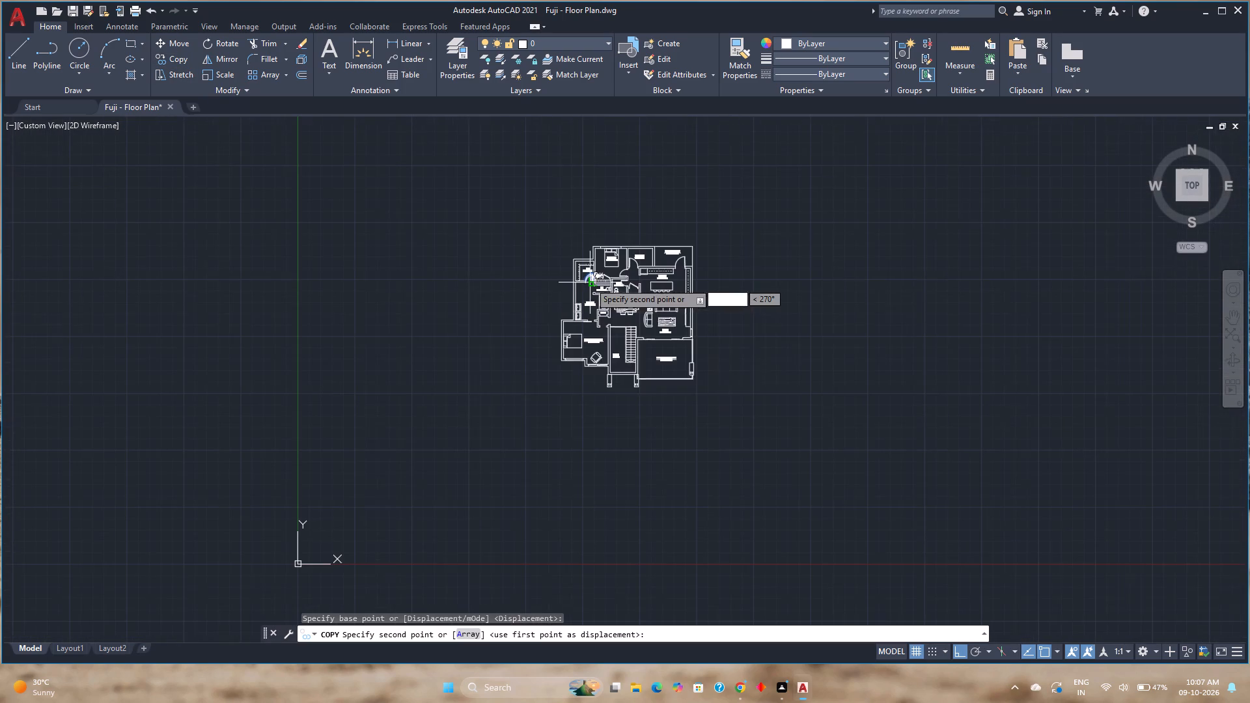
{"action": "scroll", "coordinate": [611, 315], "scroll_direction": "up", "scroll_amount": 8}
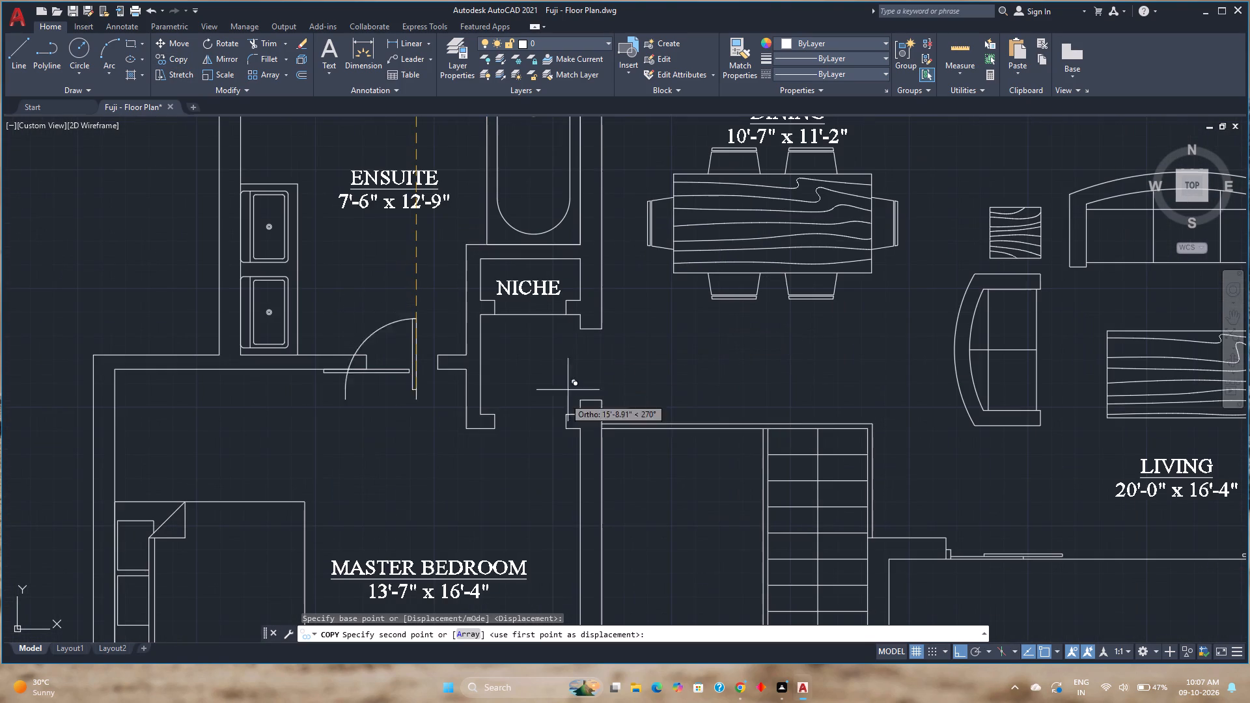
{"action": "left_click", "coordinate": [568, 426]}
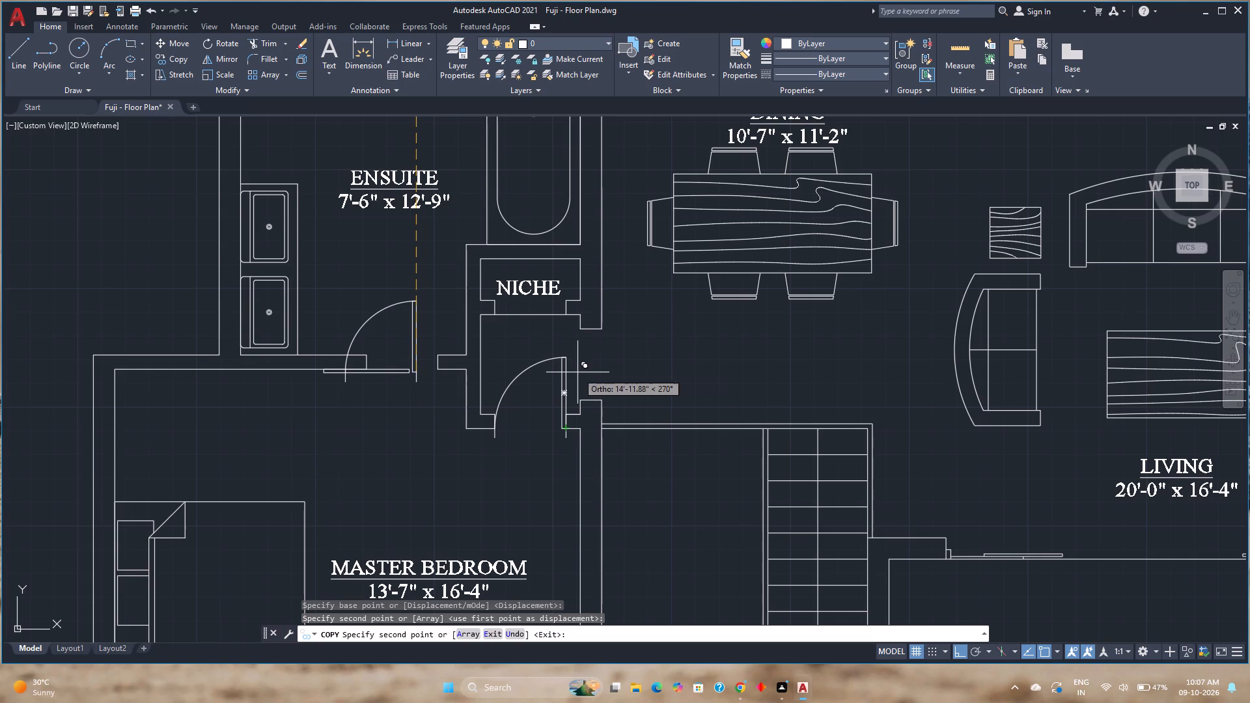
{"action": "key", "text": "Escape"}
Flip the copied door to swing south into the MASTER BEDROOM and move it 4" north onto the east jamb's corner.
{"action": "left_click", "coordinate": [564, 378]}
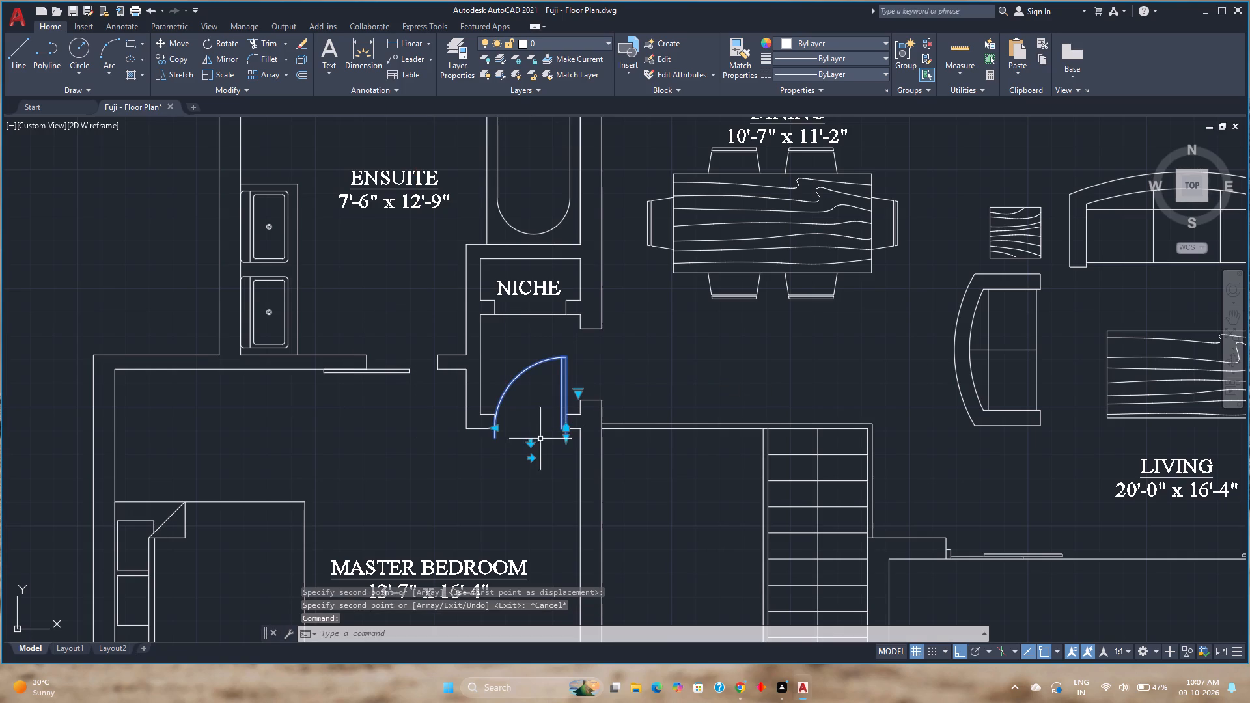
{"action": "left_click", "coordinate": [531, 440]}
{"action": "scroll", "coordinate": [562, 439], "scroll_direction": "up", "scroll_amount": 3}
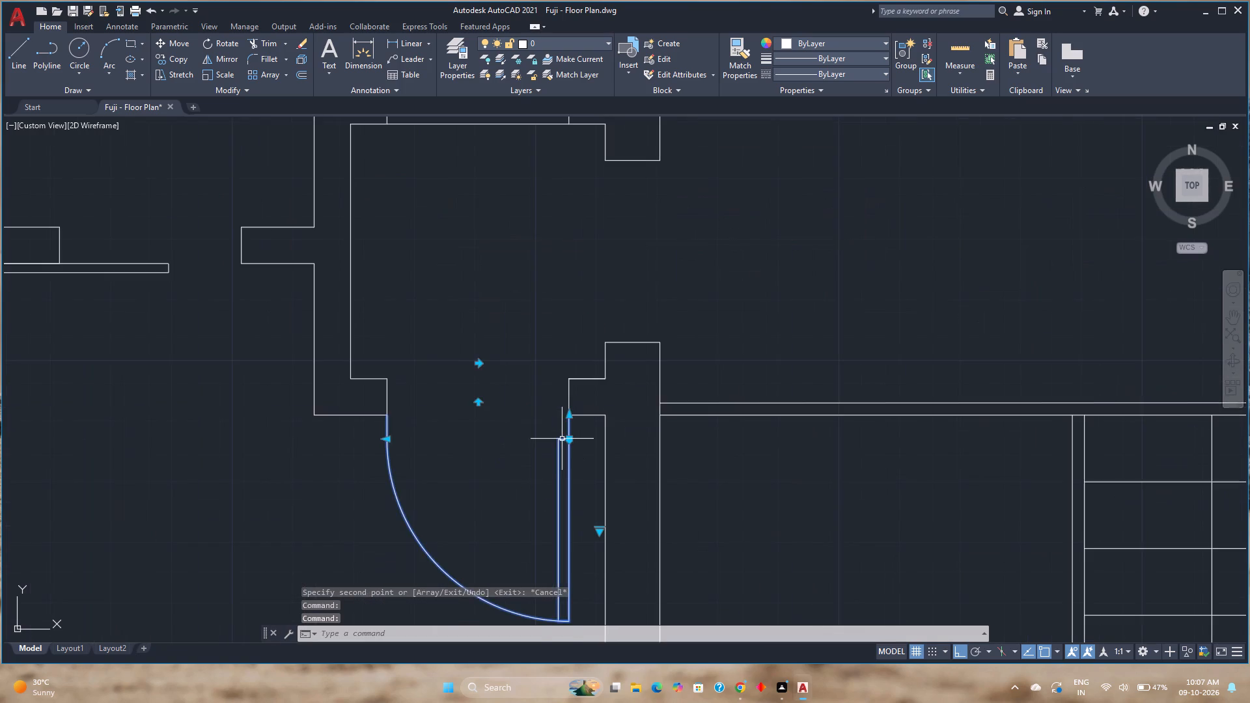
{"action": "scroll", "coordinate": [562, 439], "scroll_direction": "up", "scroll_amount": 3}
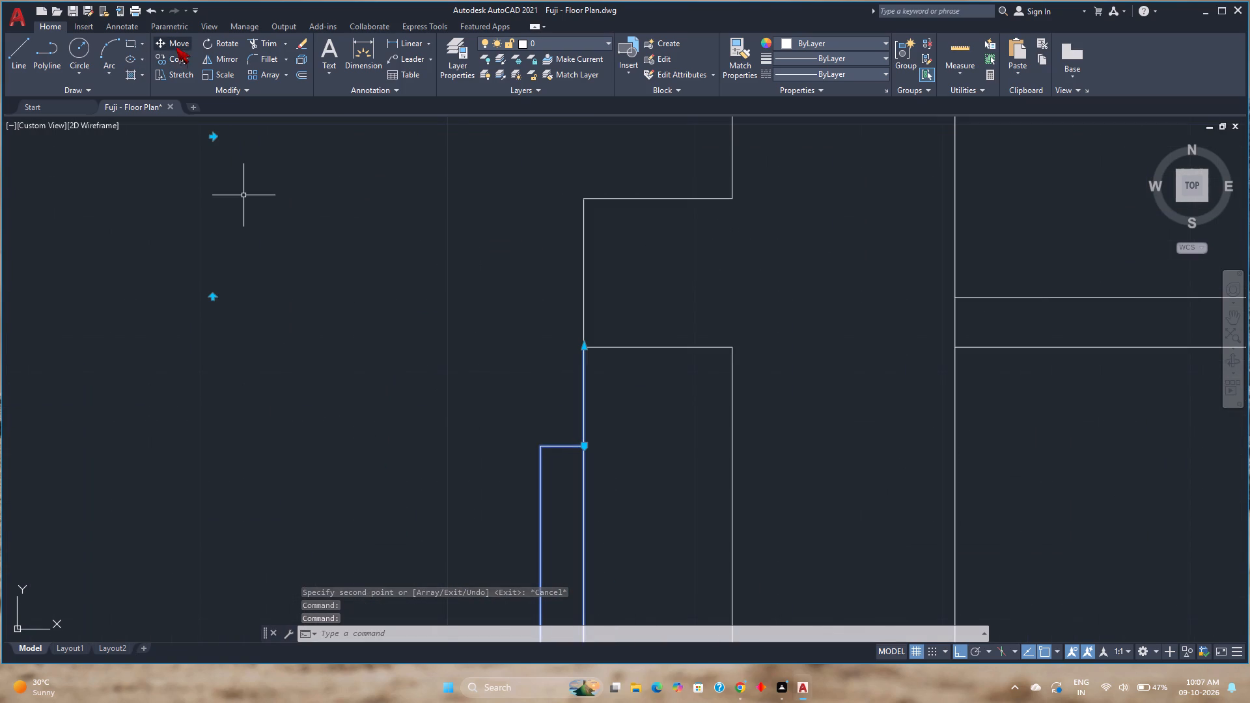
{"action": "left_click", "coordinate": [176, 46]}
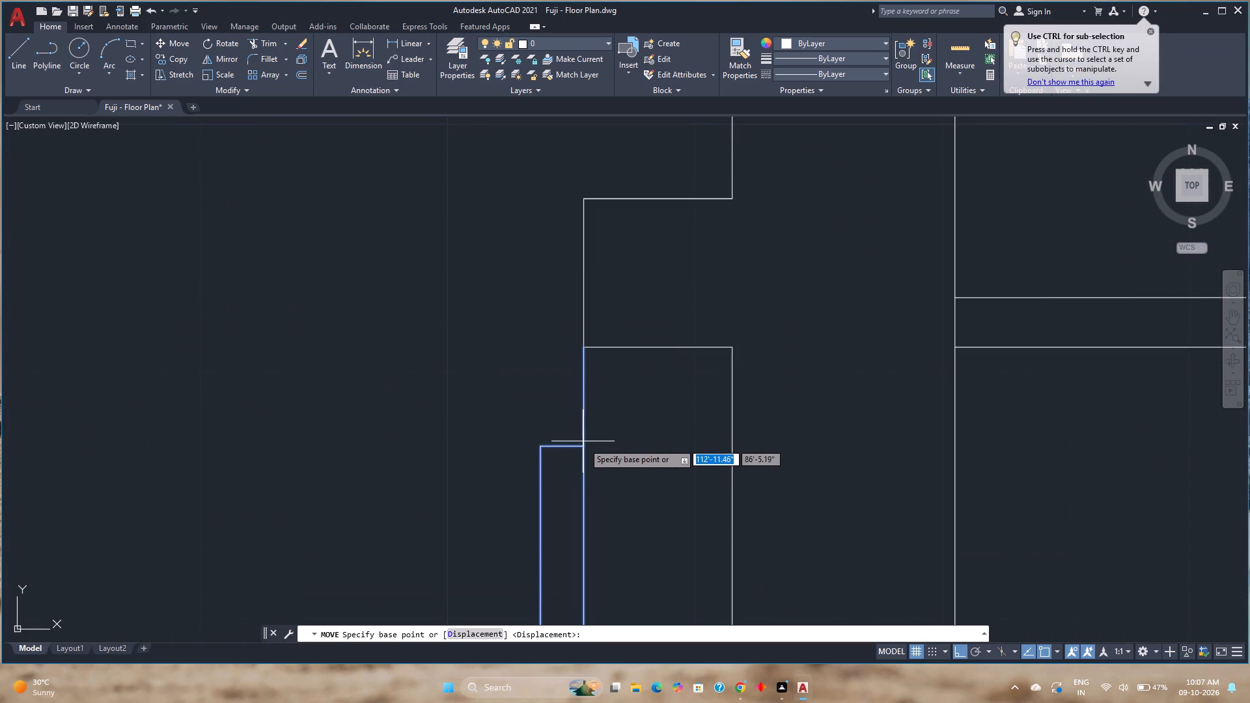
{"action": "left_click", "coordinate": [585, 445]}
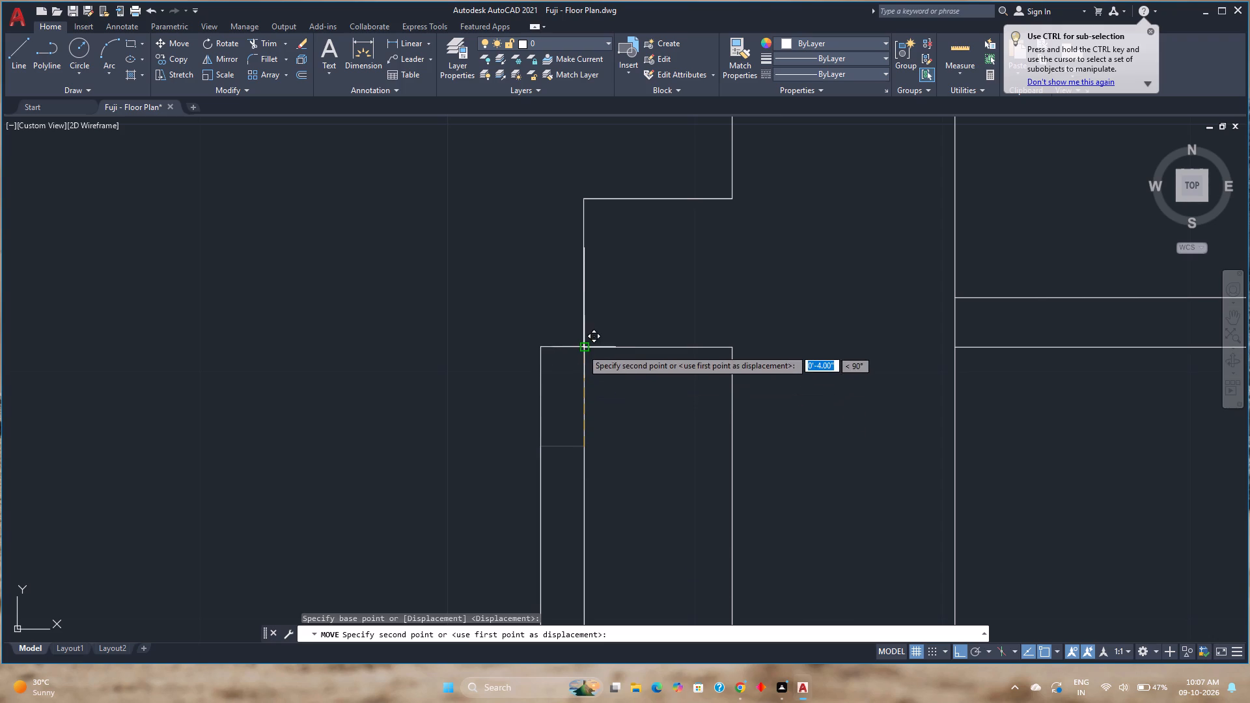
{"action": "left_click", "coordinate": [582, 349]}
{"action": "scroll", "coordinate": [528, 370], "scroll_direction": "down", "scroll_amount": 6}
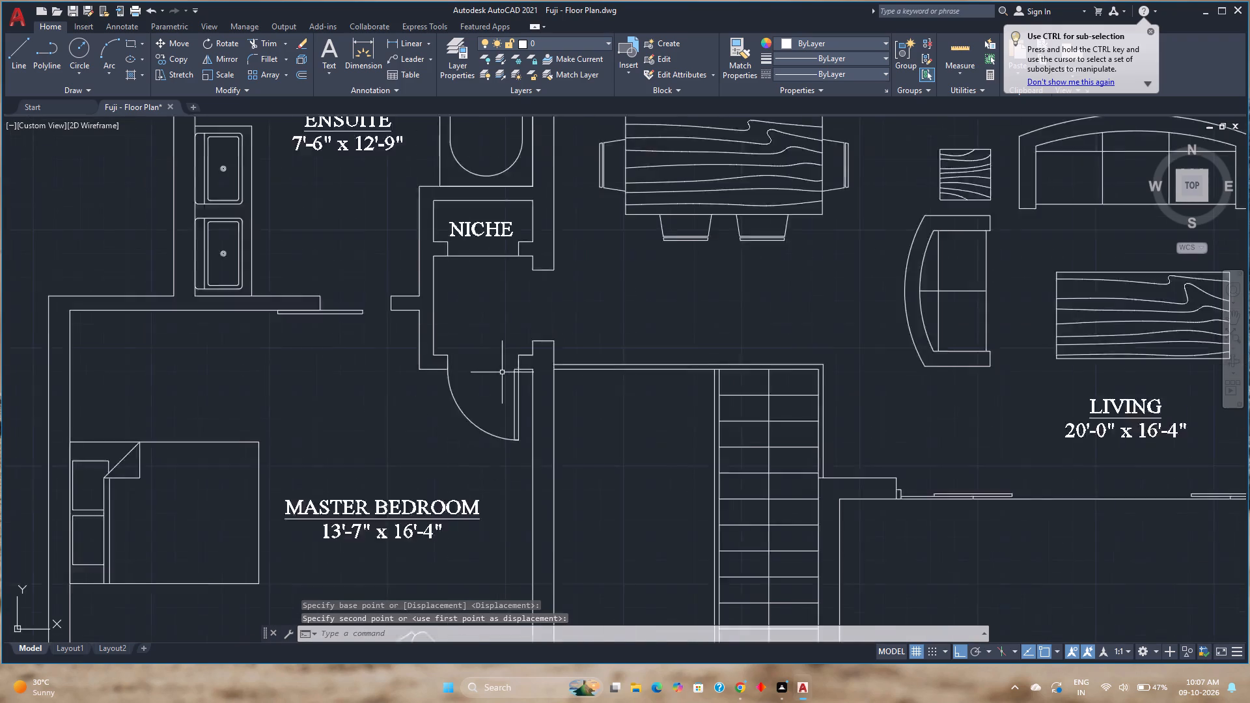
Save the drawing with the new MASTER BEDROOM door.
{"action": "scroll", "coordinate": [502, 372], "scroll_direction": "down", "scroll_amount": 1}
{"action": "scroll", "coordinate": [561, 342], "scroll_direction": "down", "scroll_amount": 1}
{"action": "middle_click_drag", "start_coordinate": [563, 342], "coordinate": [568, 406]}
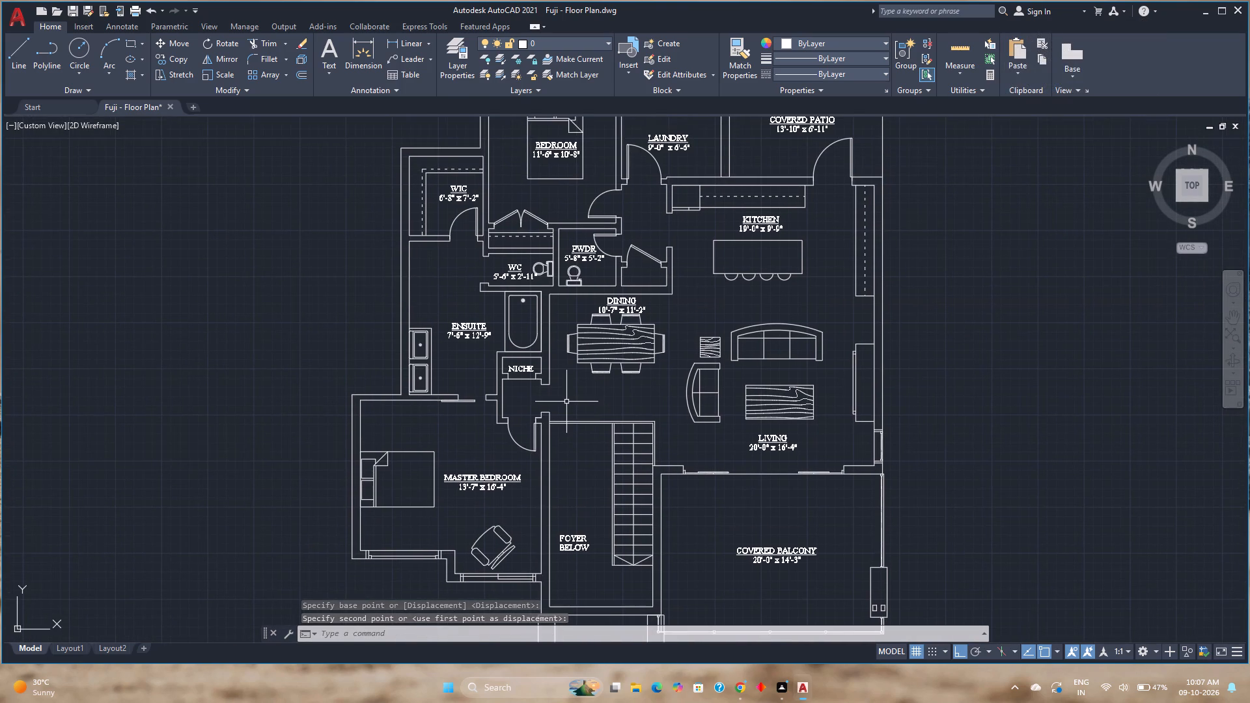
{"action": "key", "text": "ctrl+s"}
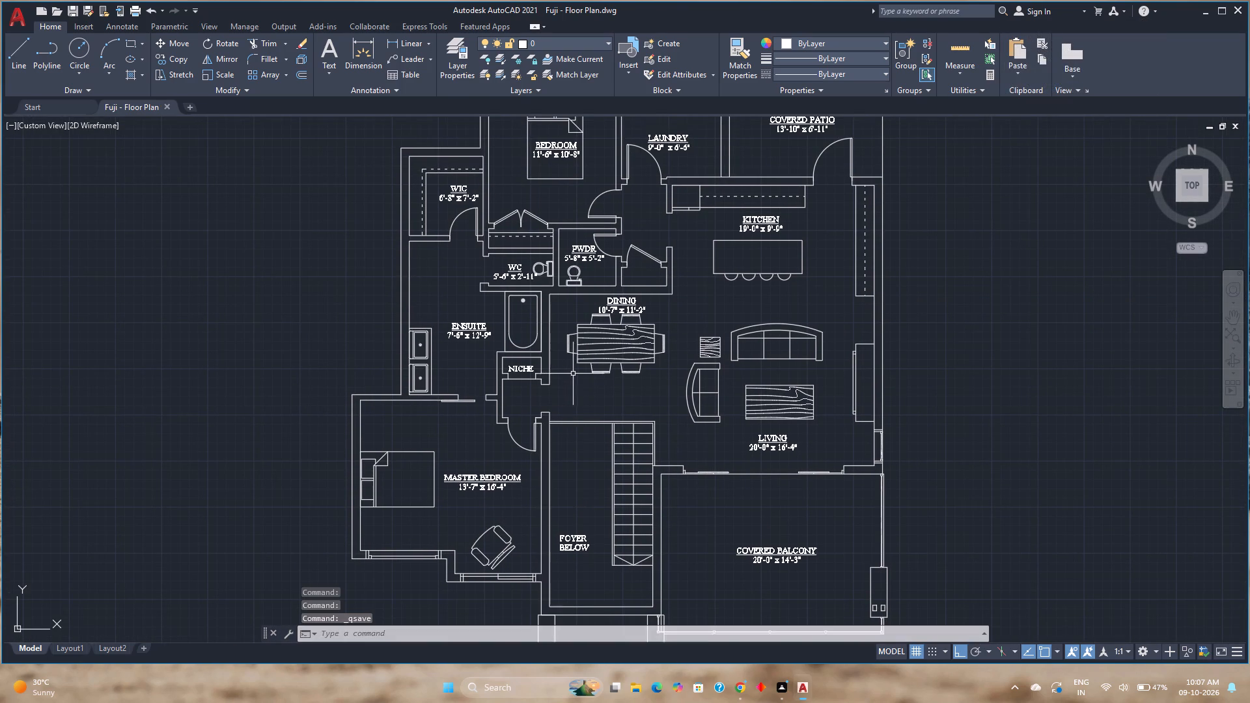
Copy the NICHE label into the square compartment at the west end of the KITCHEN's north counter, with Ortho off.
{"action": "scroll", "coordinate": [574, 378], "scroll_direction": "down", "scroll_amount": 1}
{"action": "middle_click_drag", "start_coordinate": [574, 378], "coordinate": [553, 381]}
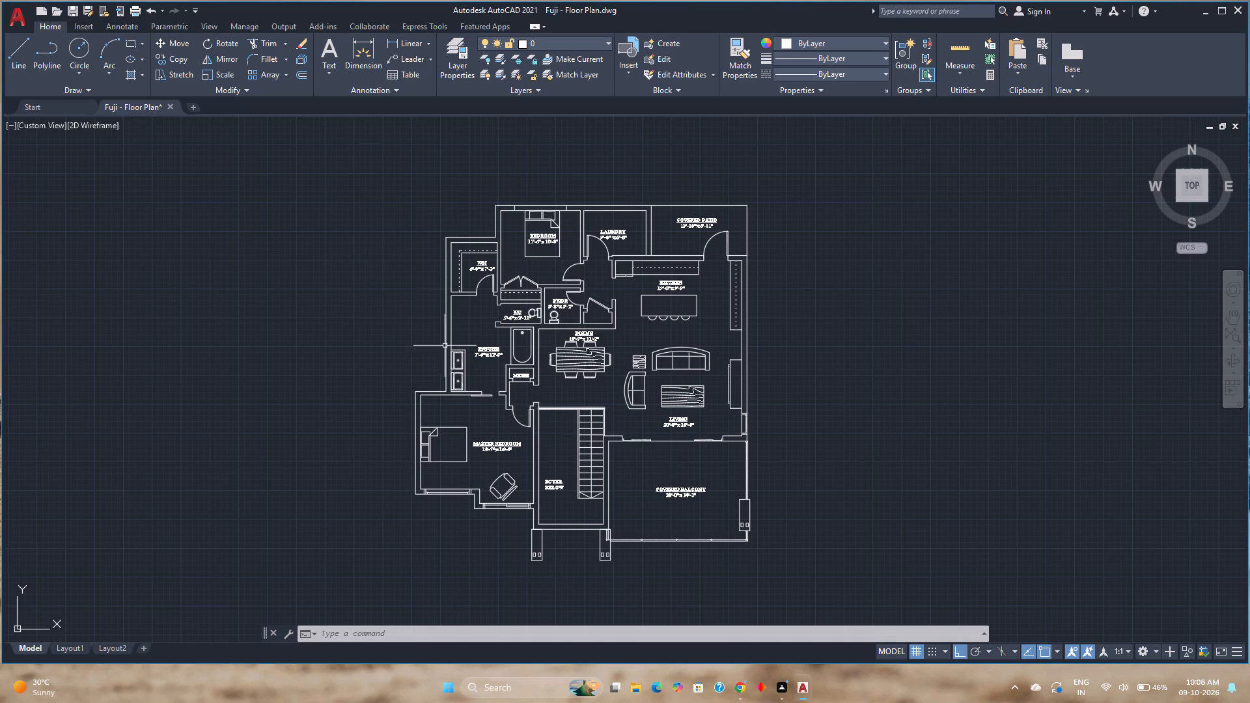
{"action": "scroll", "coordinate": [514, 374], "scroll_direction": "up", "scroll_amount": 4}
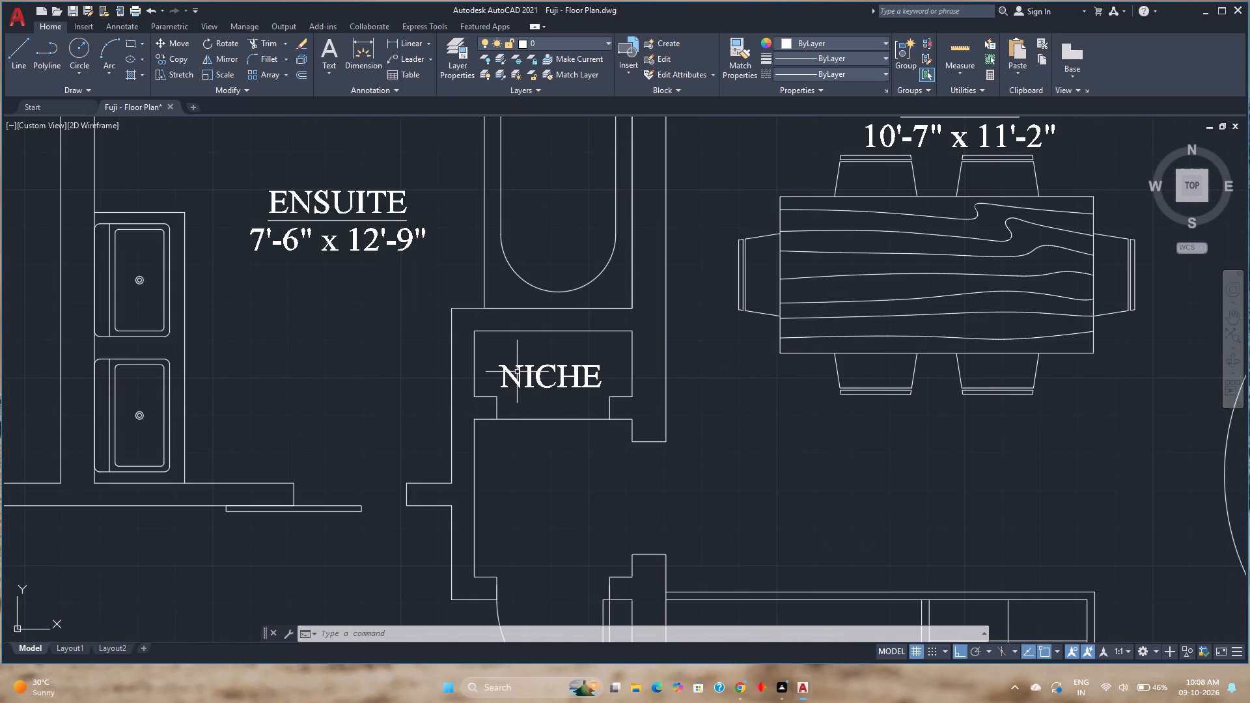
{"action": "left_click", "coordinate": [512, 374]}
{"action": "left_click", "coordinate": [167, 55]}
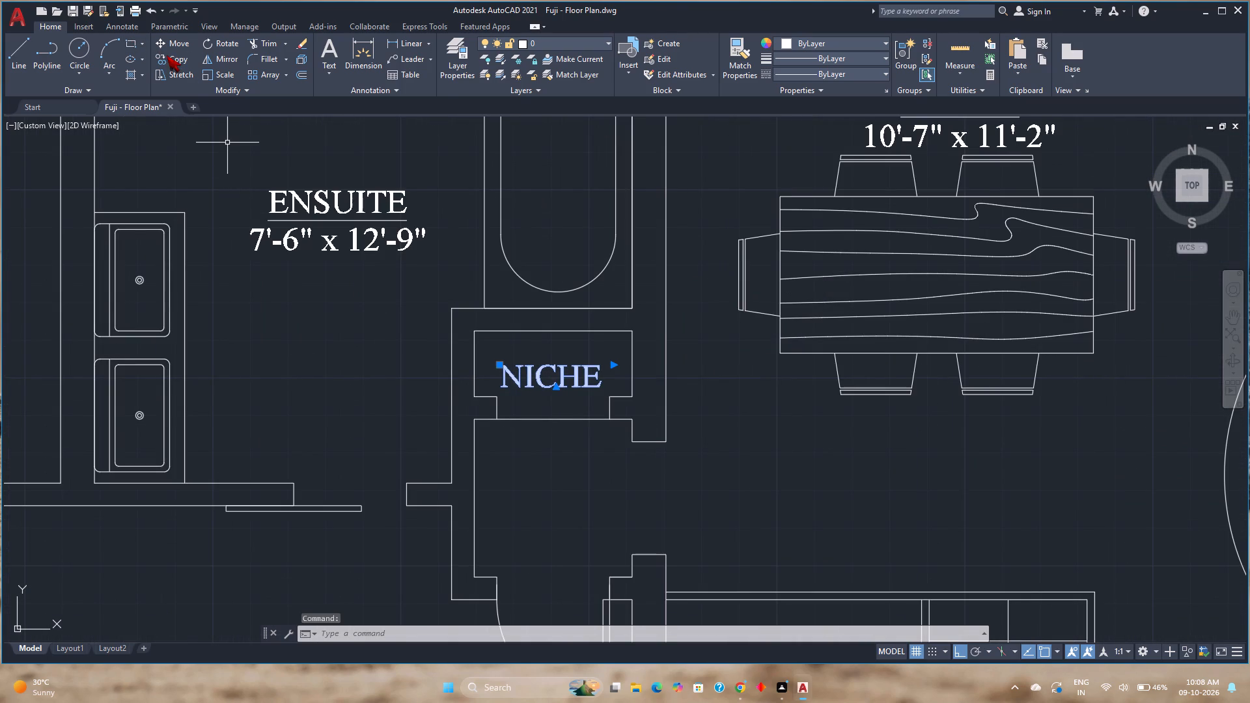
{"action": "left_click", "coordinate": [507, 375]}
{"action": "scroll", "coordinate": [573, 334], "scroll_direction": "down", "scroll_amount": 2}
{"action": "middle_click_drag", "start_coordinate": [573, 334], "coordinate": [385, 480]}
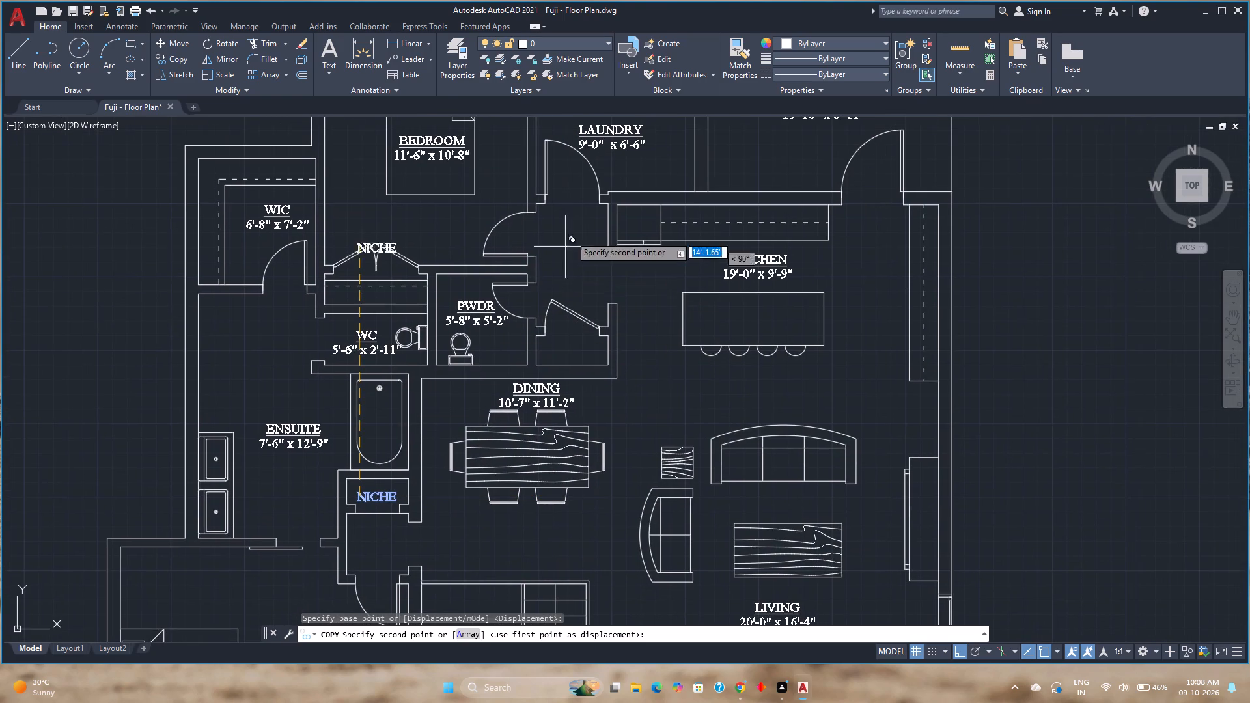
{"action": "key", "text": "F8"}
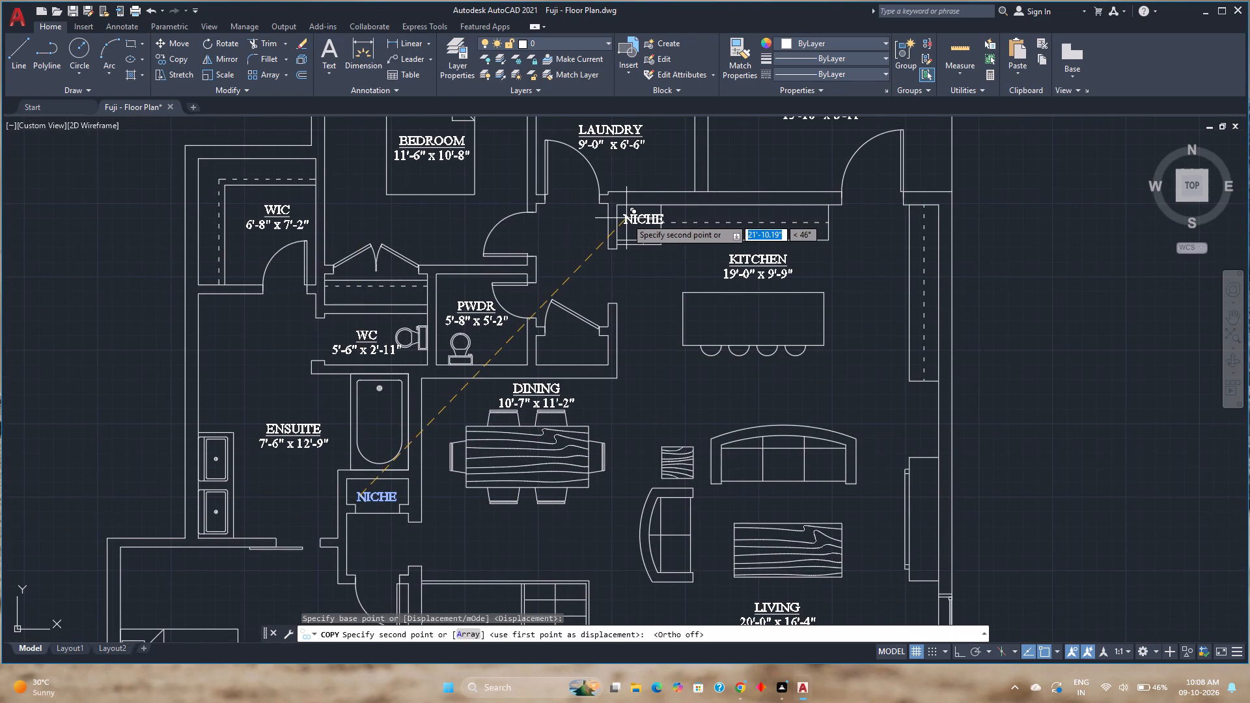
{"action": "scroll", "coordinate": [625, 220], "scroll_direction": "up", "scroll_amount": 3}
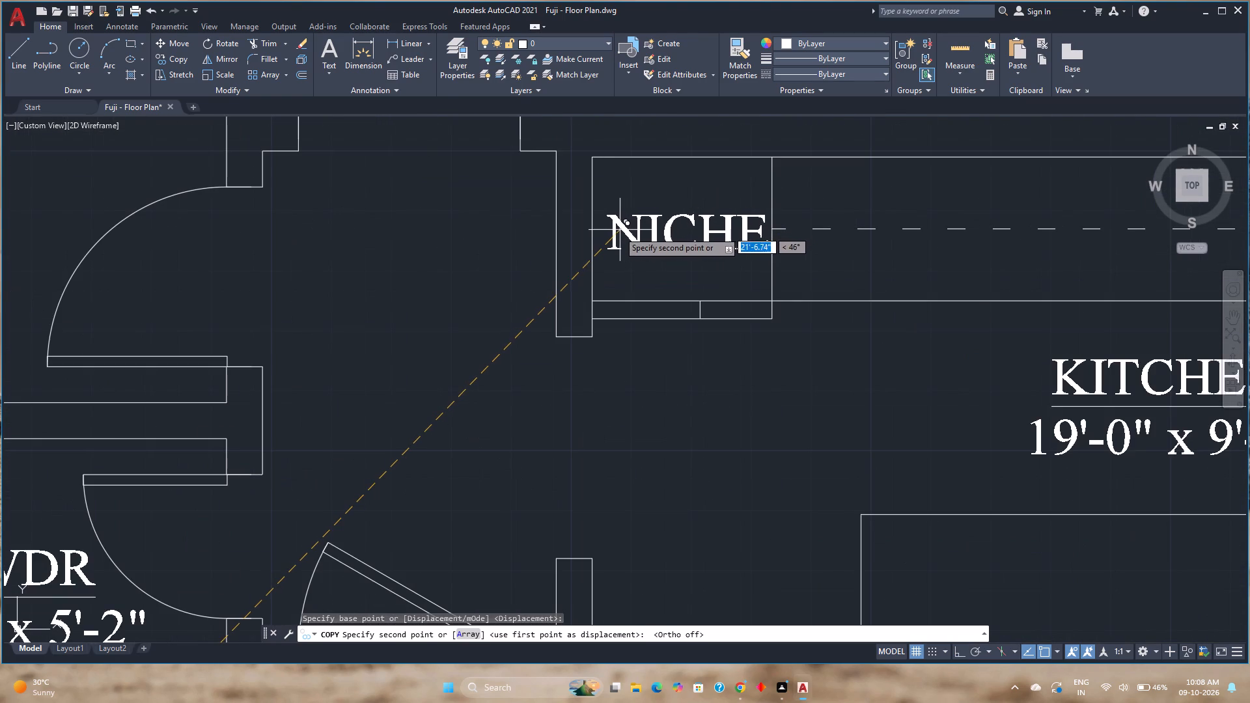
{"action": "left_click", "coordinate": [615, 236]}
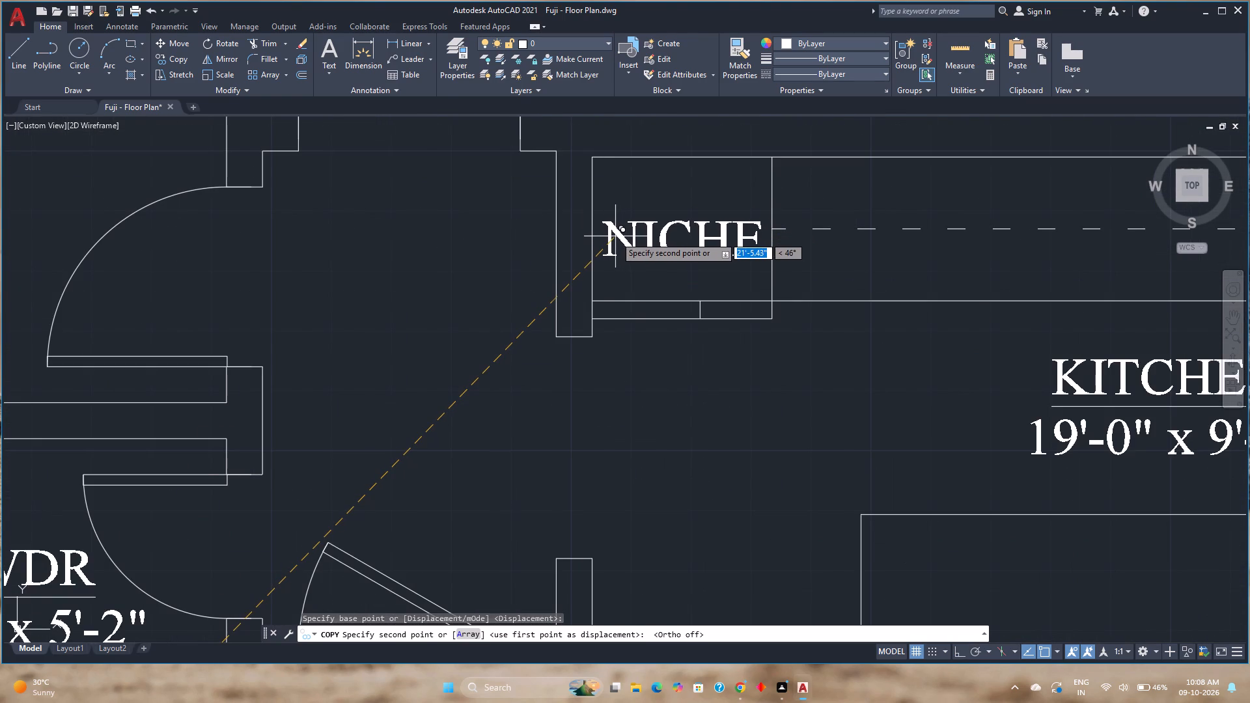
{"action": "scroll", "coordinate": [654, 273], "scroll_direction": "down", "scroll_amount": 1}
{"action": "middle_click_drag", "start_coordinate": [654, 273], "coordinate": [561, 262]}
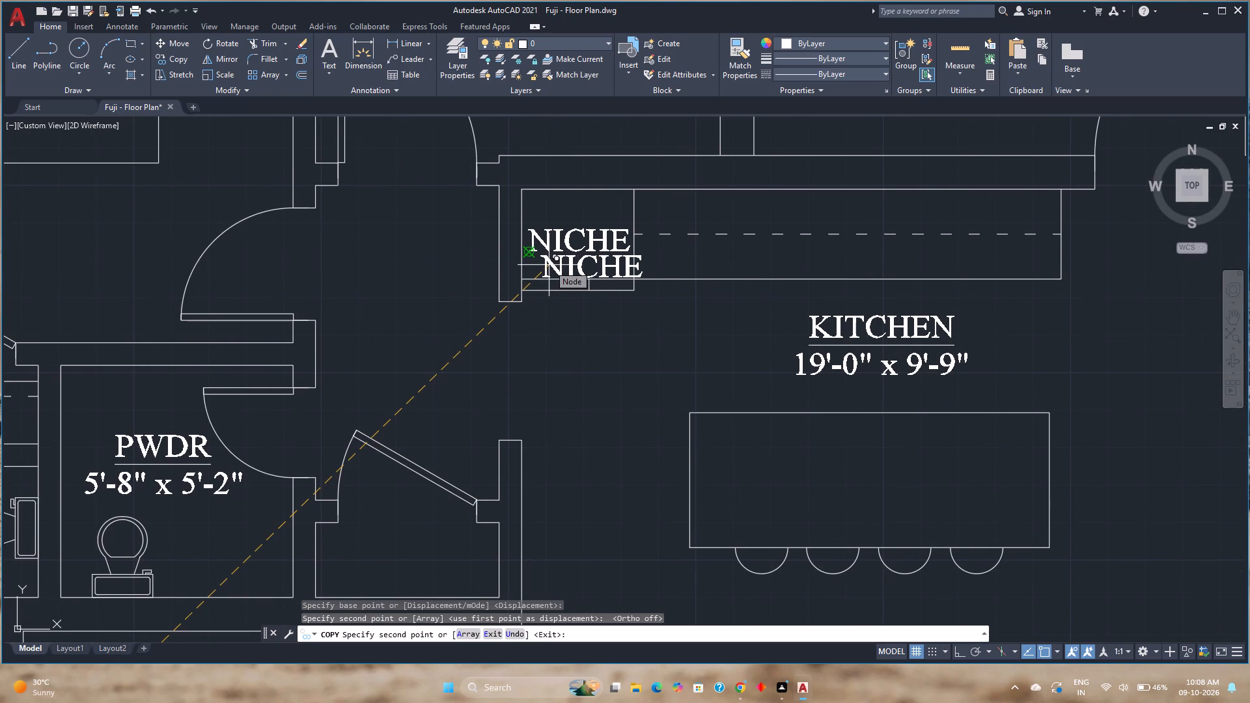
{"action": "scroll", "coordinate": [613, 263], "scroll_direction": "down", "scroll_amount": 2}
{"action": "middle_click_drag", "start_coordinate": [612, 271], "coordinate": [577, 355]}
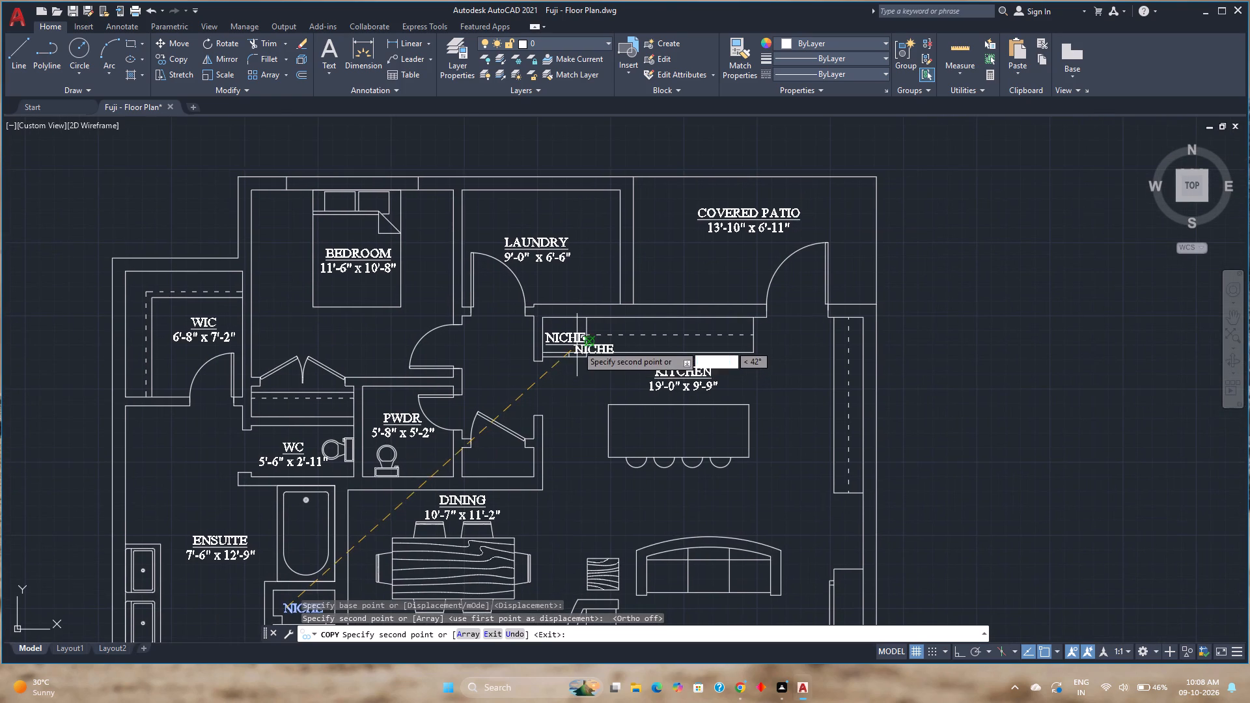
{"action": "key", "text": "Escape"}
Change the copied NICHE label in the KITCHEN's west counter compartment to FRIDGE with a 4" text height.
{"action": "scroll", "coordinate": [570, 335], "scroll_direction": "up", "scroll_amount": 2}
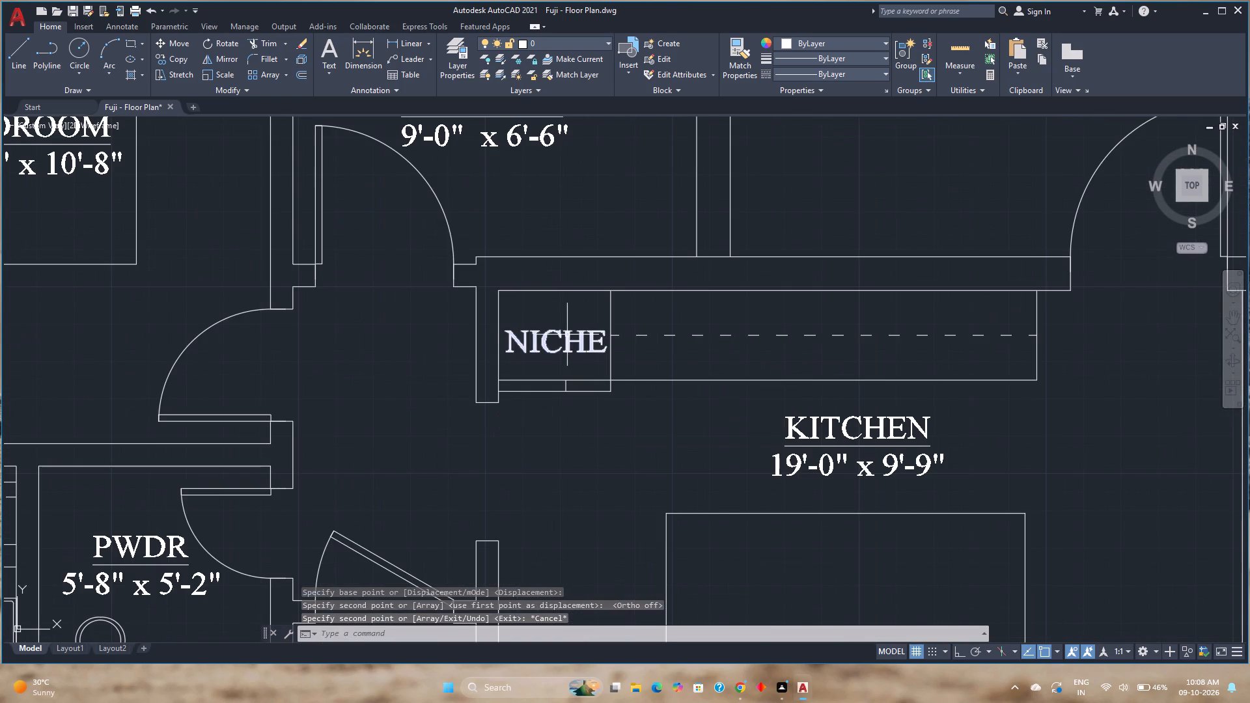
{"action": "double_click", "coordinate": [567, 335]}
{"action": "key", "text": "ctrl+a"}
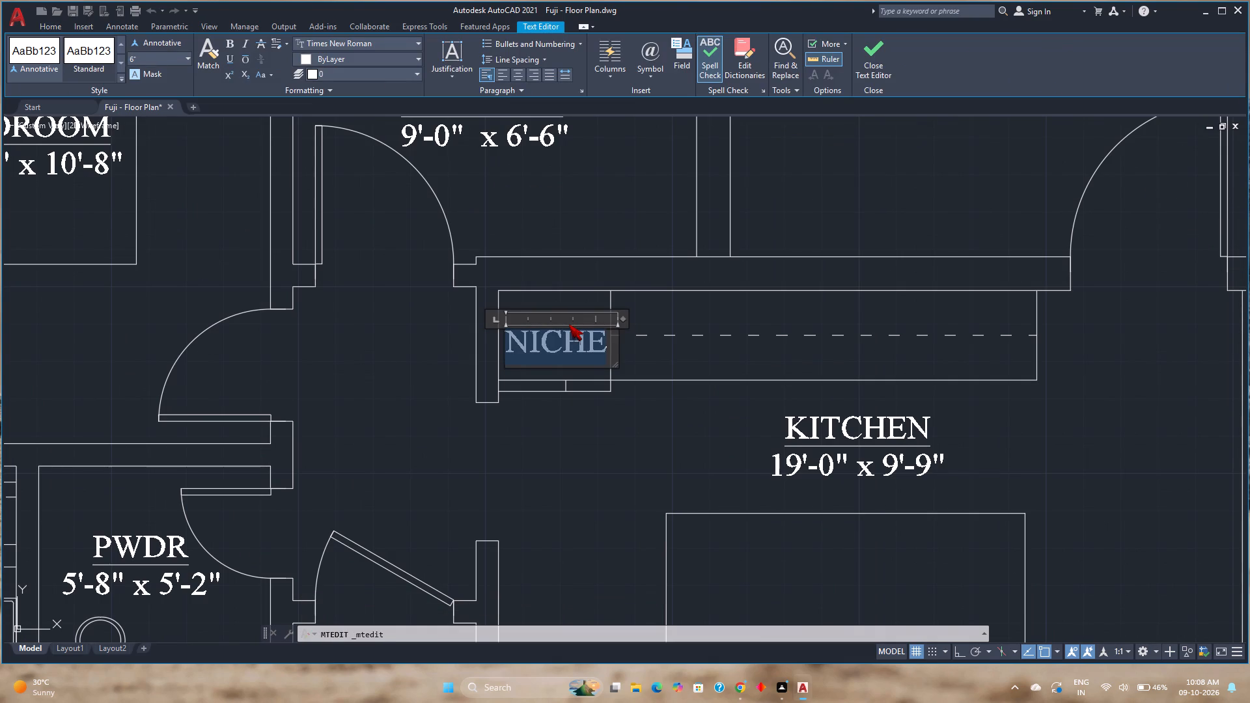
{"action": "type", "text": "FRIDGE"}
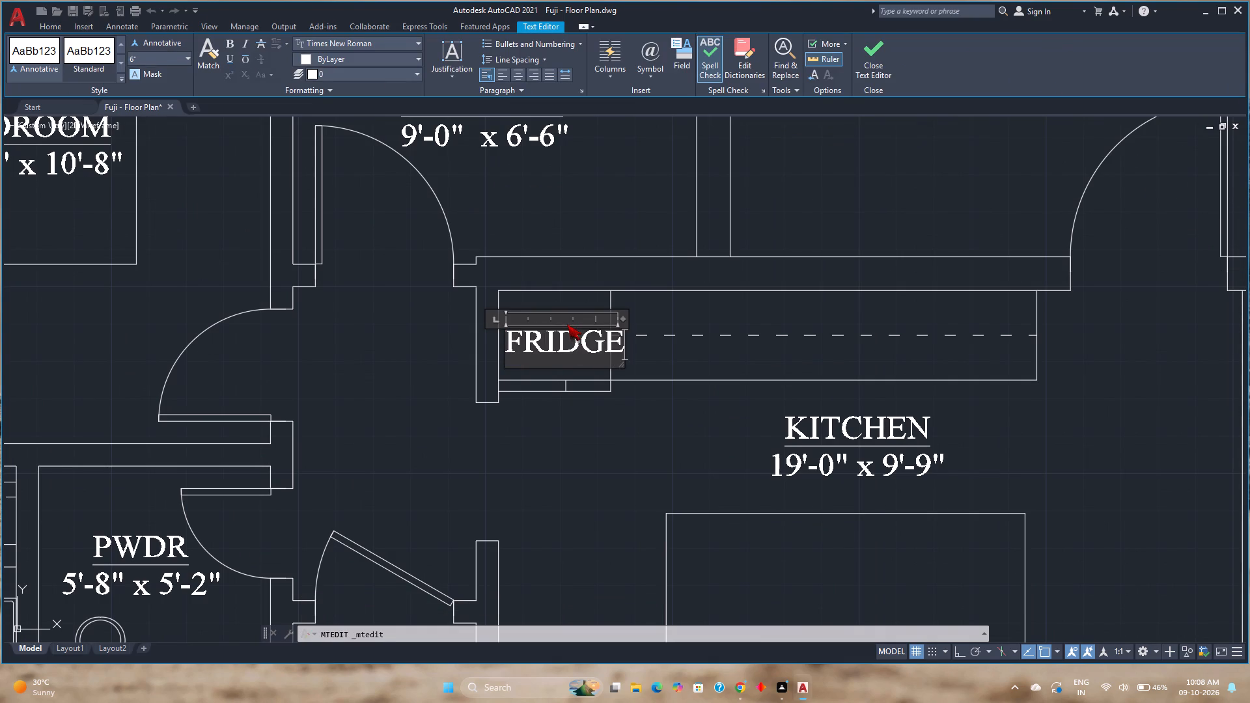
{"action": "key", "text": "ctrl+a"}
{"action": "double_click", "coordinate": [169, 57]}
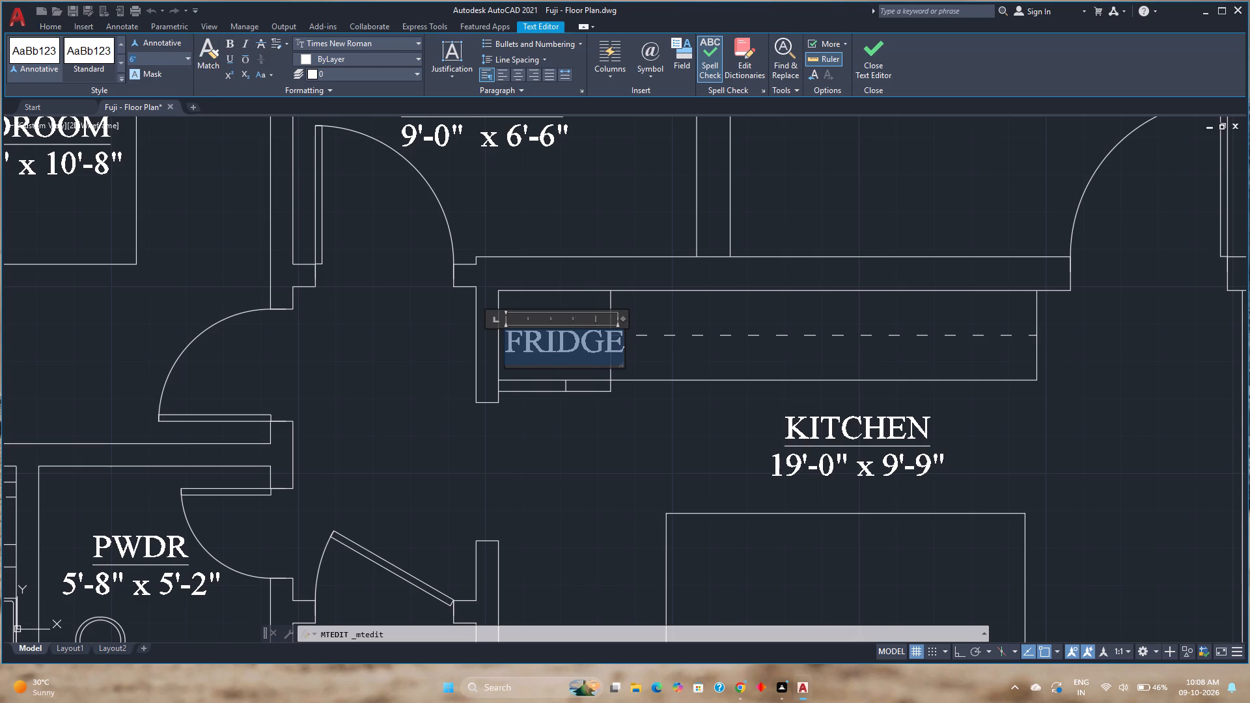
{"action": "type", "text": "4\""}
{"action": "key", "text": "Return"}
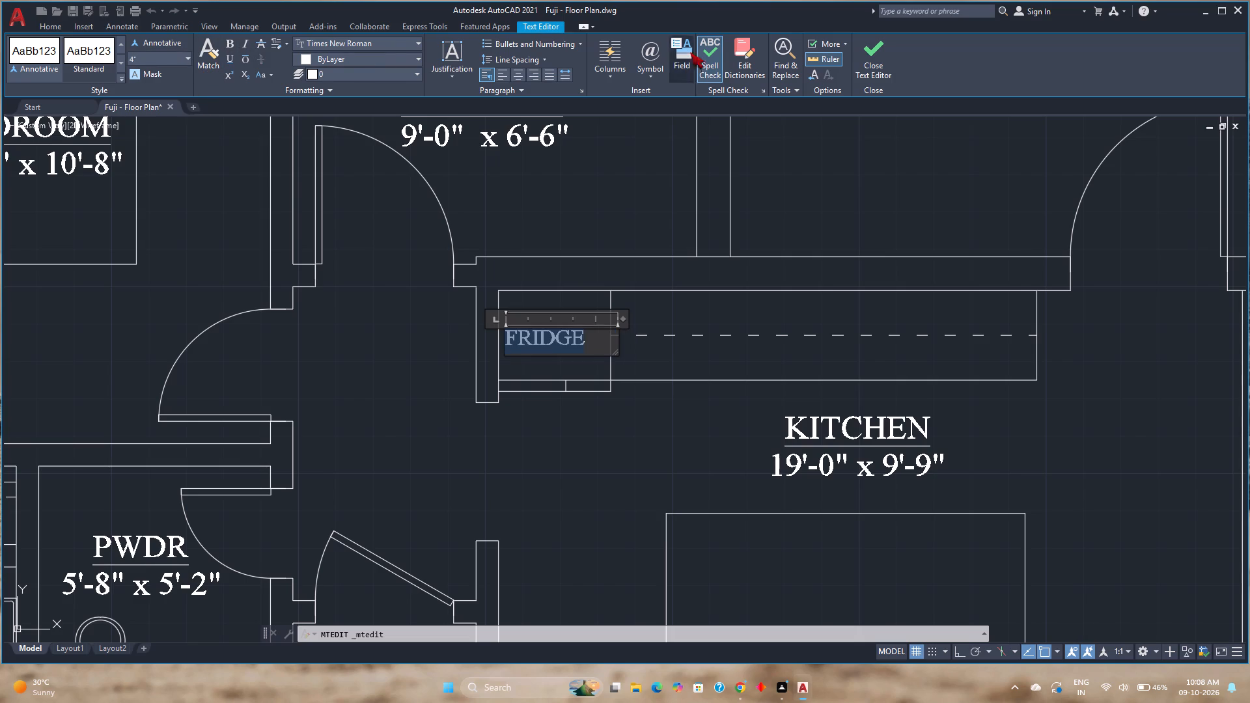
{"action": "left_click", "coordinate": [873, 49]}
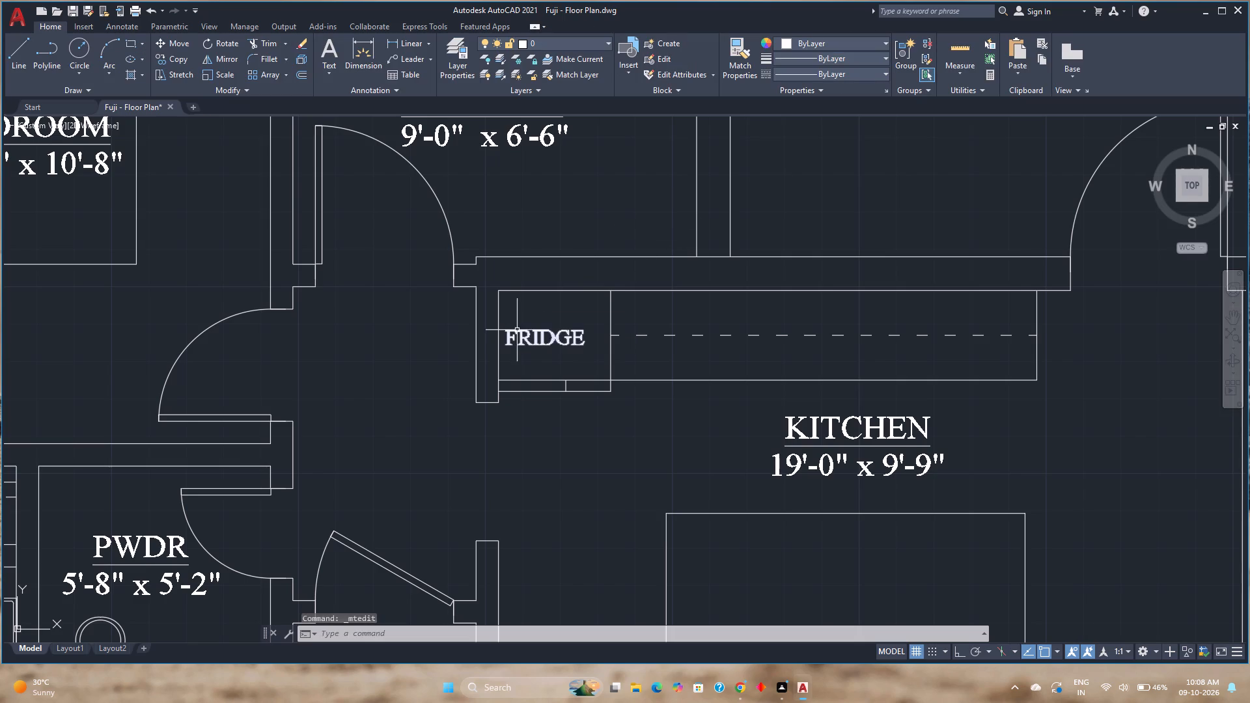
Shift the FRIDGE label about 3.35" east with Ortho on to centre it in its compartment.
{"action": "left_click", "coordinate": [518, 330]}
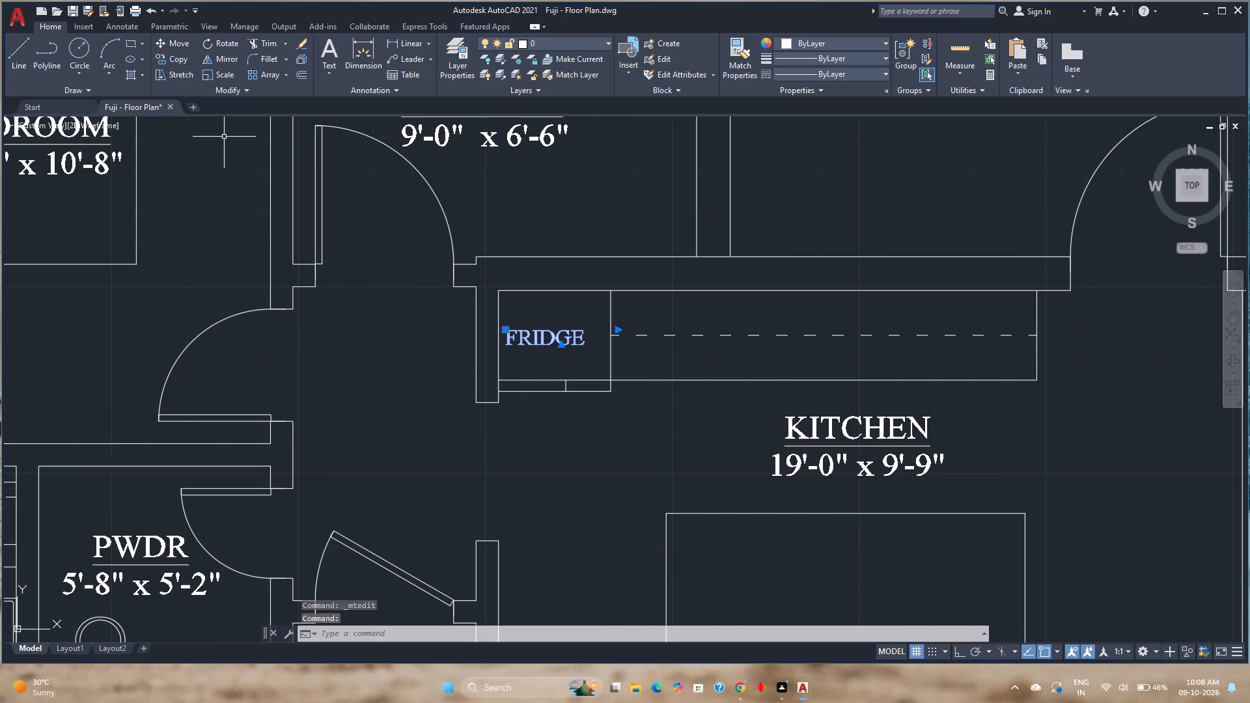
{"action": "scroll", "coordinate": [566, 341], "scroll_direction": "up", "scroll_amount": 1}
{"action": "scroll", "coordinate": [497, 329], "scroll_direction": "up", "scroll_amount": 1}
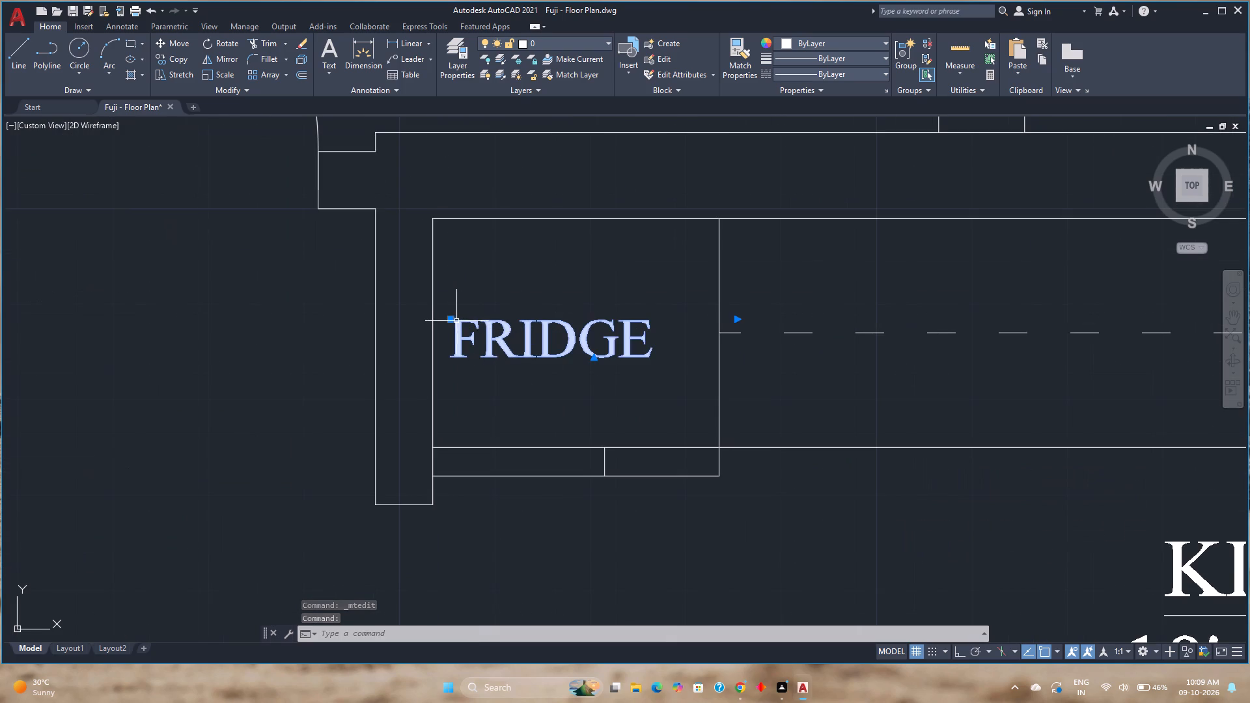
{"action": "left_click", "coordinate": [452, 320]}
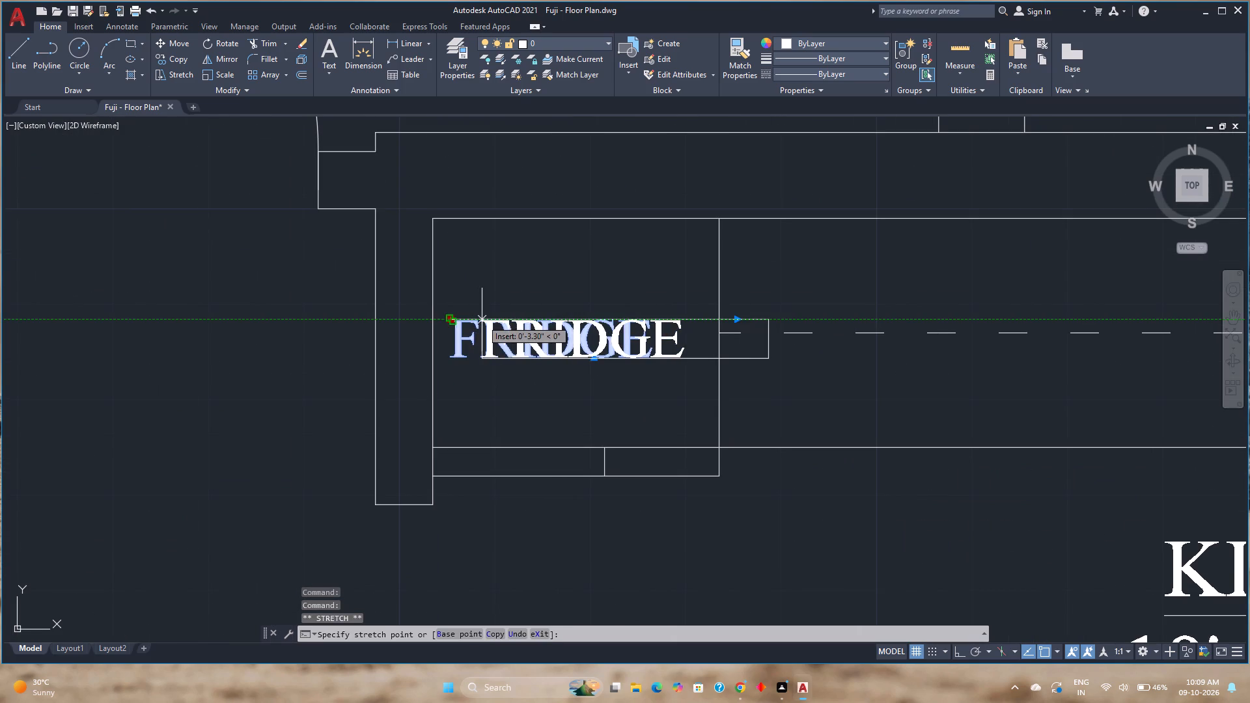
{"action": "scroll", "coordinate": [482, 320], "scroll_direction": "up", "scroll_amount": 4}
{"action": "key", "text": "F8"}
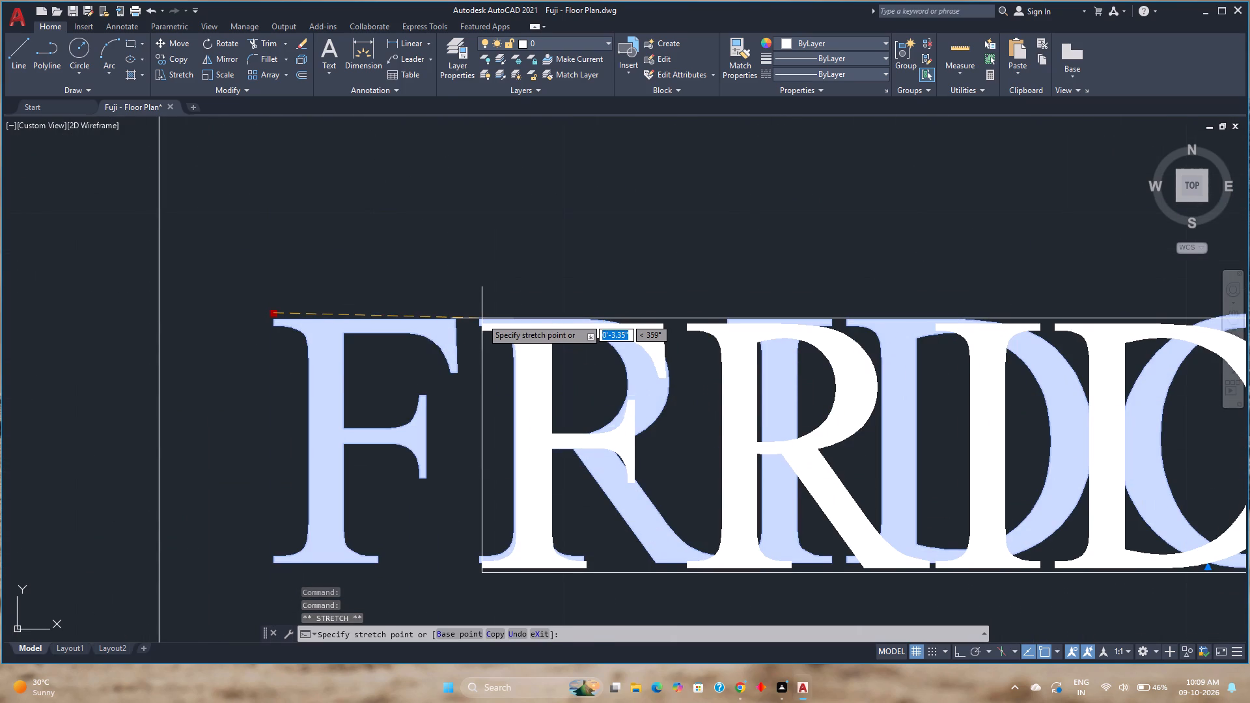
{"action": "left_click", "coordinate": [484, 315]}
{"action": "scroll", "coordinate": [484, 315], "scroll_direction": "down", "scroll_amount": 3}
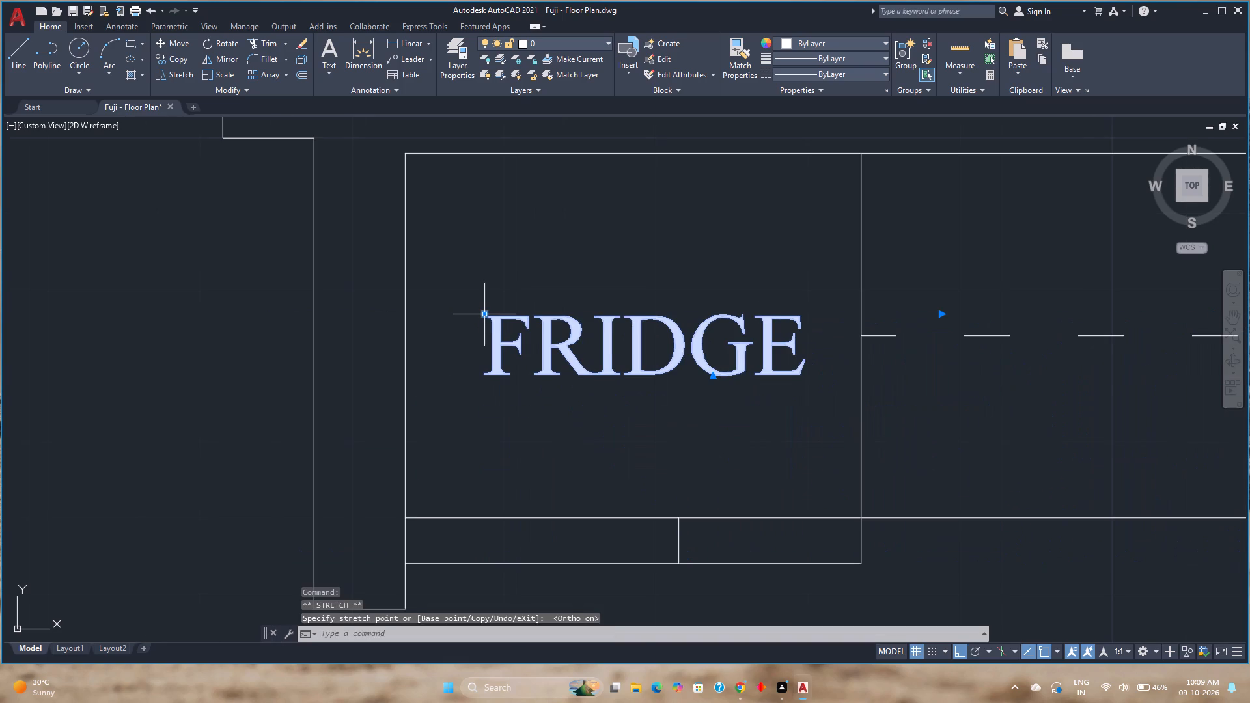
{"action": "key", "text": "Escape"}
{"action": "scroll", "coordinate": [564, 327], "scroll_direction": "down", "scroll_amount": 5}
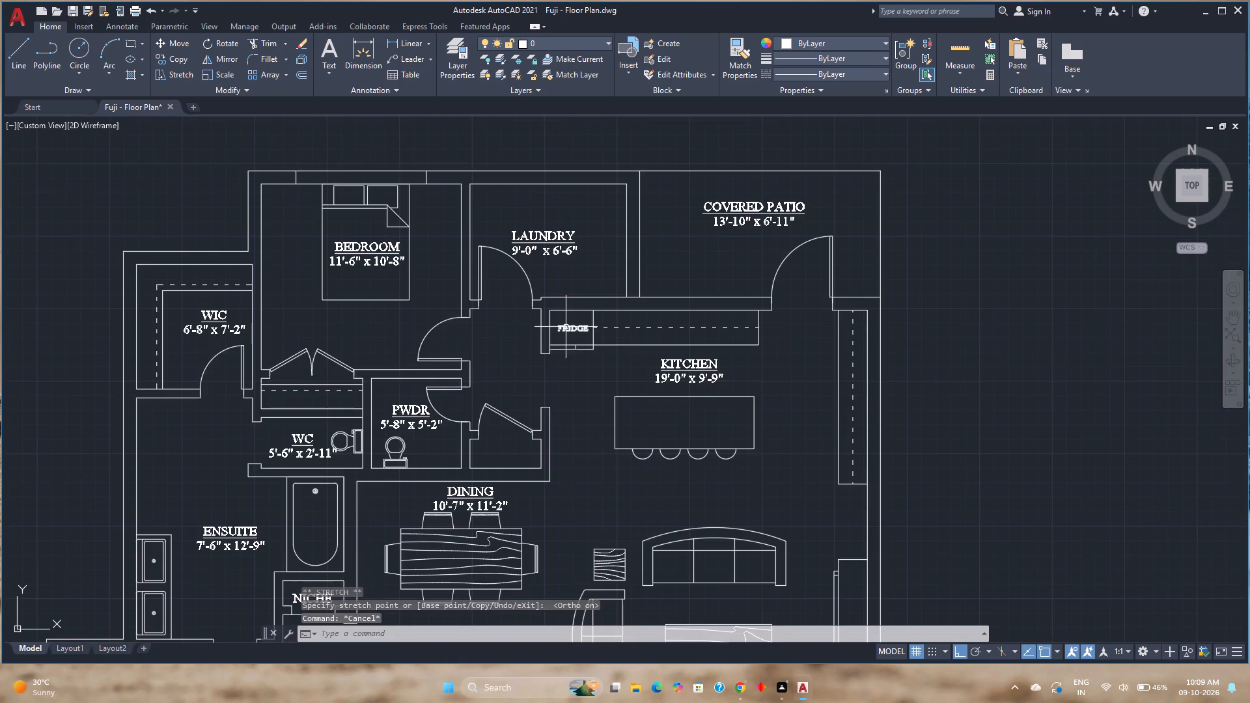
Save the drawing with the new FRIDGE label.
{"action": "key", "text": "ctrl+s"}
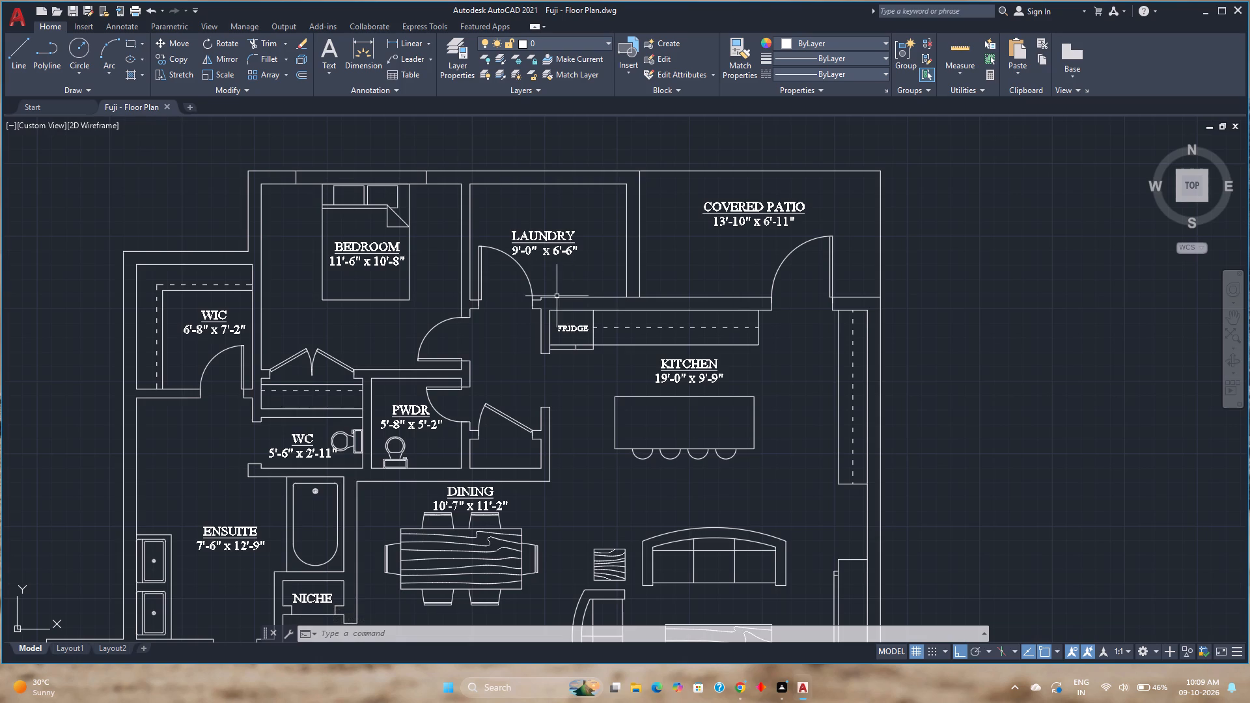
Start an area measurement at the COVERED PATIO's northeast outer corner and trace south to the COVERED BALCONY's southeast corner.
{"action": "scroll", "coordinate": [557, 296], "scroll_direction": "down", "scroll_amount": 1}
{"action": "middle_click_drag", "start_coordinate": [637, 449], "coordinate": [674, 333]}
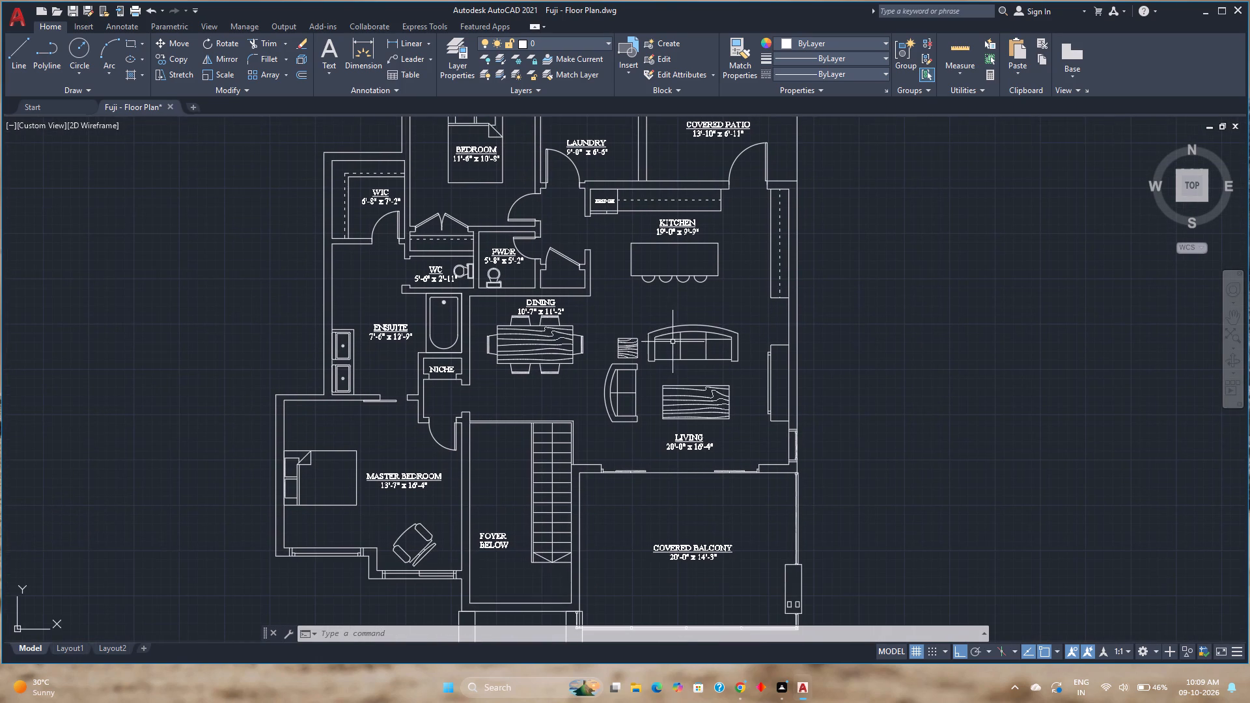
{"action": "middle_click_drag", "start_coordinate": [651, 452], "coordinate": [589, 374]}
{"action": "scroll", "coordinate": [589, 374], "scroll_direction": "down", "scroll_amount": 1}
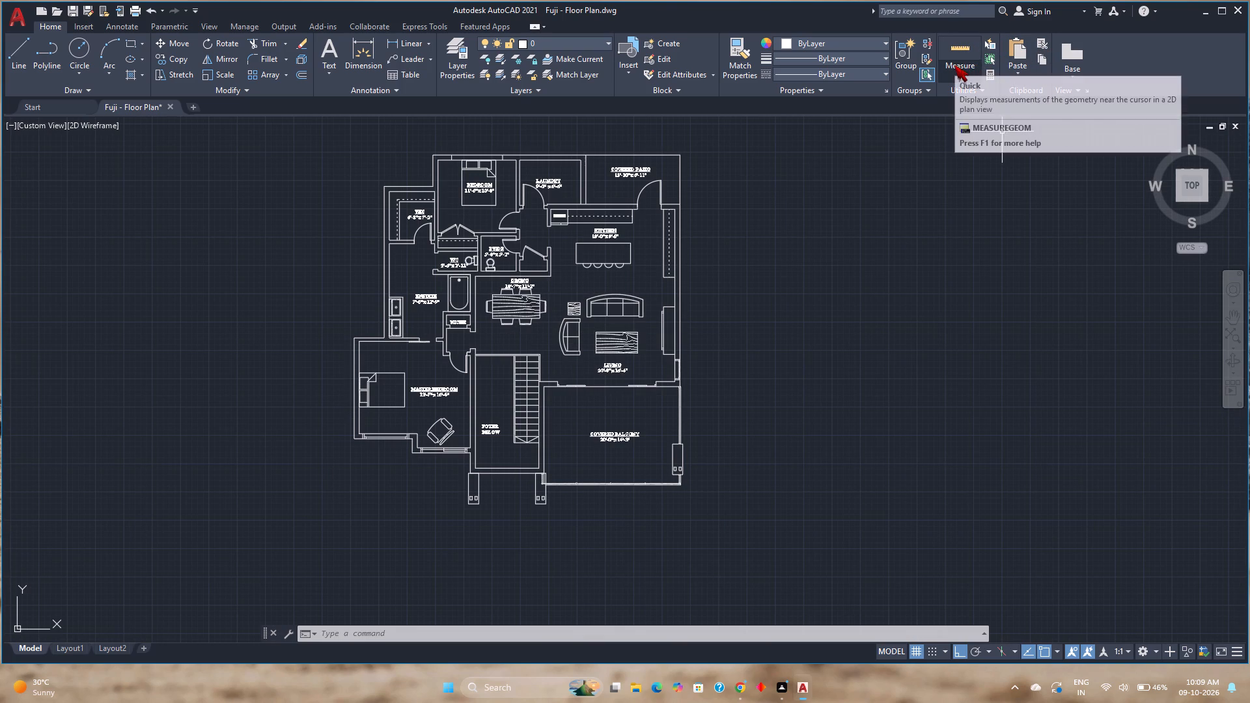
{"action": "left_click", "coordinate": [988, 57]}
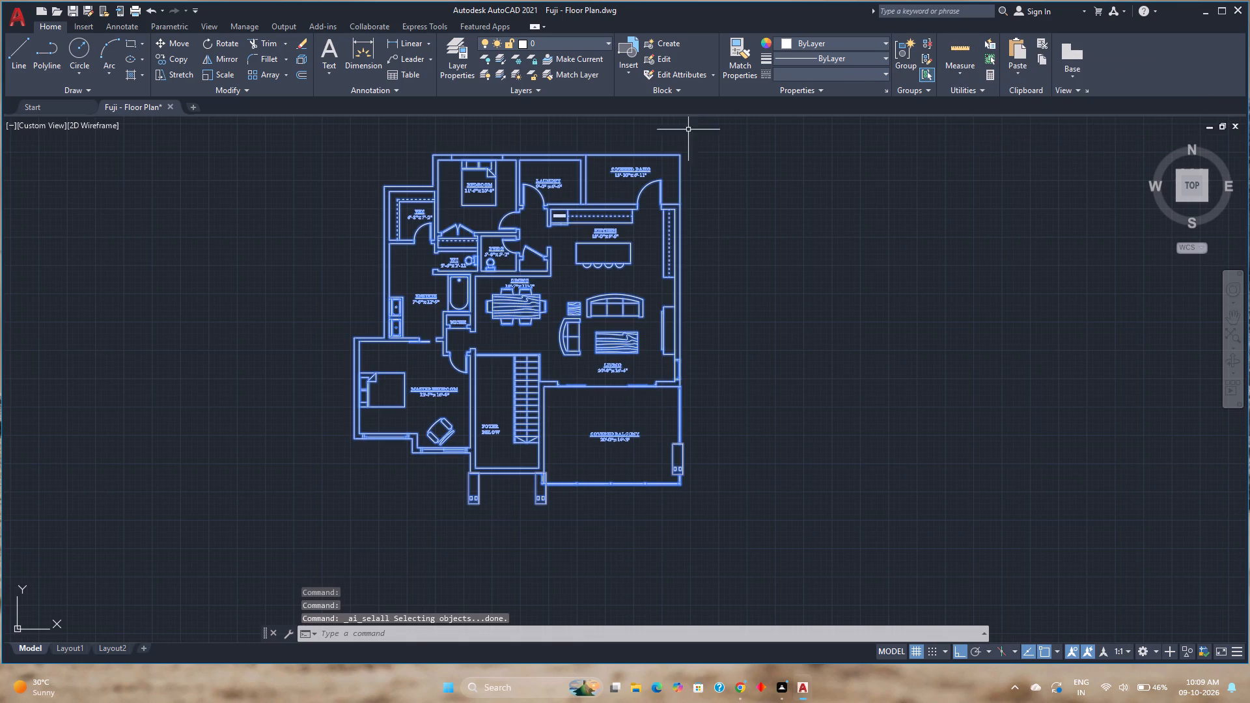
{"action": "left_click", "coordinate": [963, 77]}
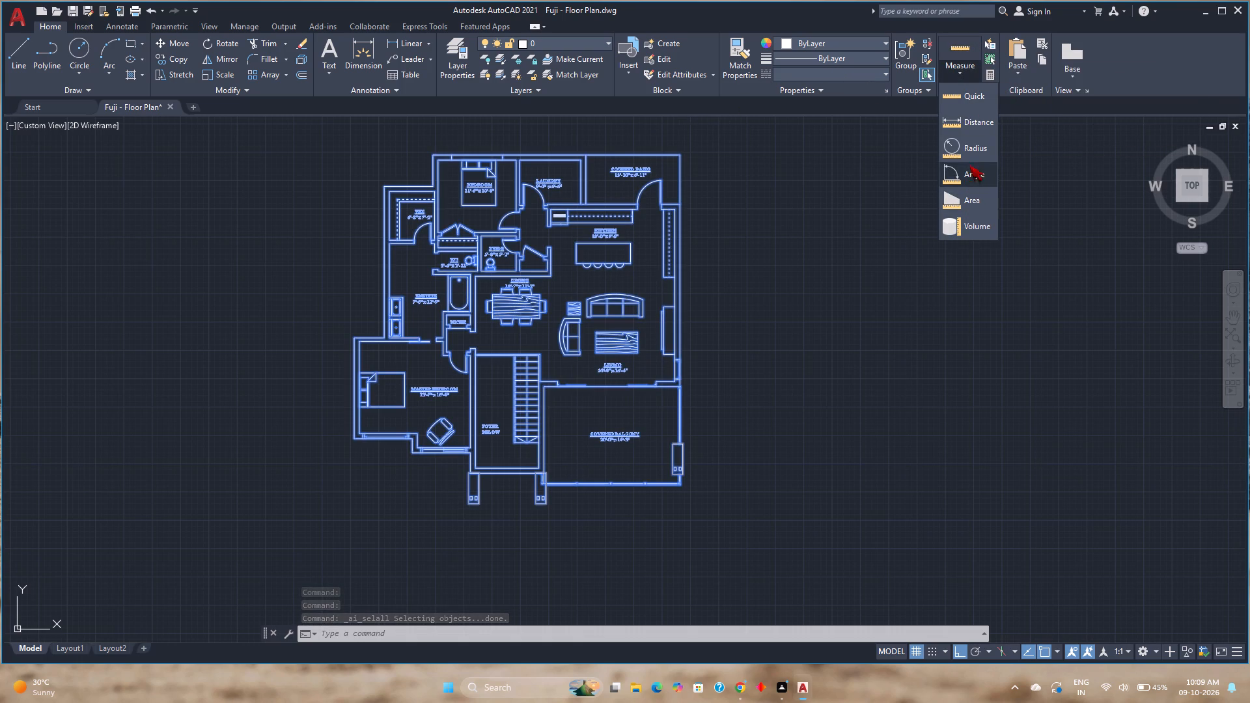
{"action": "left_click", "coordinate": [975, 196]}
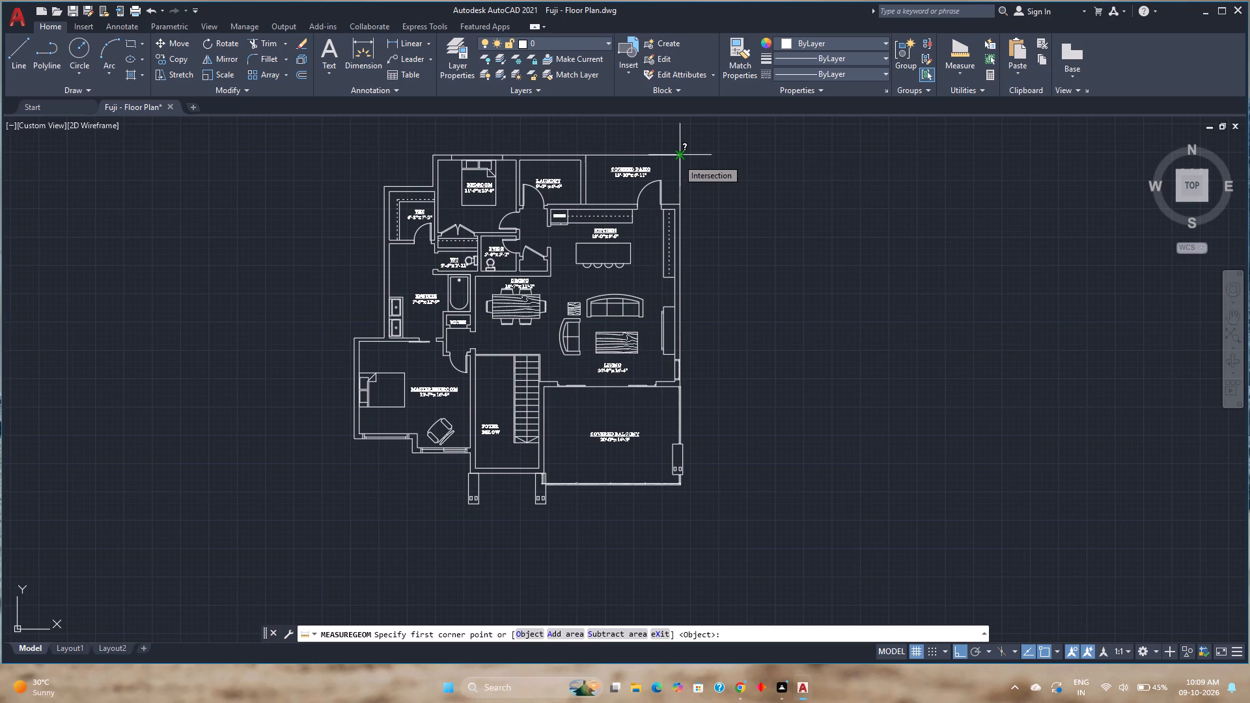
{"action": "left_click", "coordinate": [678, 159]}
{"action": "scroll", "coordinate": [665, 506], "scroll_direction": "up", "scroll_amount": 4}
{"action": "scroll", "coordinate": [715, 427], "scroll_direction": "up", "scroll_amount": 3}
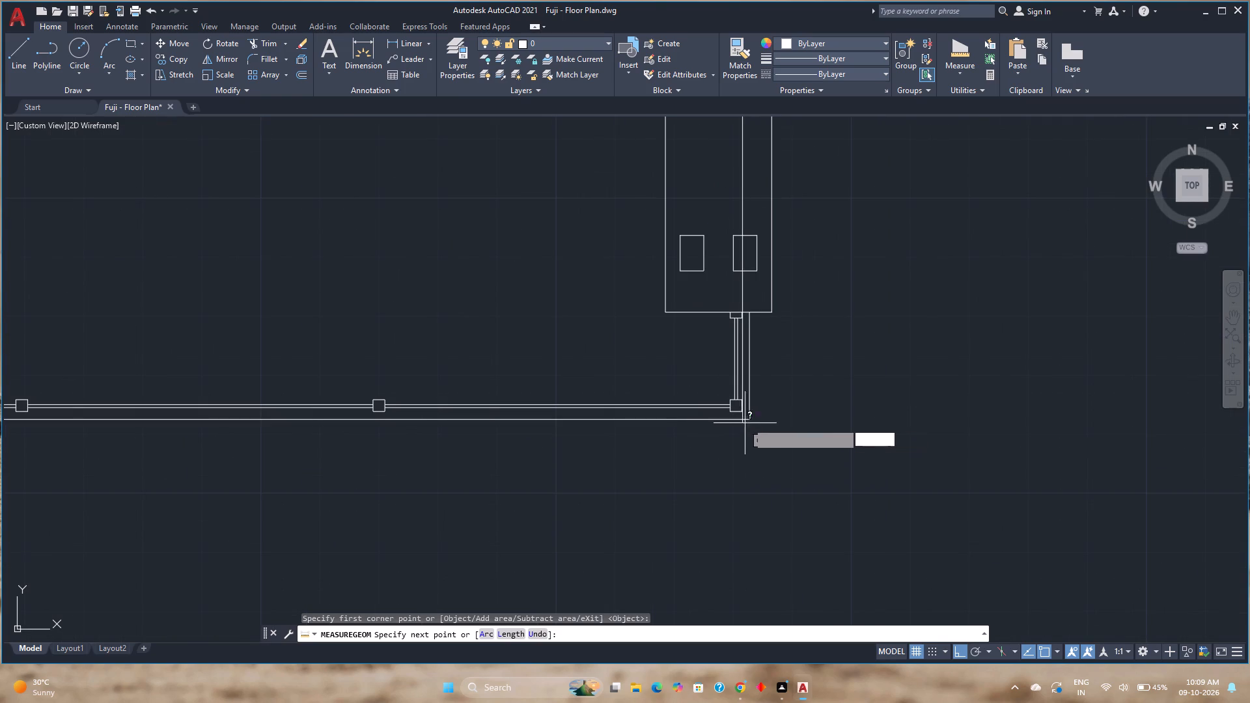
{"action": "left_click", "coordinate": [753, 421]}
Continue the area boundary west along the COVERED BALCONY's south edge, and north to the foyer's south wall line.
{"action": "scroll", "coordinate": [553, 432], "scroll_direction": "down", "scroll_amount": 4}
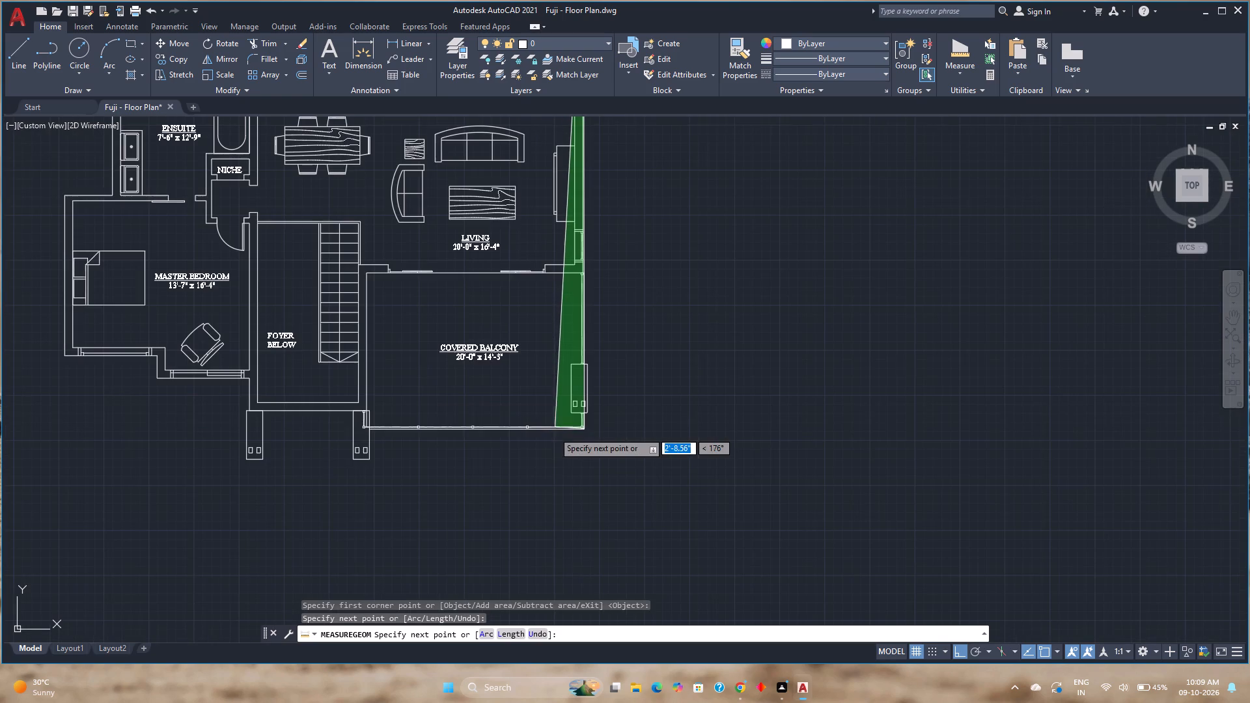
{"action": "scroll", "coordinate": [369, 428], "scroll_direction": "up", "scroll_amount": 7}
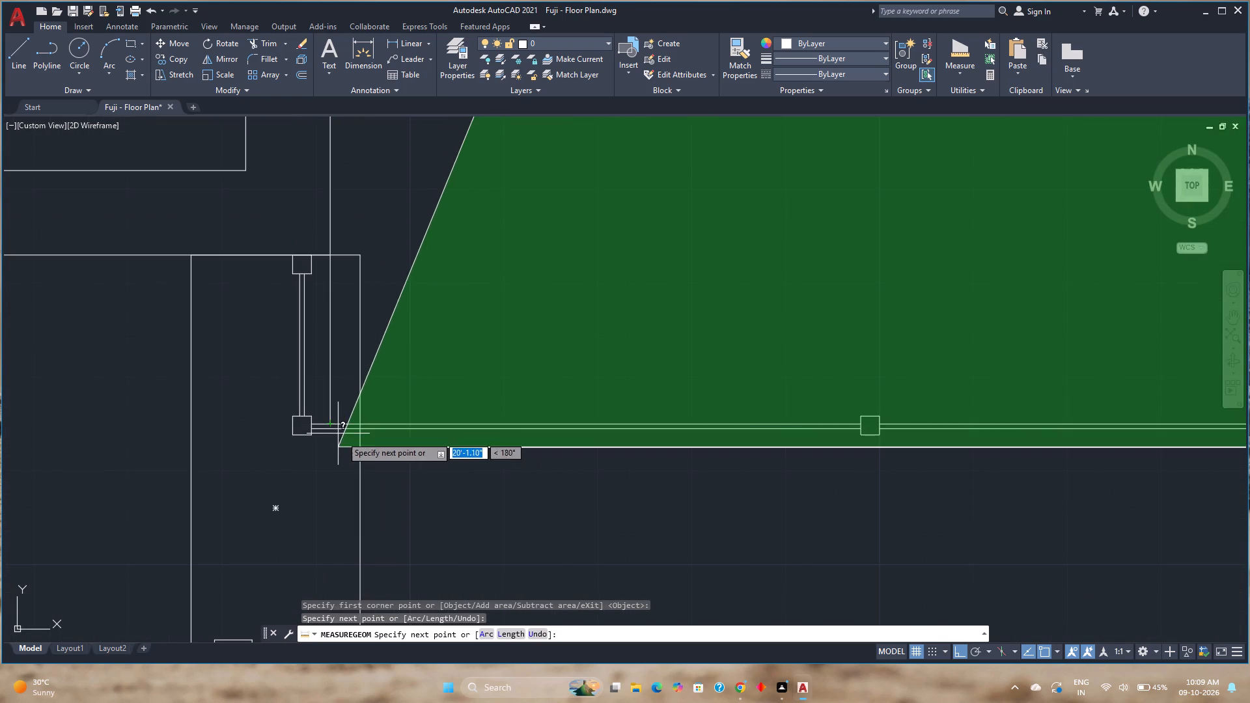
{"action": "left_click", "coordinate": [359, 443]}
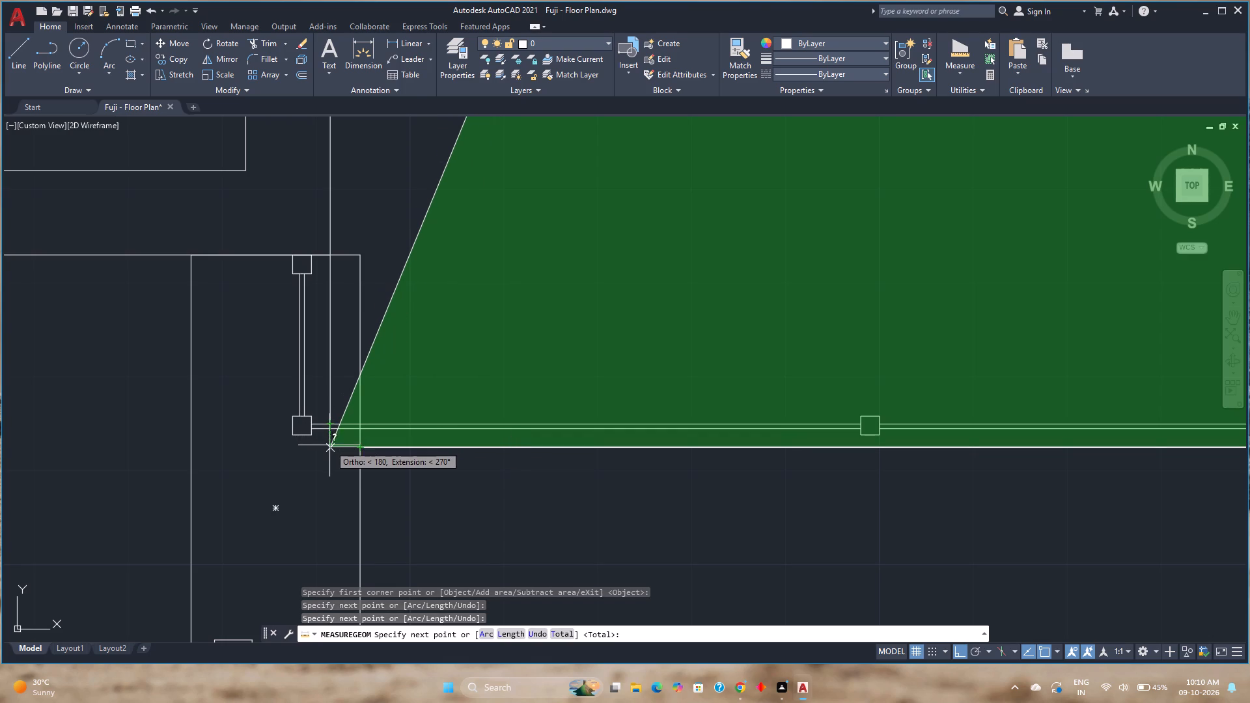
{"action": "left_click", "coordinate": [329, 445]}
{"action": "scroll", "coordinate": [340, 310], "scroll_direction": "down", "scroll_amount": 3}
{"action": "scroll", "coordinate": [341, 288], "scroll_direction": "up", "scroll_amount": 4}
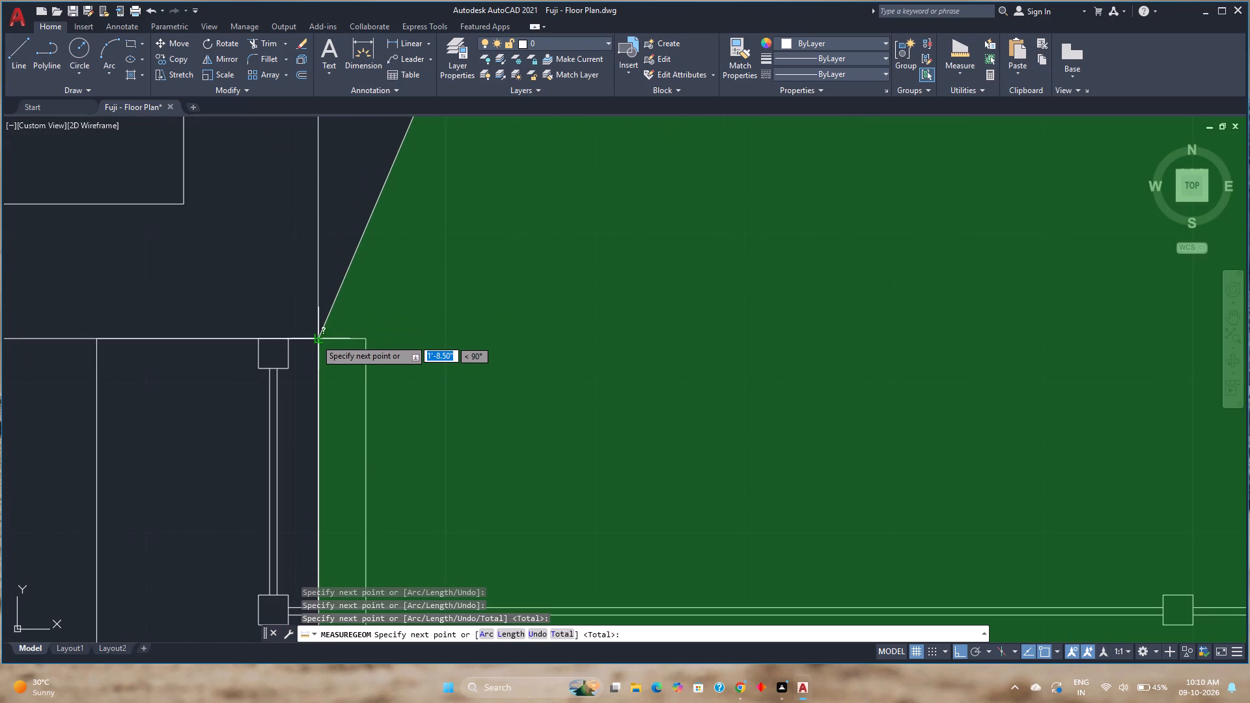
{"action": "left_click", "coordinate": [316, 339]}
Trace the area boundary along the foyer's south wall and the stepped MASTER BEDROOM walls to its southwest outer corner.
{"action": "scroll", "coordinate": [250, 346], "scroll_direction": "down", "scroll_amount": 7}
{"action": "middle_click_drag", "start_coordinate": [250, 346], "coordinate": [729, 428]}
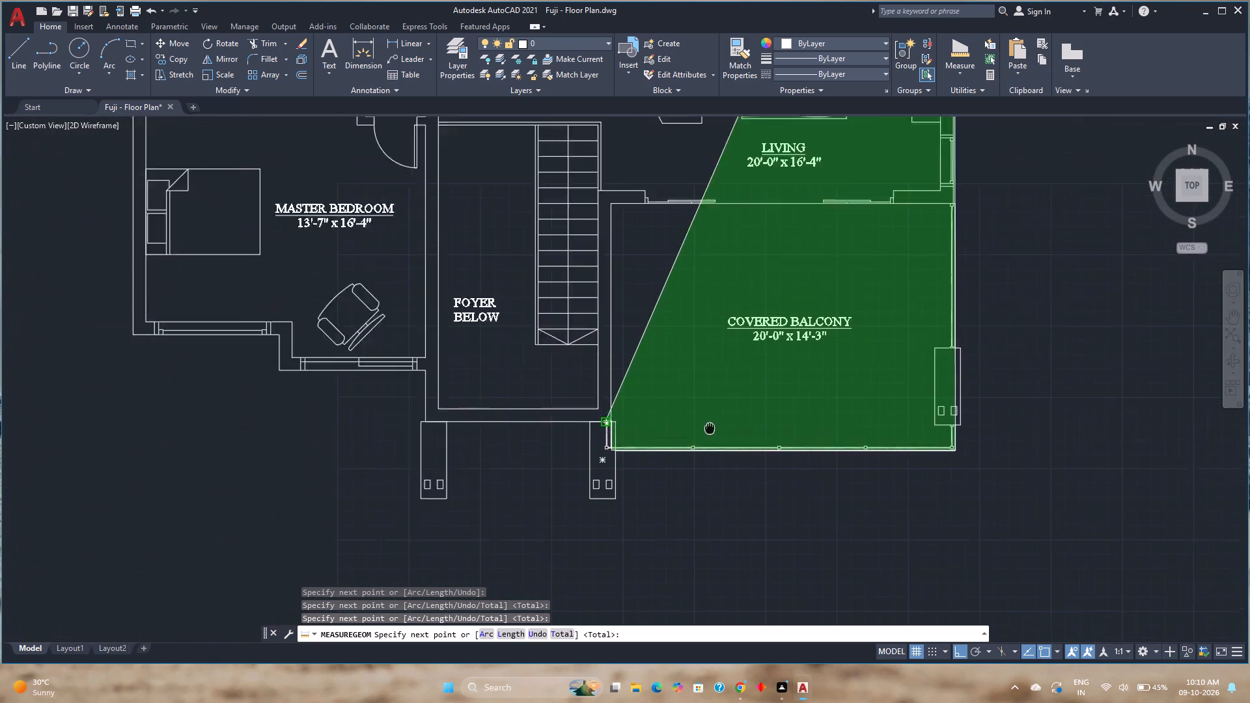
{"action": "middle_click_drag", "start_coordinate": [729, 428], "coordinate": [799, 428]}
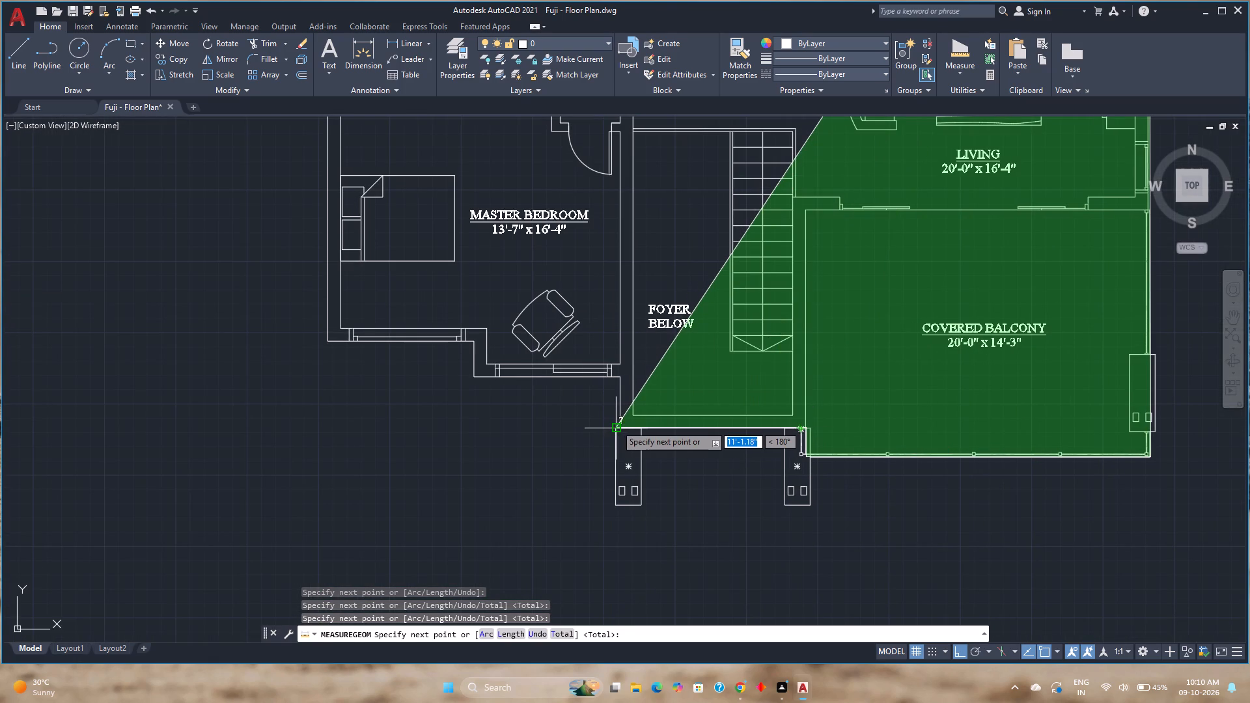
{"action": "left_click", "coordinate": [616, 425]}
{"action": "left_click", "coordinate": [617, 380]}
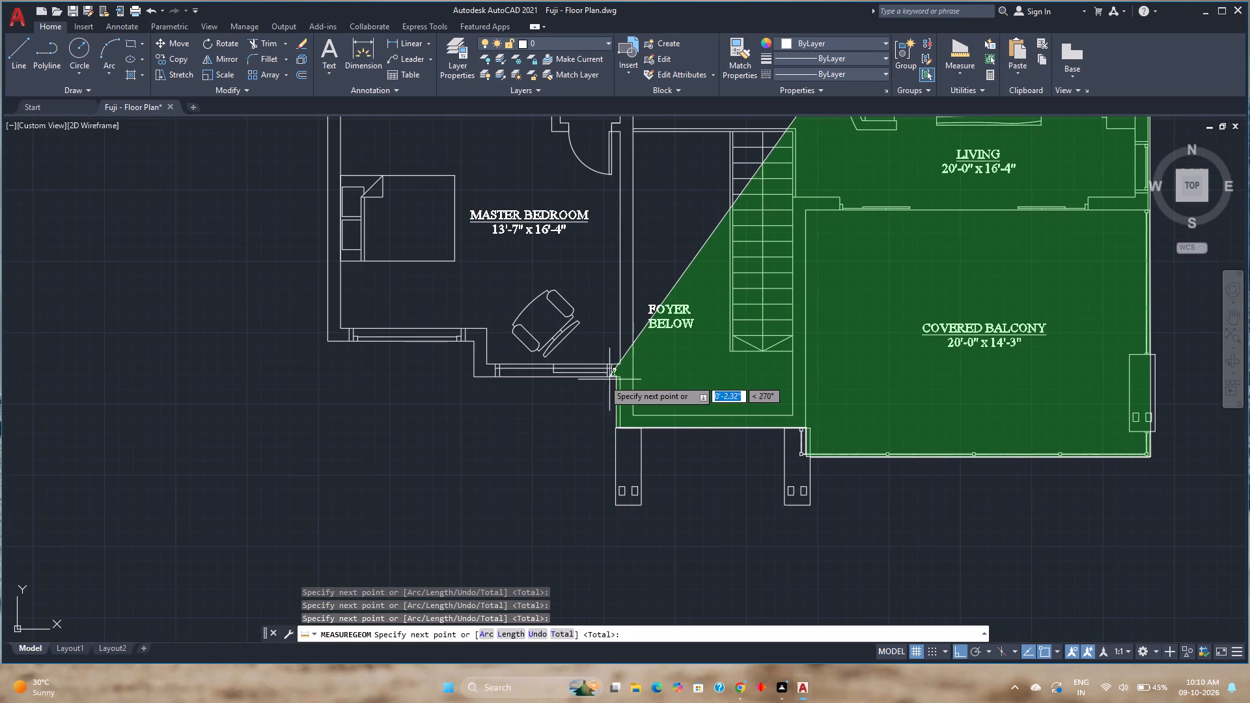
{"action": "left_click", "coordinate": [479, 378]}
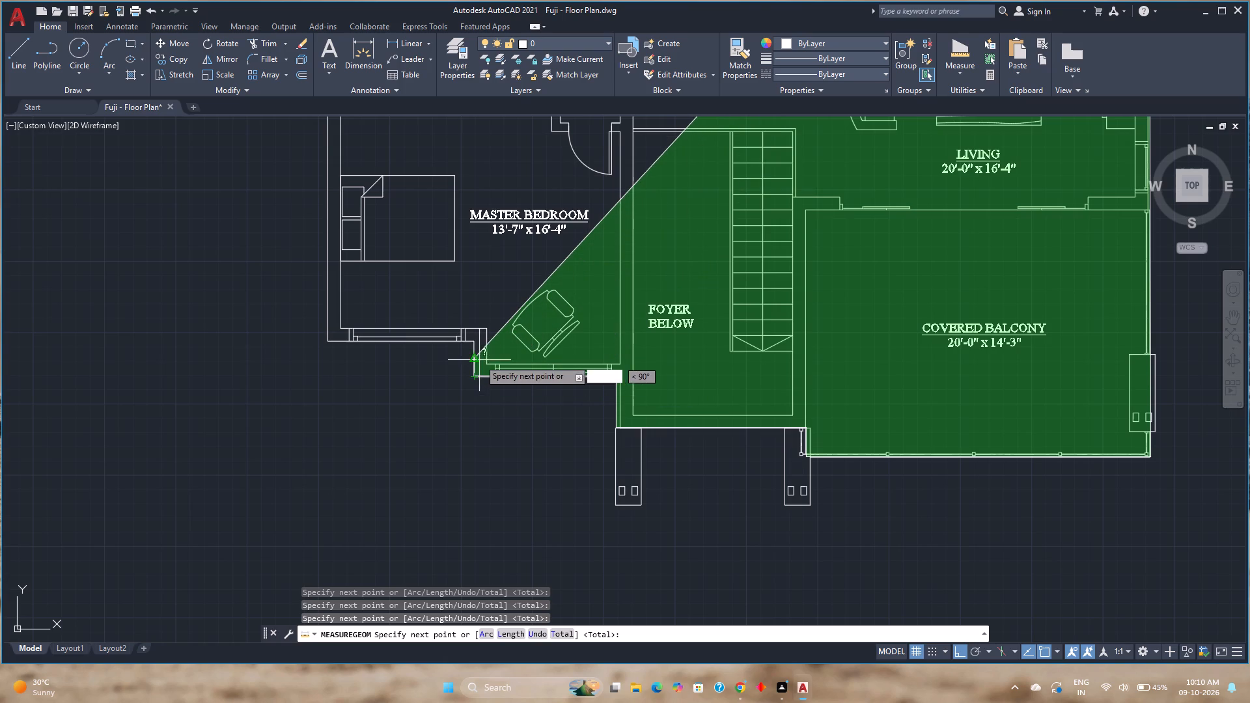
{"action": "left_click", "coordinate": [473, 343]}
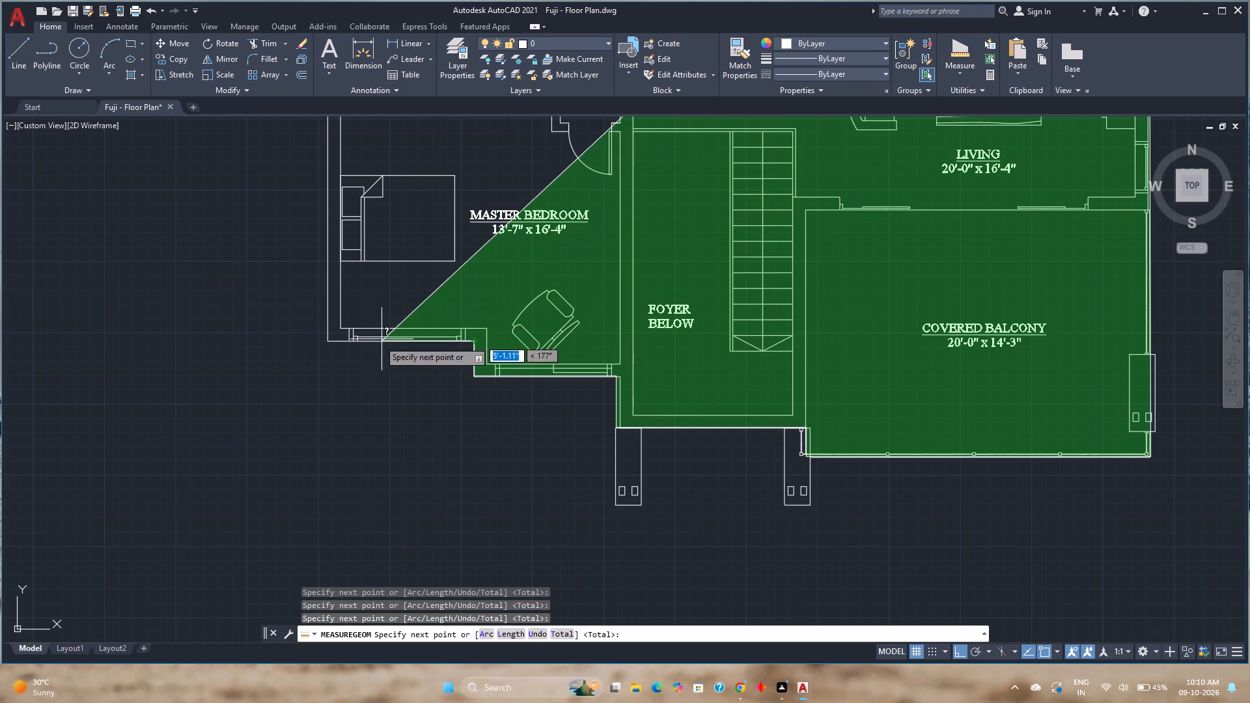
{"action": "left_click", "coordinate": [329, 340]}
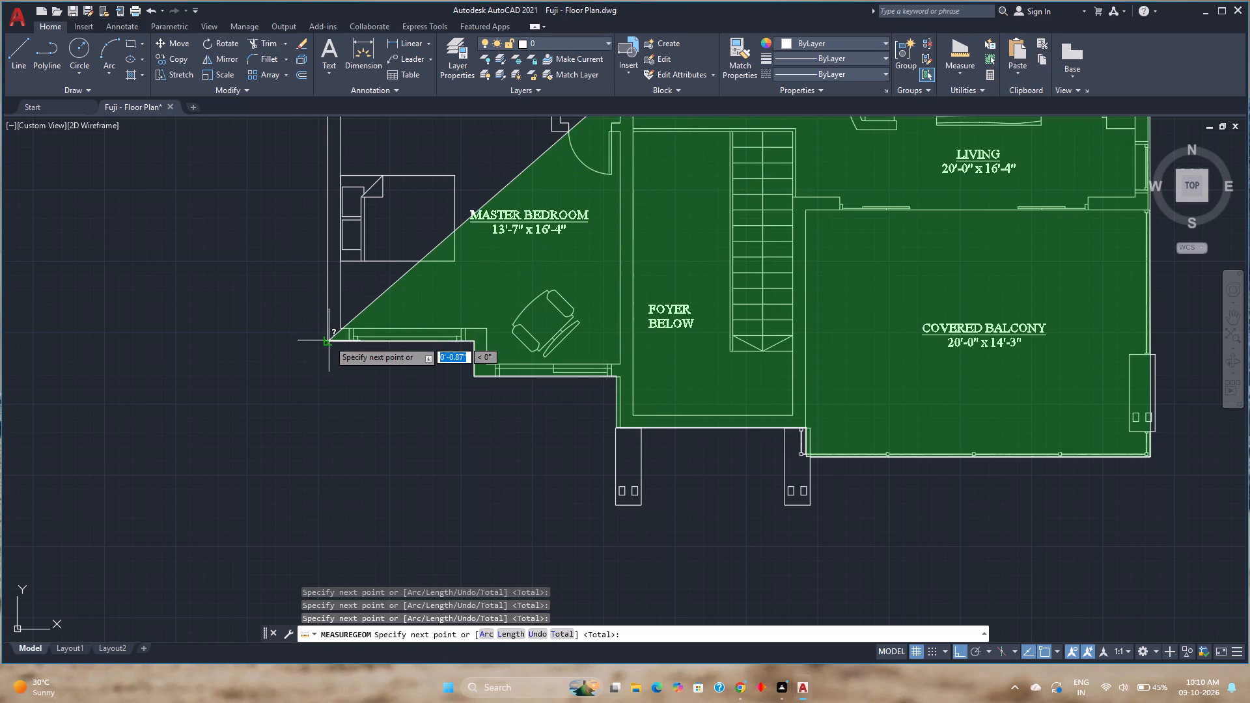
Trace the area boundary north along the MASTER BEDROOM's west wall, east to the ENSUITE wall, and north to the WIC's northwest outer corner.
{"action": "scroll", "coordinate": [336, 337], "scroll_direction": "down", "scroll_amount": 4}
{"action": "middle_click_drag", "start_coordinate": [336, 337], "coordinate": [333, 439]}
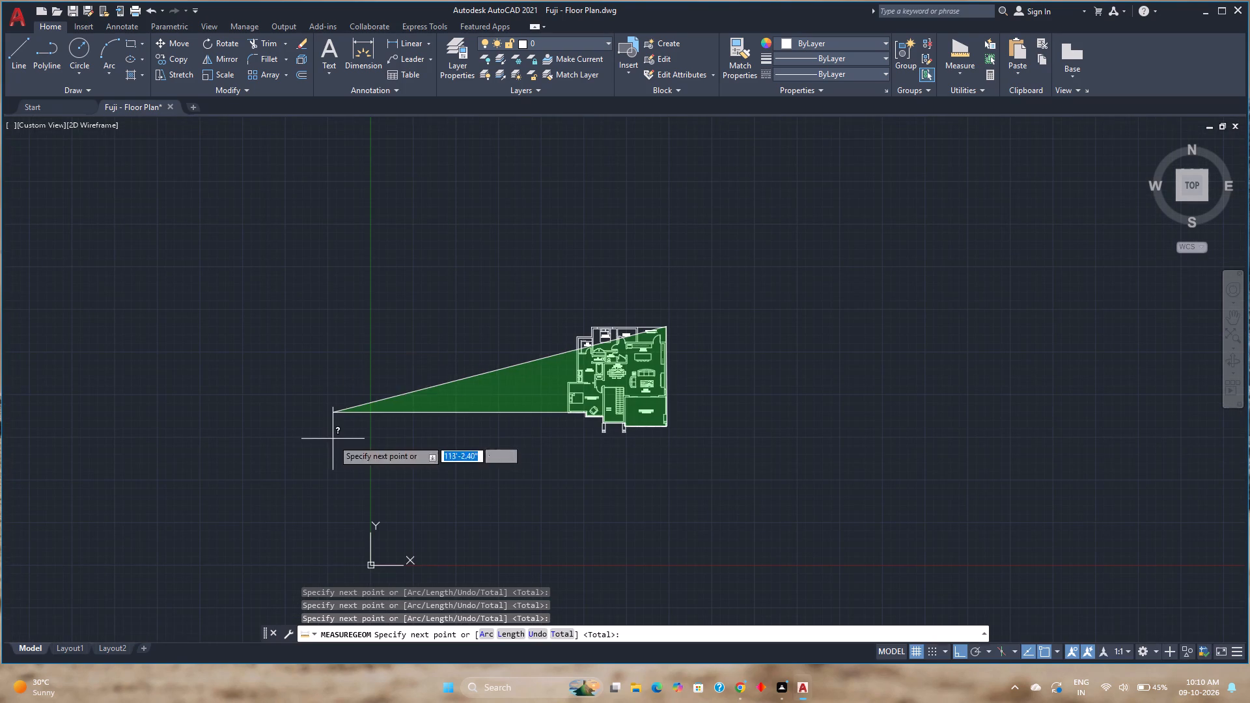
{"action": "scroll", "coordinate": [556, 393], "scroll_direction": "up", "scroll_amount": 3}
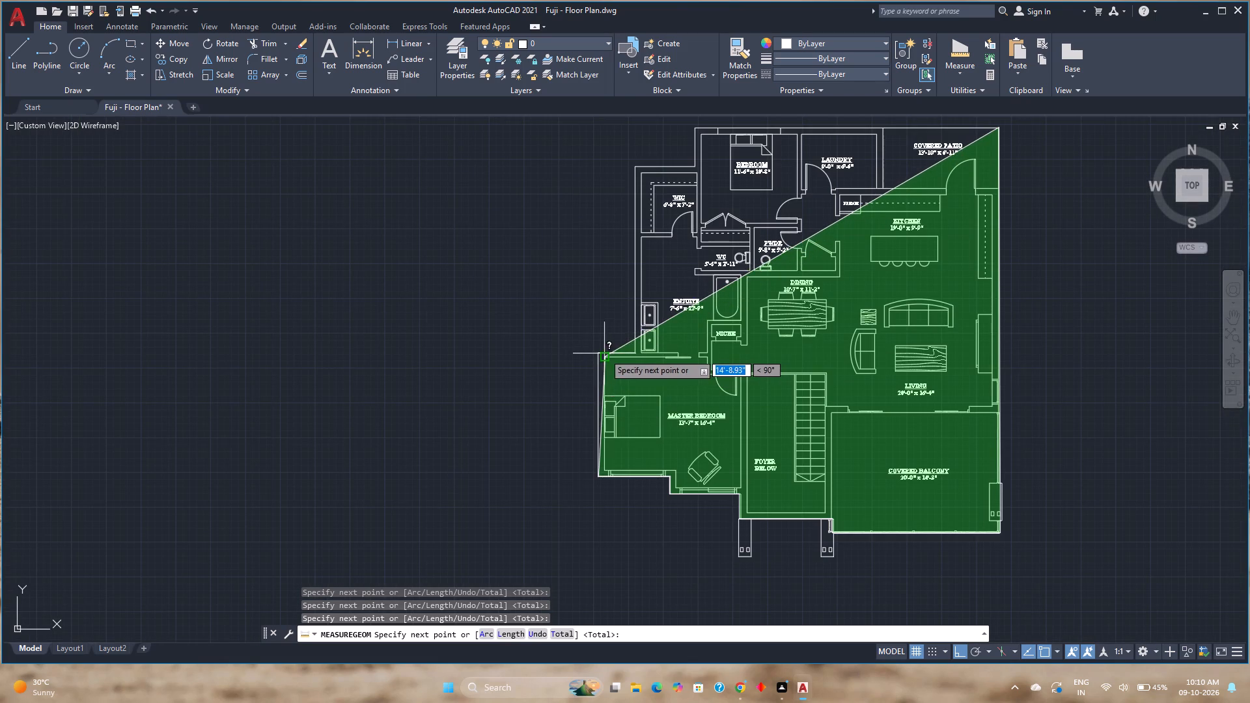
{"action": "left_click", "coordinate": [597, 354]}
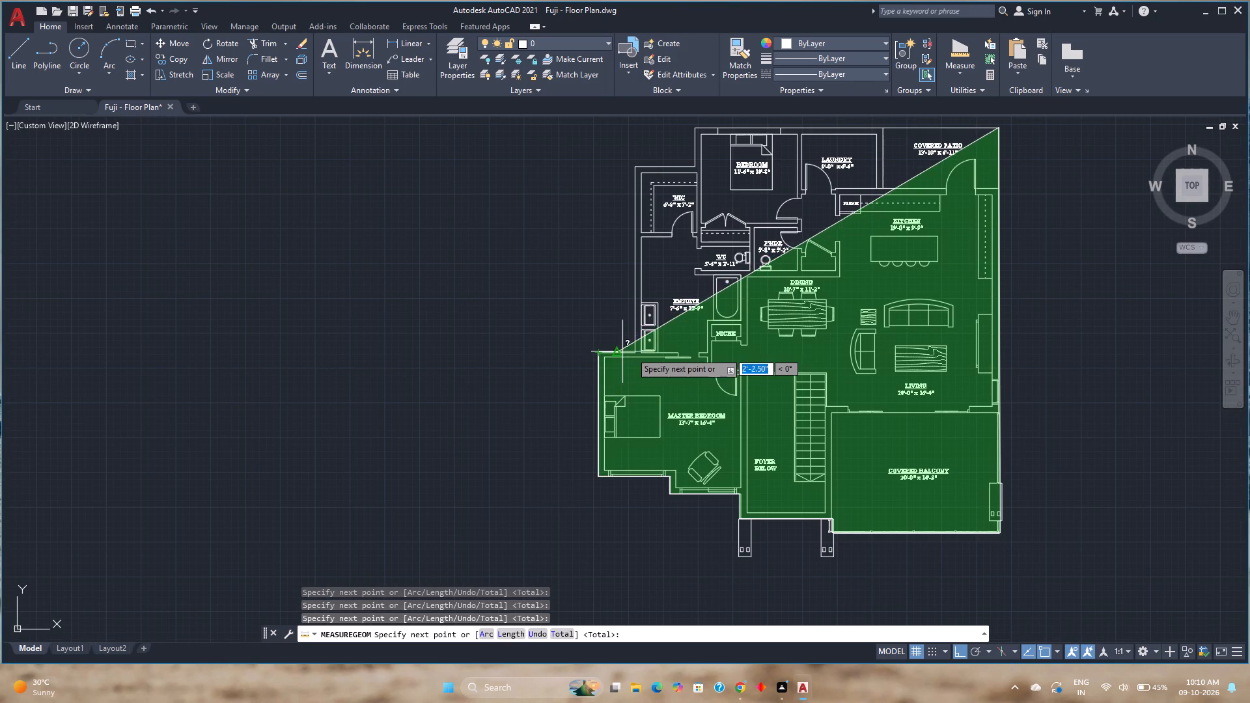
{"action": "left_click", "coordinate": [638, 353]}
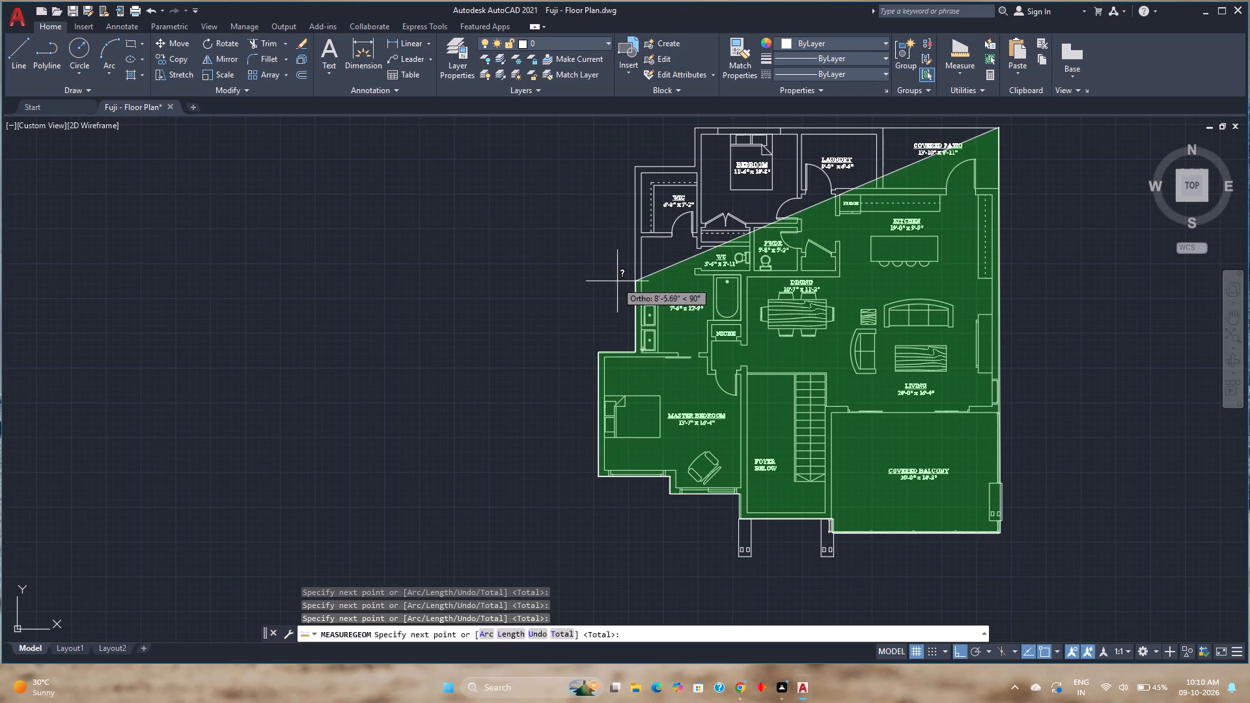
{"action": "middle_click_drag", "start_coordinate": [637, 254], "coordinate": [565, 422]}
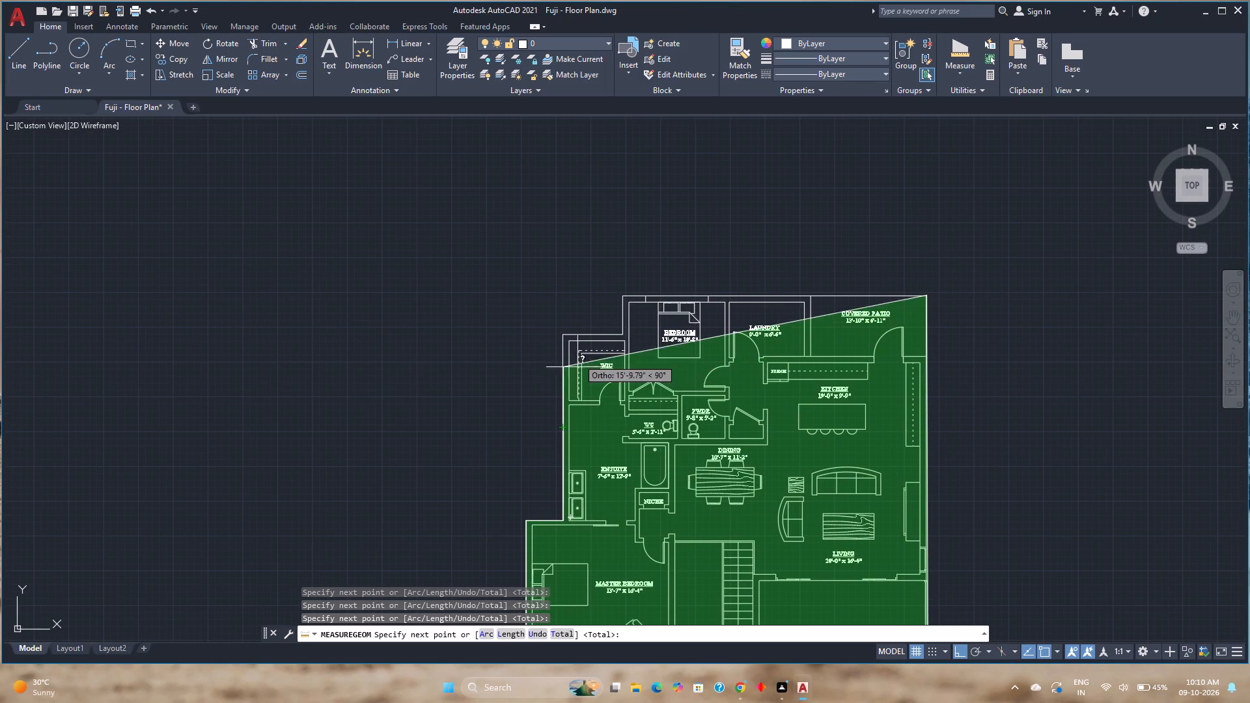
{"action": "left_click", "coordinate": [564, 335]}
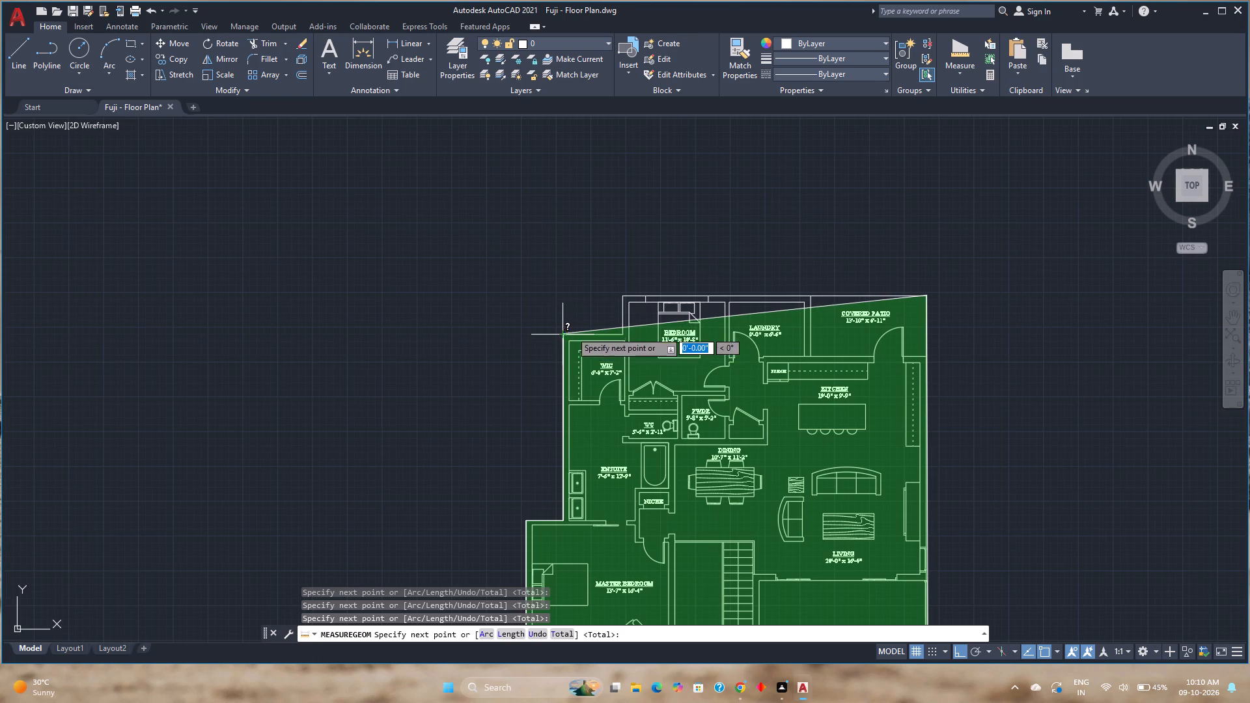
Trace the boundary around the BEDROOM's northwest corner and east to the COVERED PATIO's starting corner, and total the enclosed area.
{"action": "left_click", "coordinate": [621, 334]}
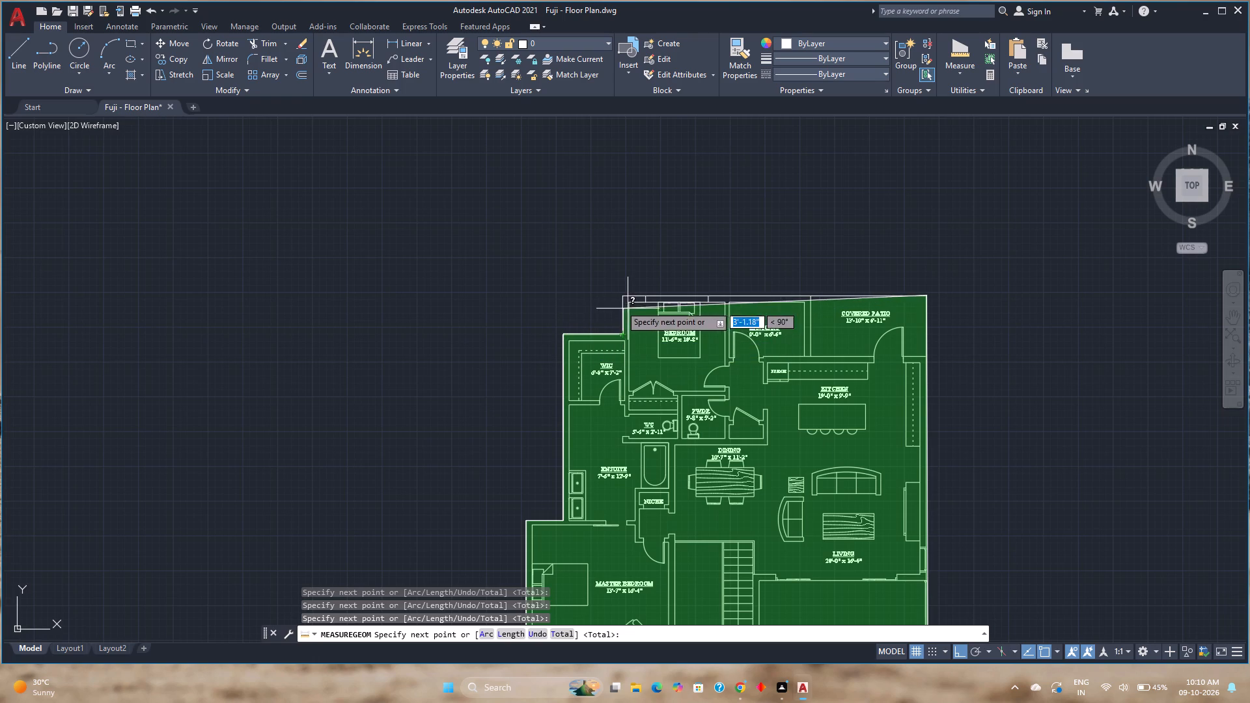
{"action": "left_click", "coordinate": [622, 298]}
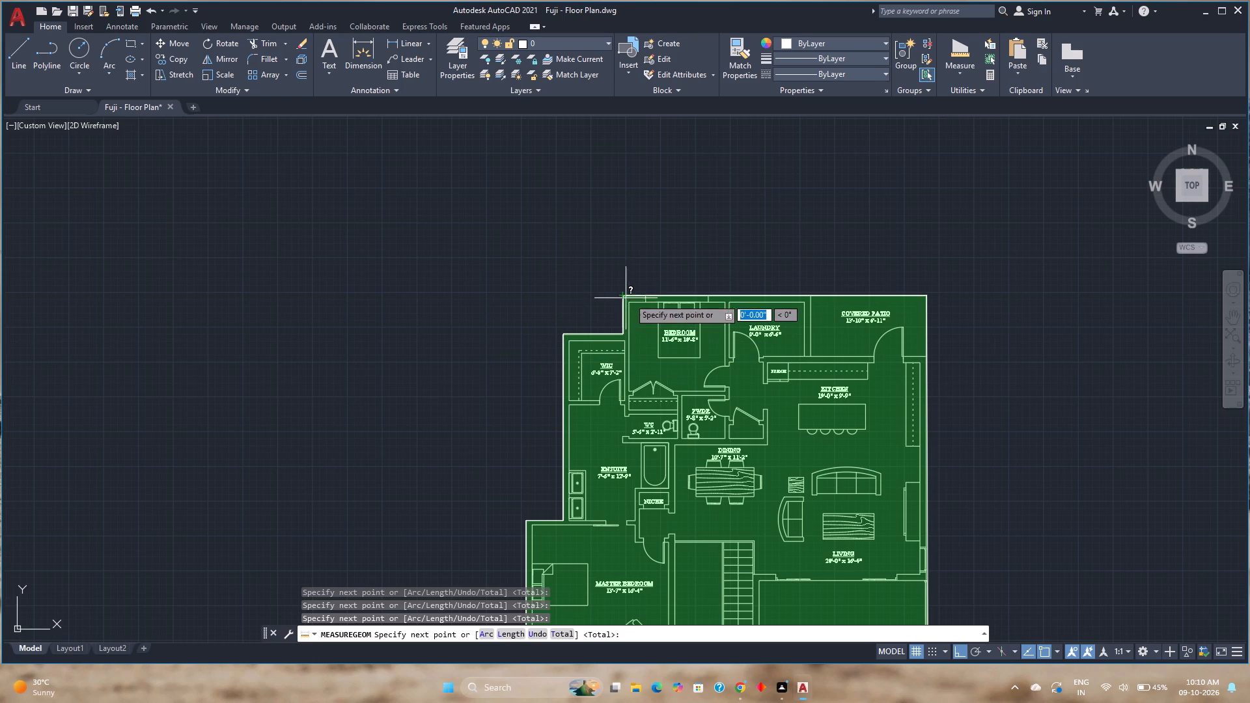
{"action": "left_click", "coordinate": [928, 293]}
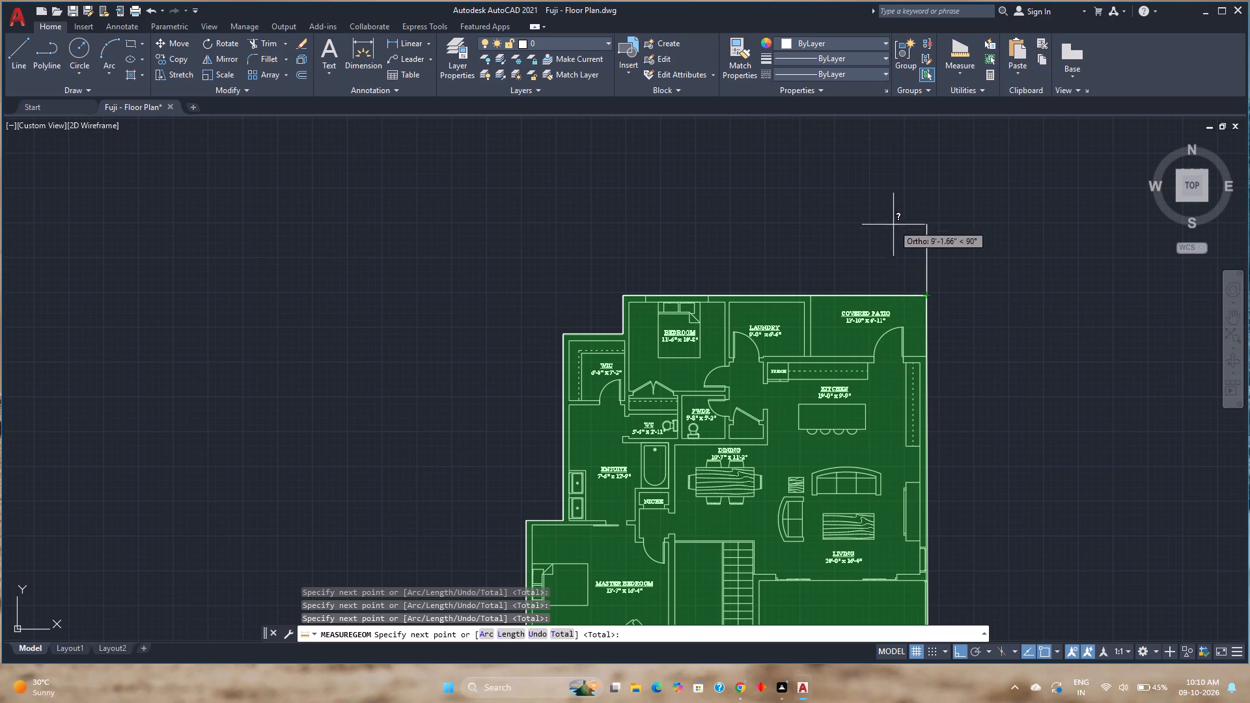
{"action": "scroll", "coordinate": [913, 222], "scroll_direction": "down", "scroll_amount": 2}
{"action": "middle_click_drag", "start_coordinate": [913, 222], "coordinate": [597, 242]}
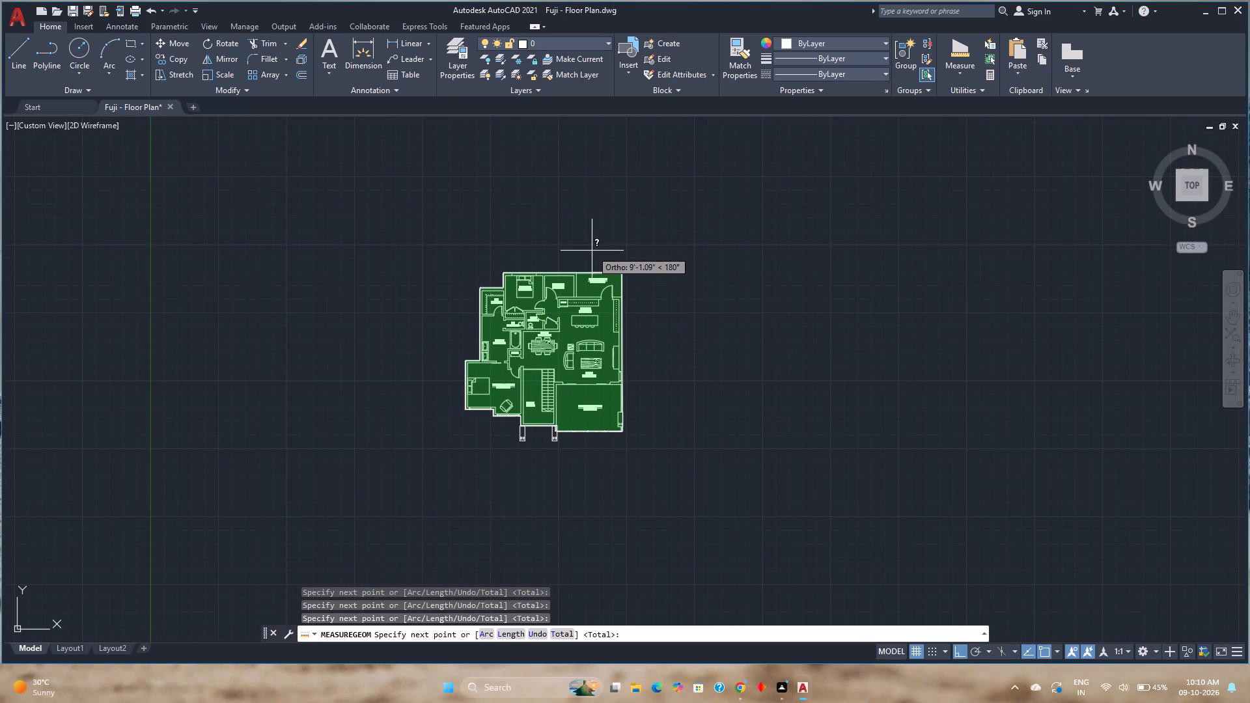
{"action": "key", "text": "space"}
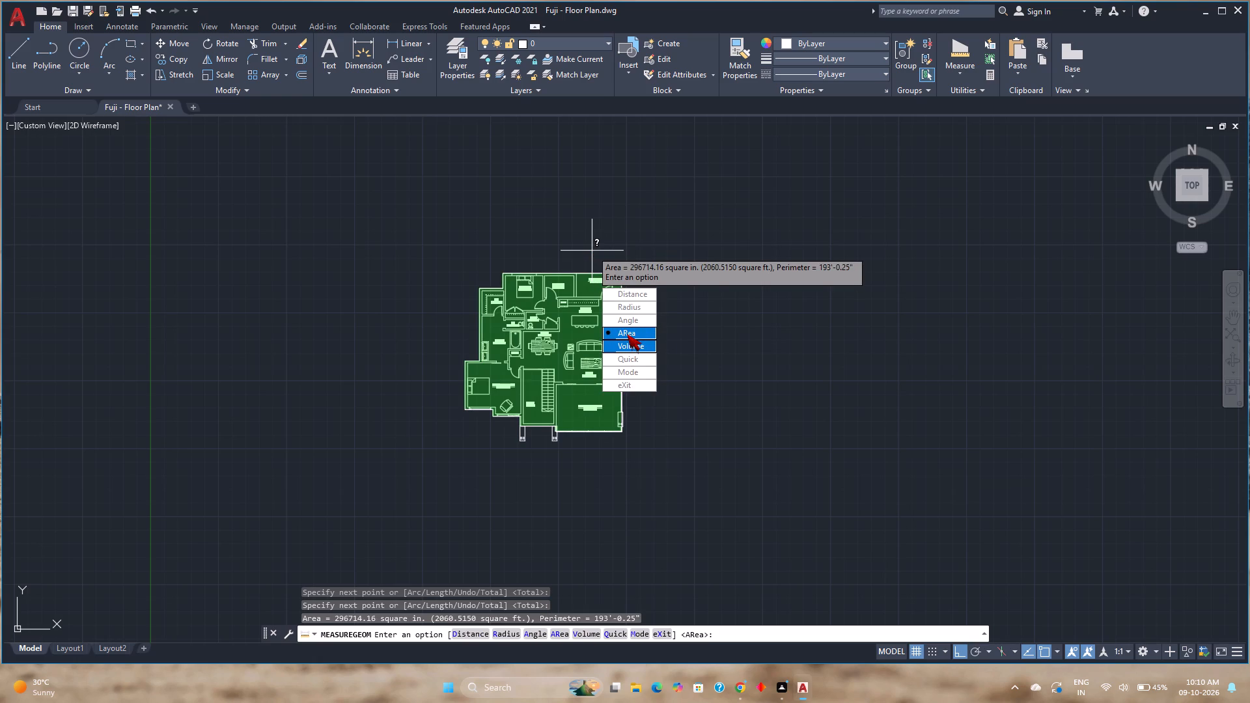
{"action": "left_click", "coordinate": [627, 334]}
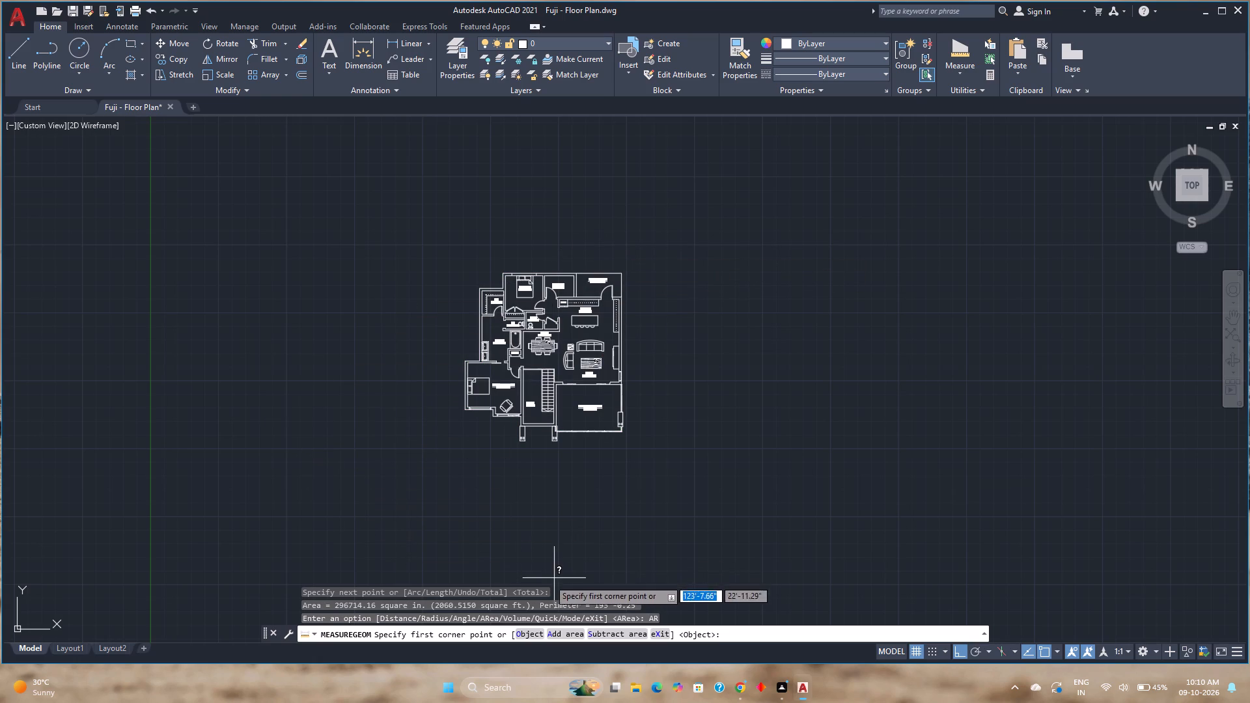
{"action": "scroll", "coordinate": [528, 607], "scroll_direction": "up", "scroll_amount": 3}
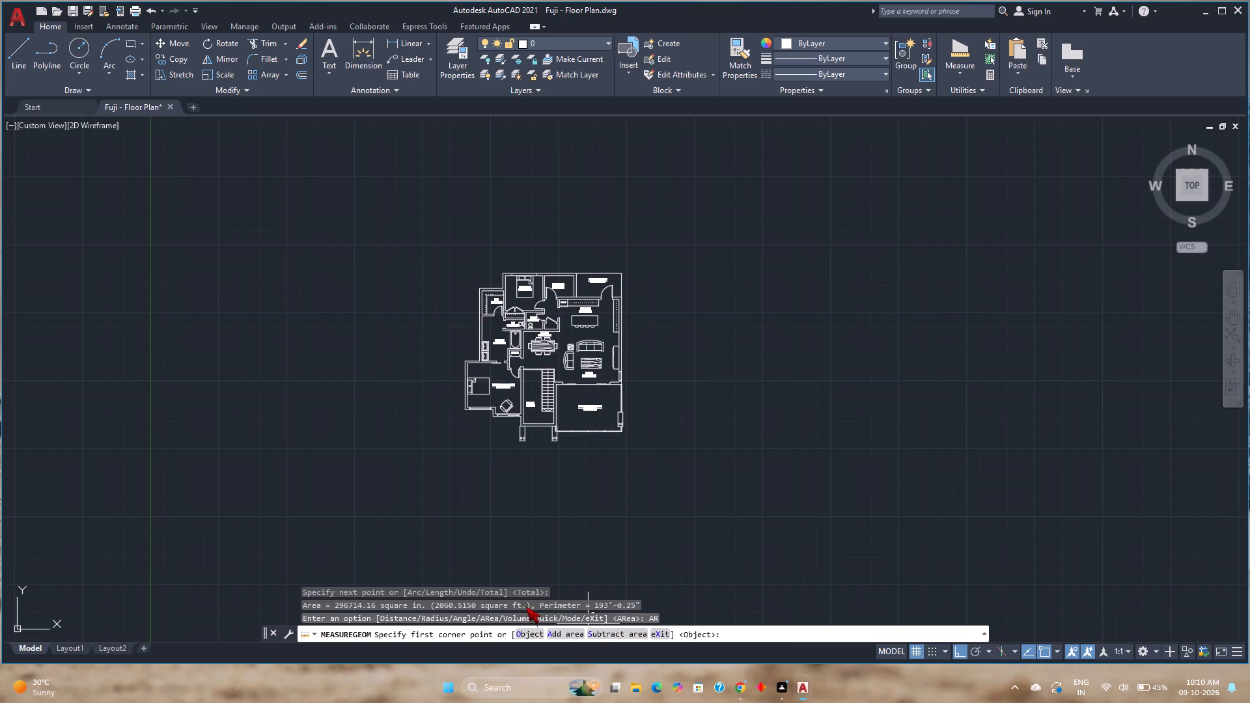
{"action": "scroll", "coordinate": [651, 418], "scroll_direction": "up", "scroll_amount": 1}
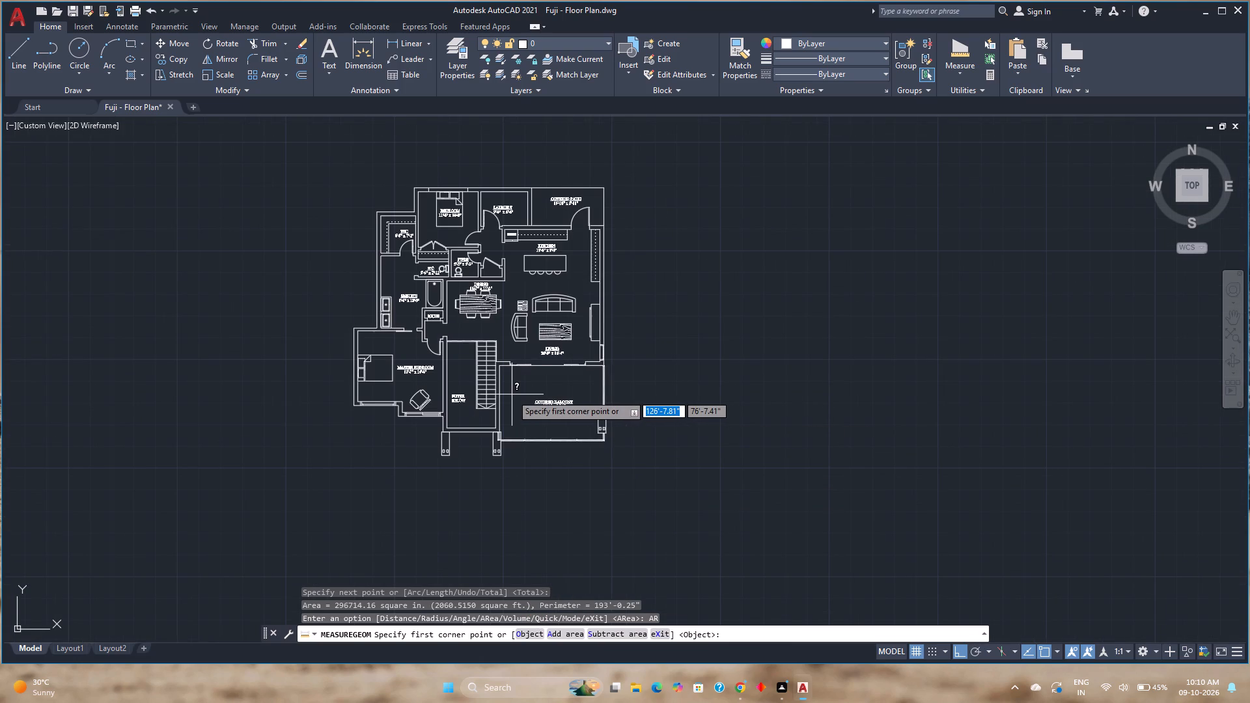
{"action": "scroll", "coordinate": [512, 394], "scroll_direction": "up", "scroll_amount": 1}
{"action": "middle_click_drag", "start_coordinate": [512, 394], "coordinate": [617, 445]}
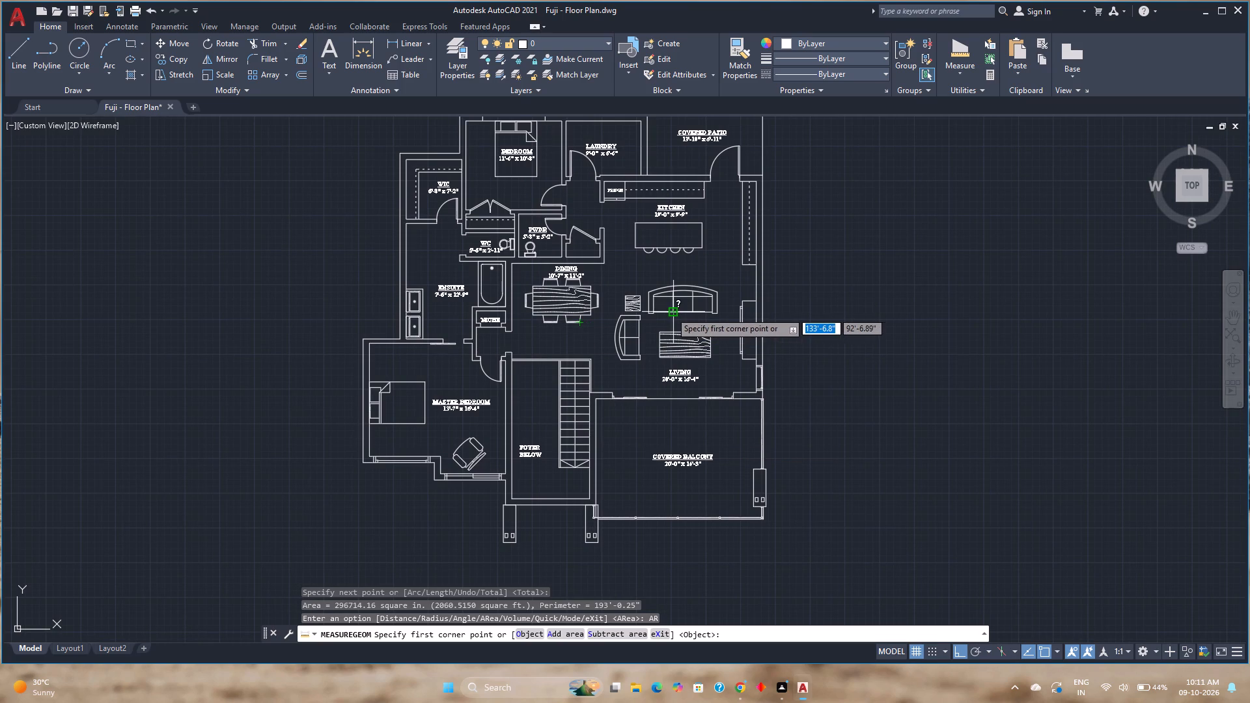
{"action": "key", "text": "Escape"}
Save the floor plan drawing.
{"action": "key", "text": "ctrl+s"}
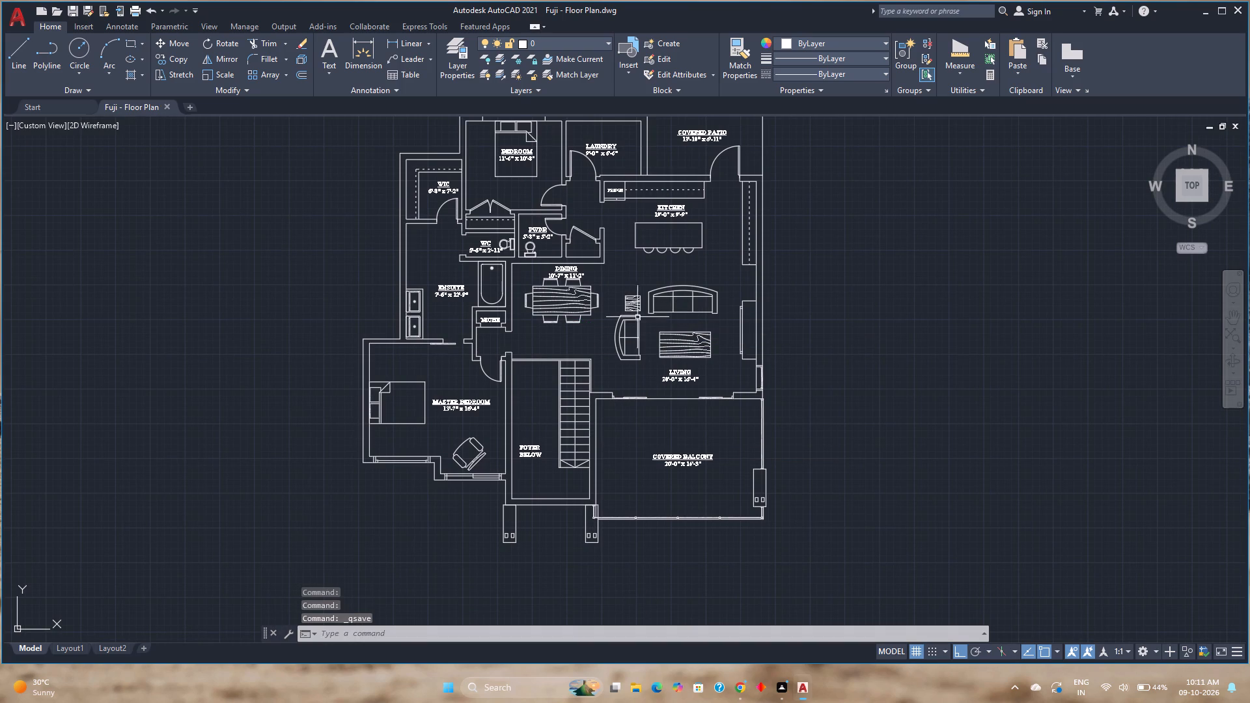
Draw a 9" x 9" rectangle in the empty space just east of the COVERED PATIO.
{"action": "scroll", "coordinate": [602, 318], "scroll_direction": "down", "scroll_amount": 1}
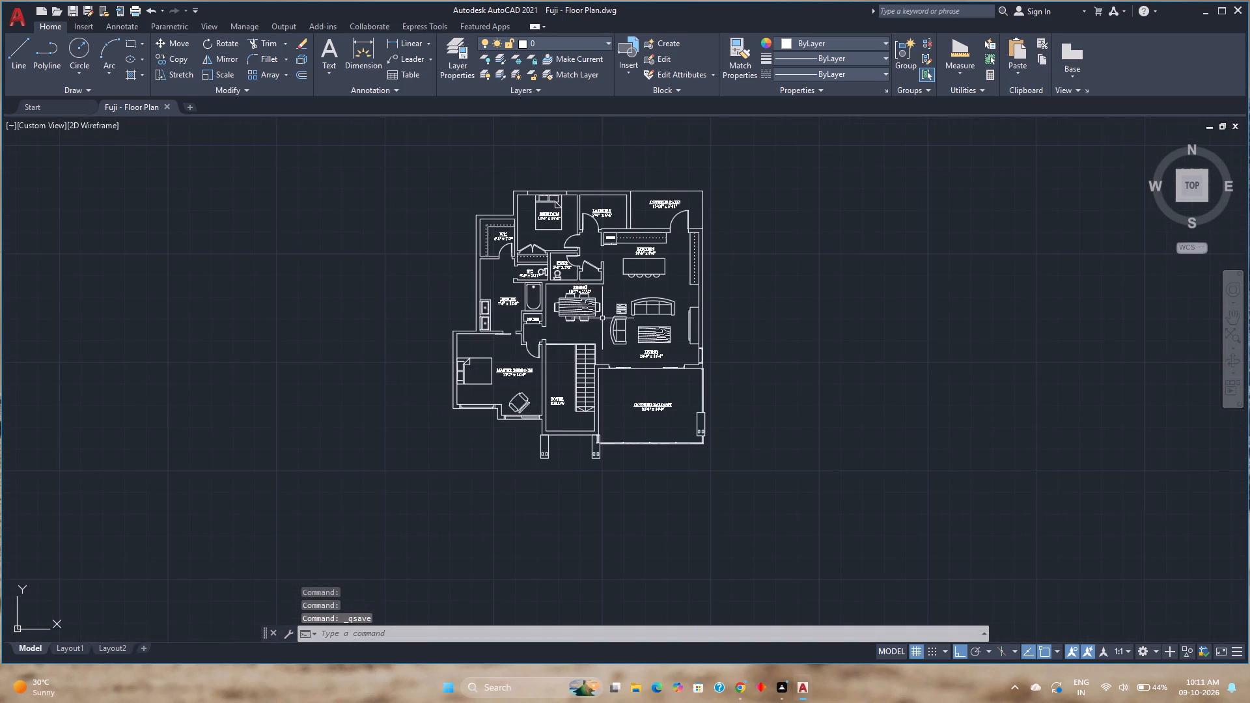
{"action": "middle_click_drag", "start_coordinate": [602, 317], "coordinate": [497, 416]}
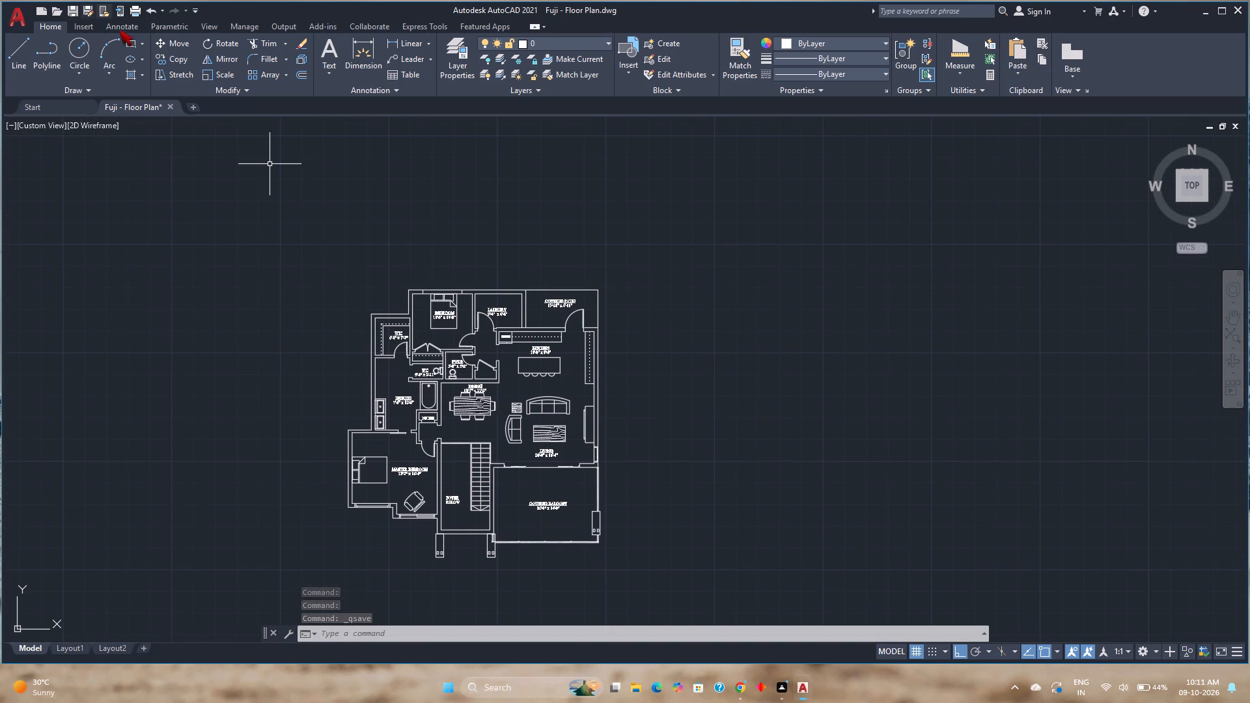
{"action": "left_click", "coordinate": [130, 42]}
{"action": "scroll", "coordinate": [604, 279], "scroll_direction": "up", "scroll_amount": 5}
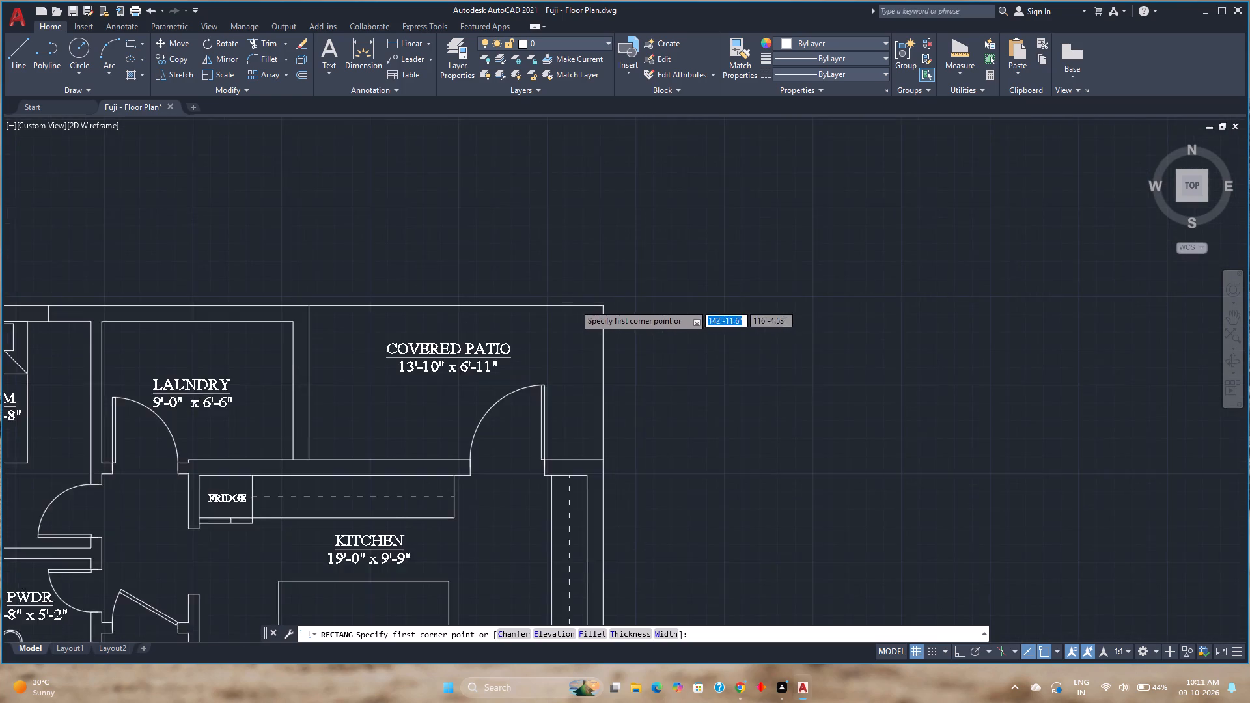
{"action": "left_click", "coordinate": [725, 391]}
{"action": "type", "text": "9,9"}
{"action": "key", "text": "Return"}
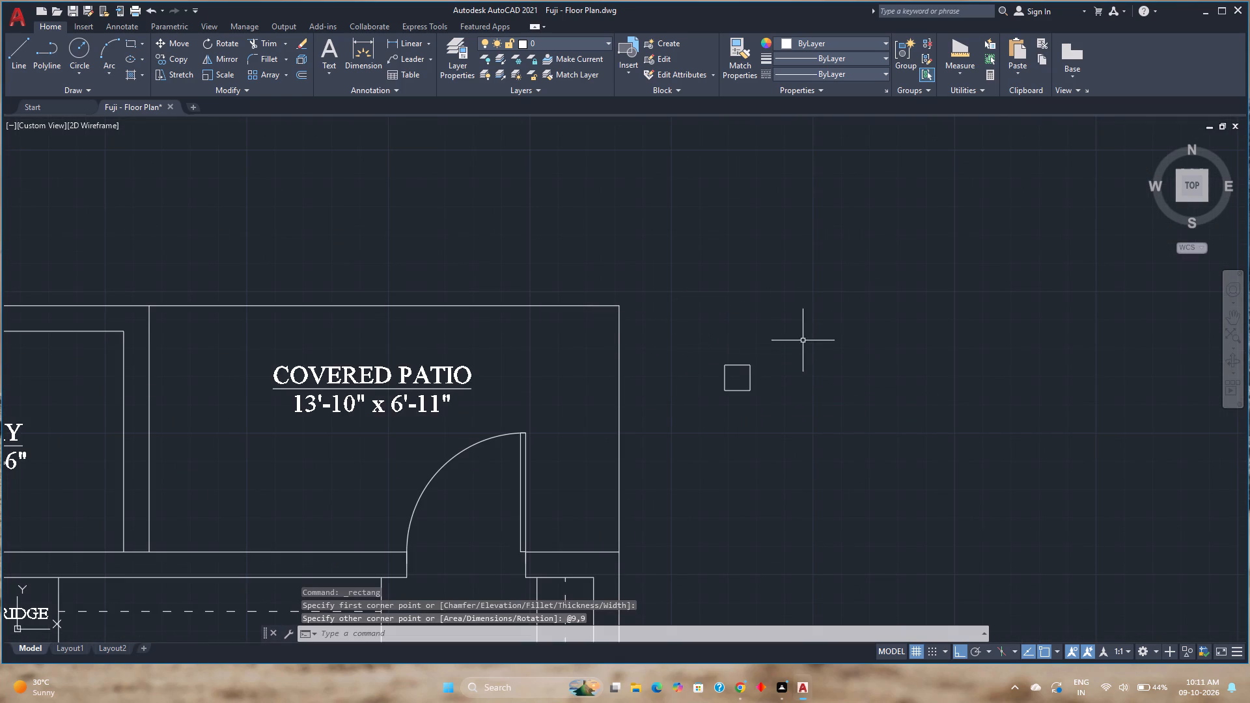
Move the small square by its upper-right corner onto the COVERED PATIO's northeast outer corner.
{"action": "left_click", "coordinate": [737, 365]}
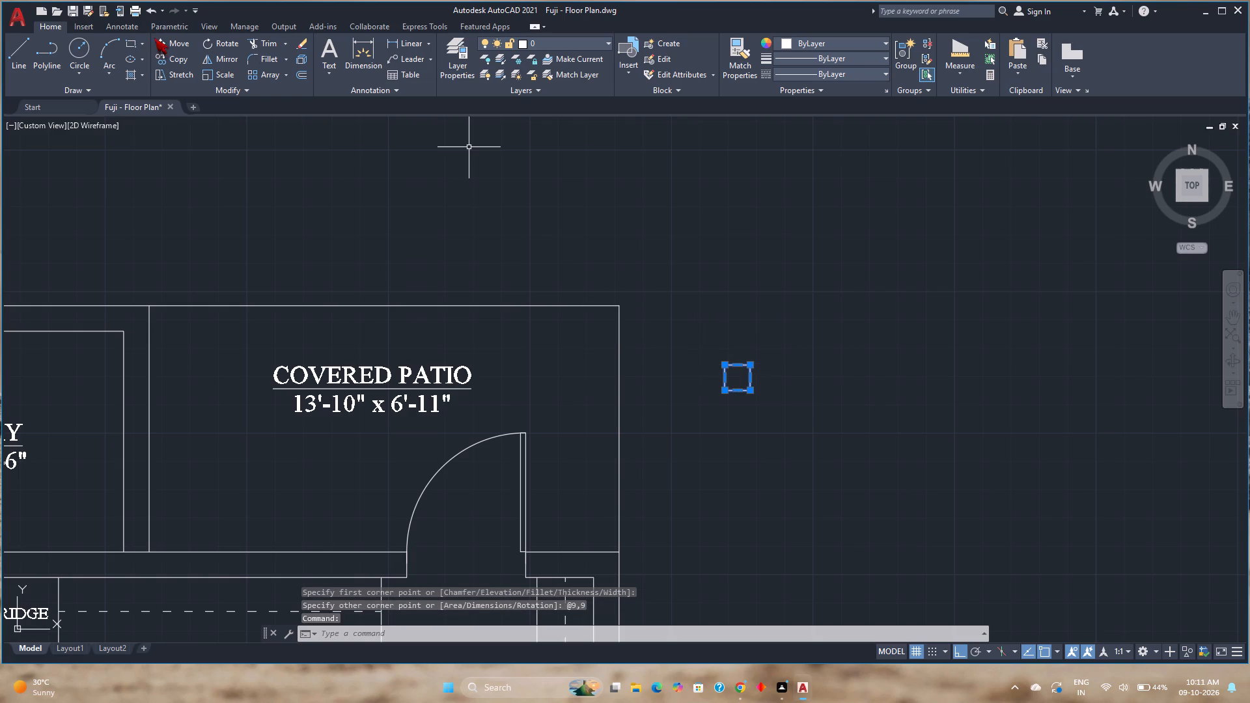
{"action": "left_click", "coordinate": [171, 42]}
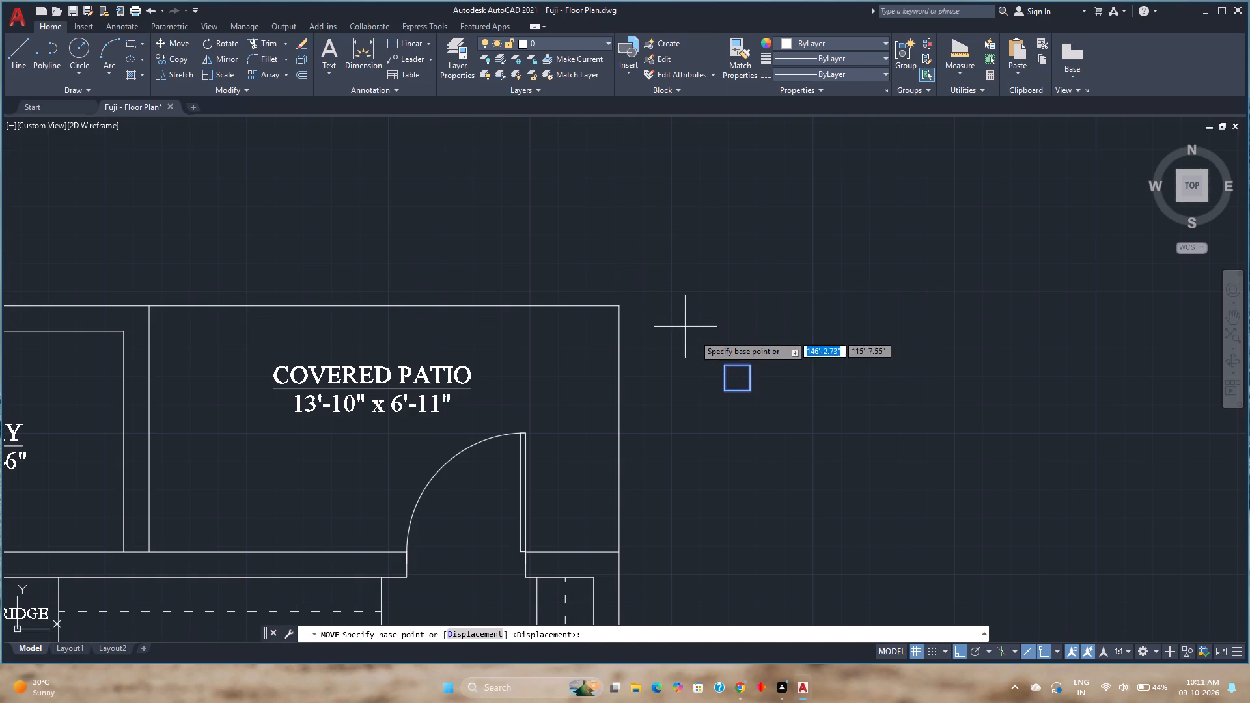
{"action": "left_click", "coordinate": [749, 366]}
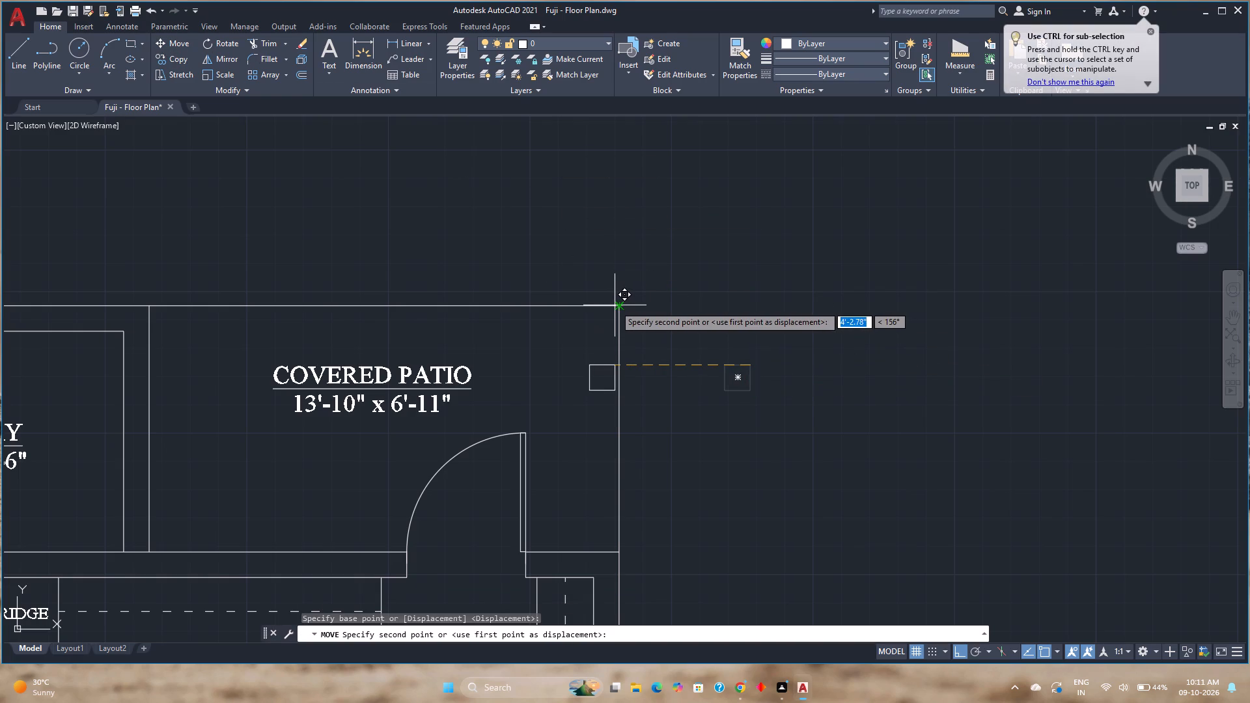
{"action": "left_click", "coordinate": [616, 305]}
{"action": "scroll", "coordinate": [515, 355], "scroll_direction": "down", "scroll_amount": 1}
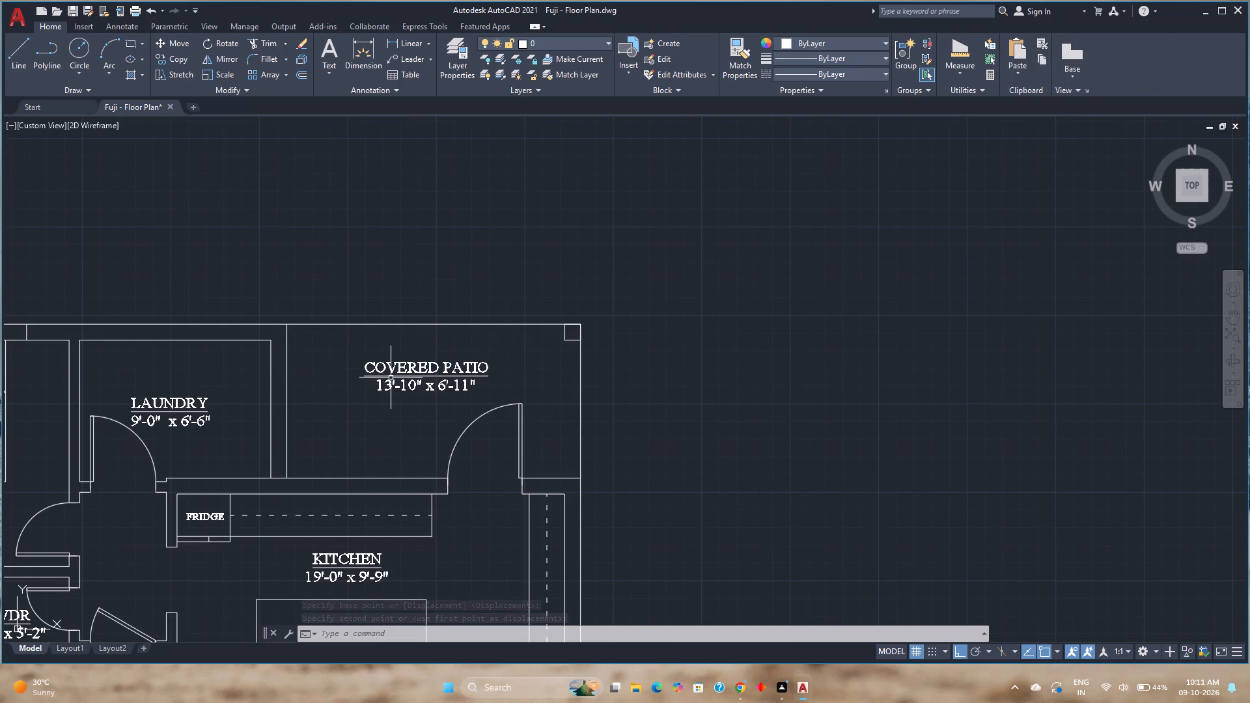
Examine the floor plan's rooms, labels and wall details from the COVERED PATIO through the PWDR and ENSUITE to the whole plan.
{"action": "middle_click_drag", "start_coordinate": [391, 378], "coordinate": [516, 374]}
{"action": "scroll", "coordinate": [427, 395], "scroll_direction": "down", "scroll_amount": 2}
{"action": "middle_click_drag", "start_coordinate": [427, 395], "coordinate": [472, 371]}
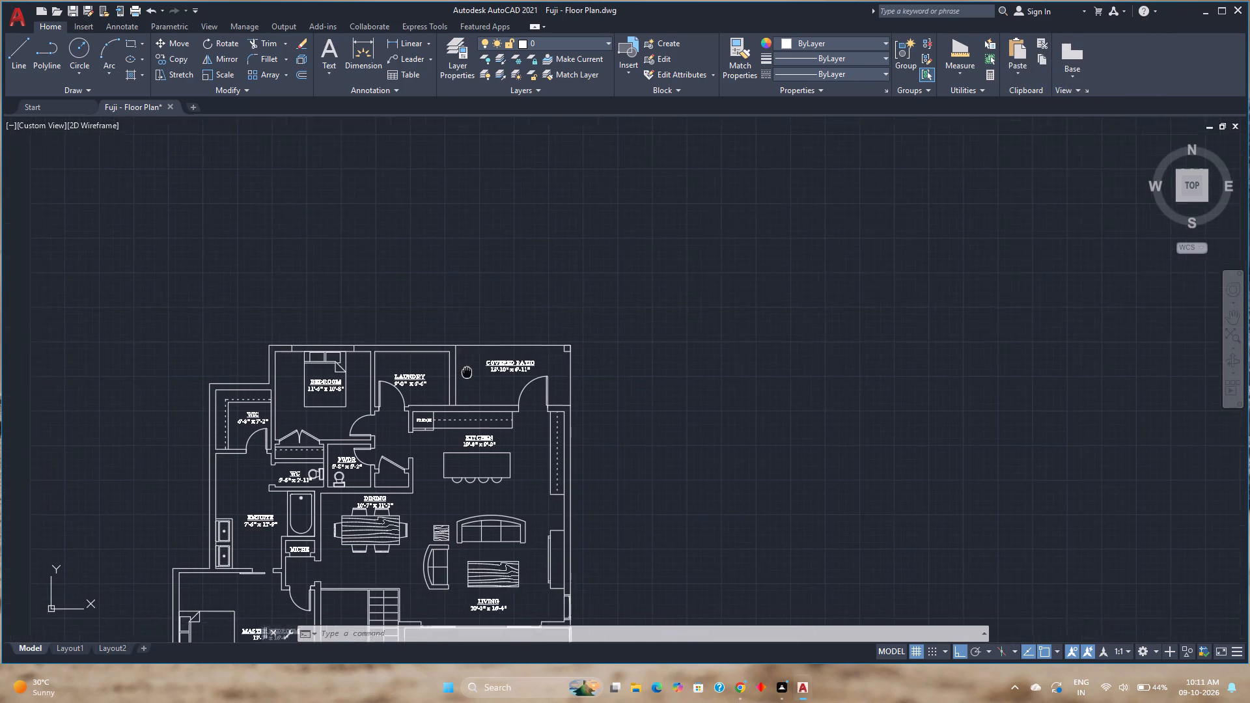
{"action": "middle_click_drag", "start_coordinate": [472, 371], "coordinate": [486, 368]}
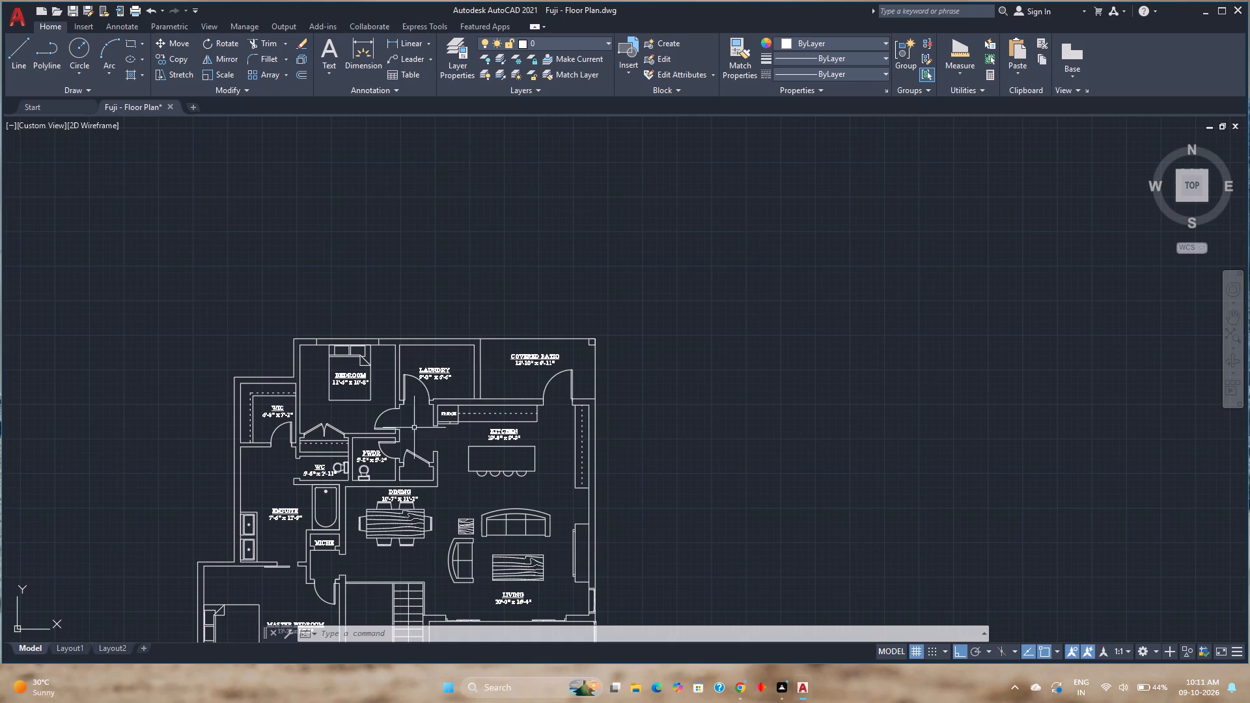
{"action": "middle_click_drag", "start_coordinate": [391, 446], "coordinate": [455, 388]}
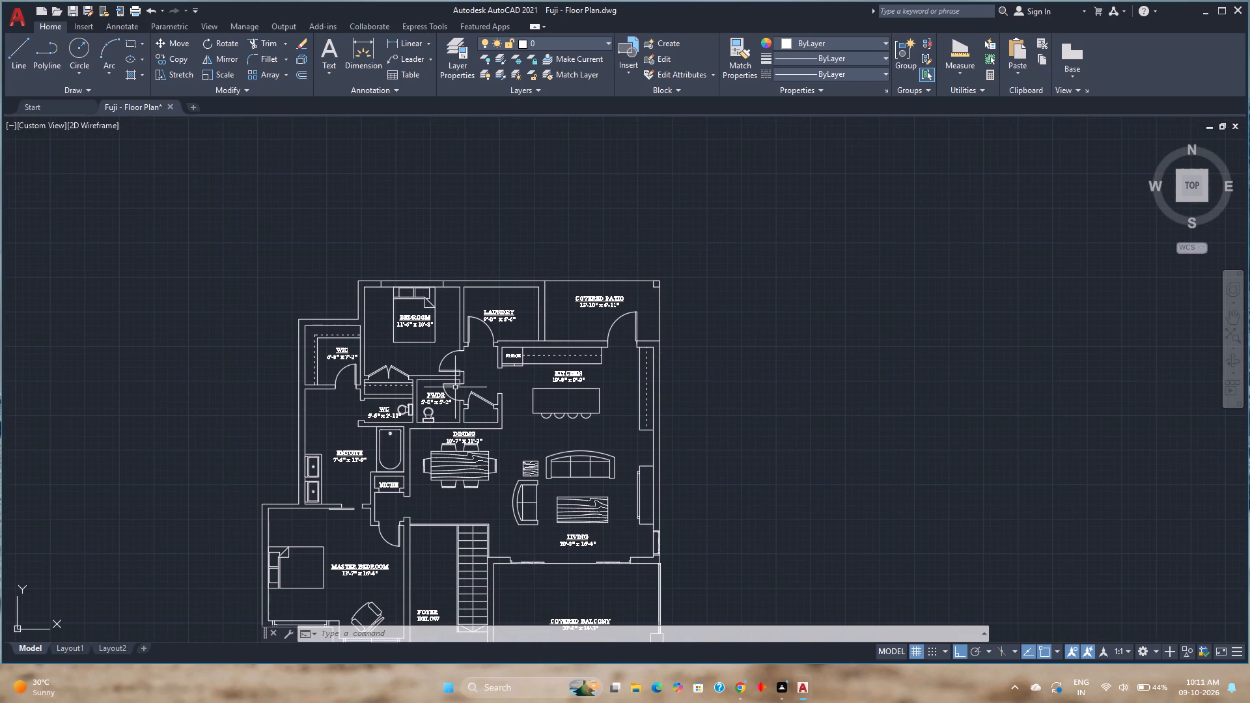
{"action": "scroll", "coordinate": [456, 397], "scroll_direction": "up", "scroll_amount": 3}
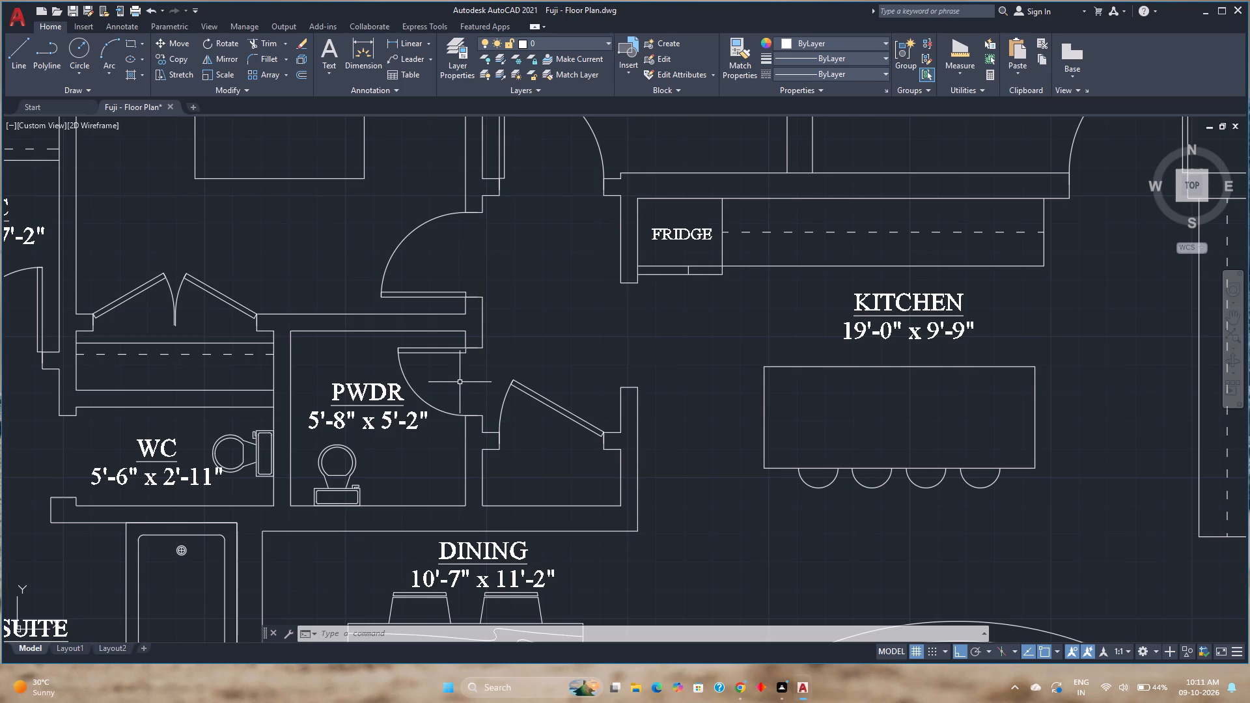
{"action": "scroll", "coordinate": [457, 379], "scroll_direction": "down", "scroll_amount": 1}
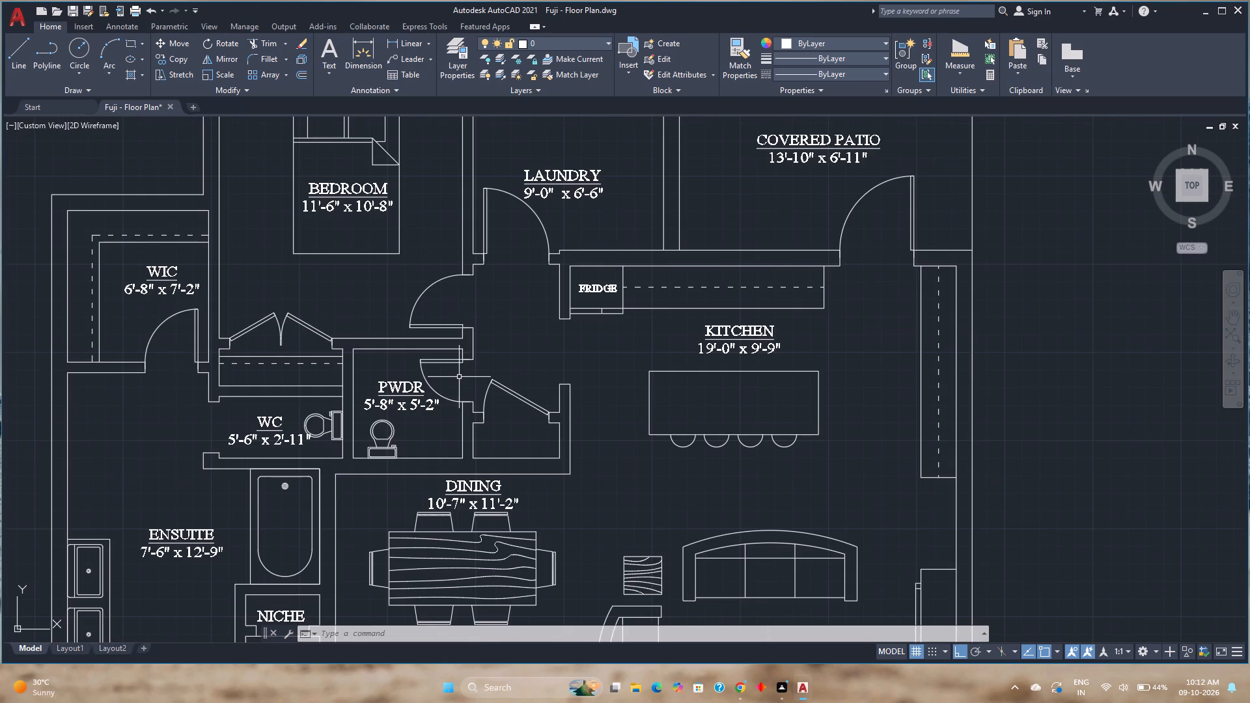
{"action": "middle_click_drag", "start_coordinate": [417, 353], "coordinate": [533, 308]}
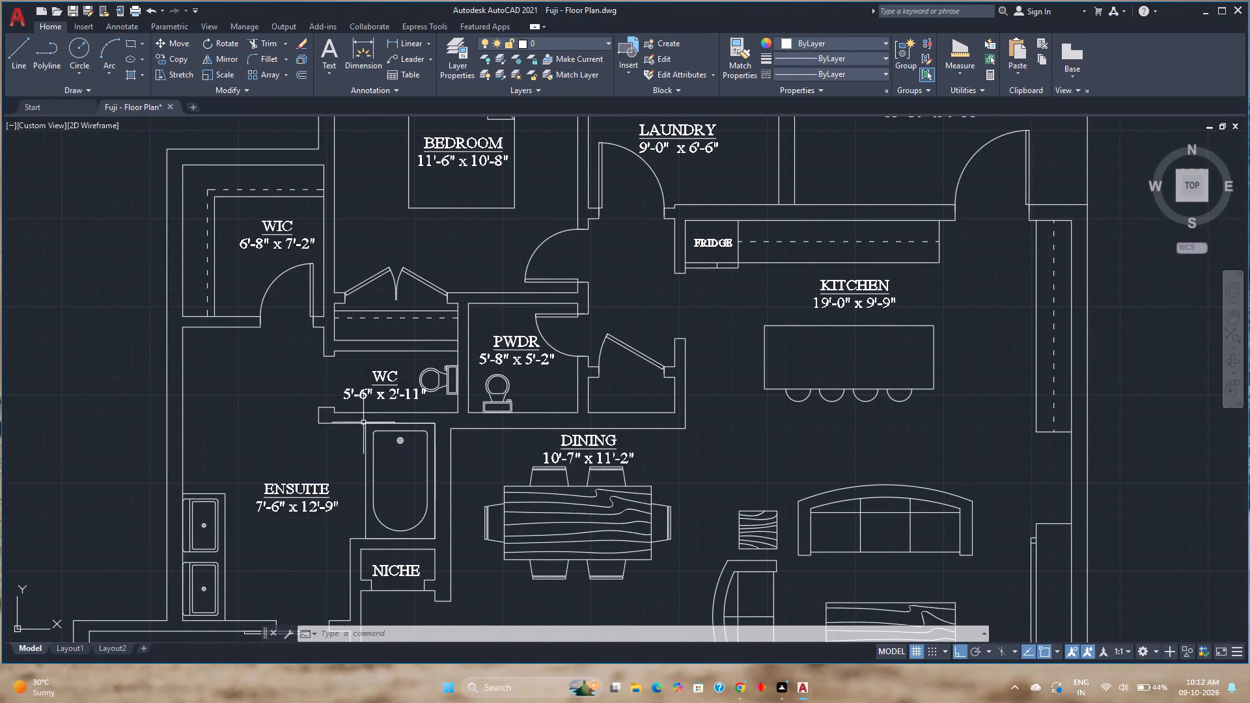
{"action": "scroll", "coordinate": [362, 422], "scroll_direction": "down", "scroll_amount": 1}
{"action": "middle_click_drag", "start_coordinate": [350, 414], "coordinate": [286, 348]}
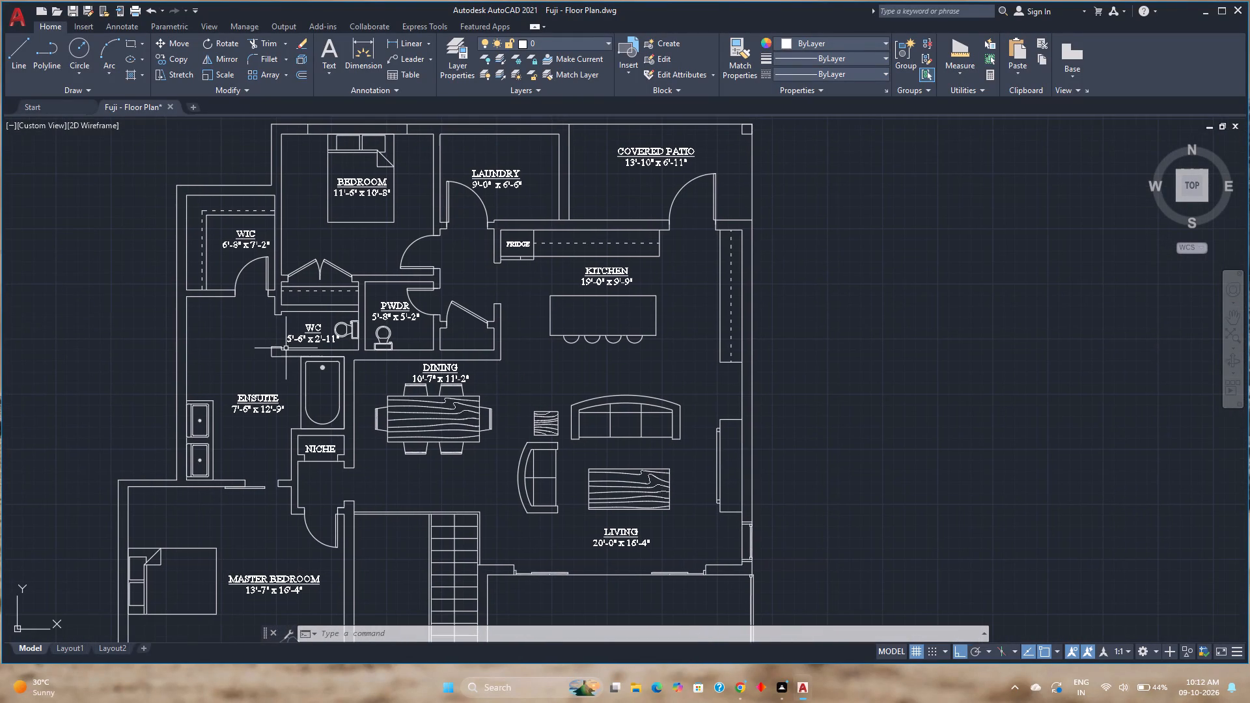
{"action": "scroll", "coordinate": [297, 364], "scroll_direction": "down", "scroll_amount": 1}
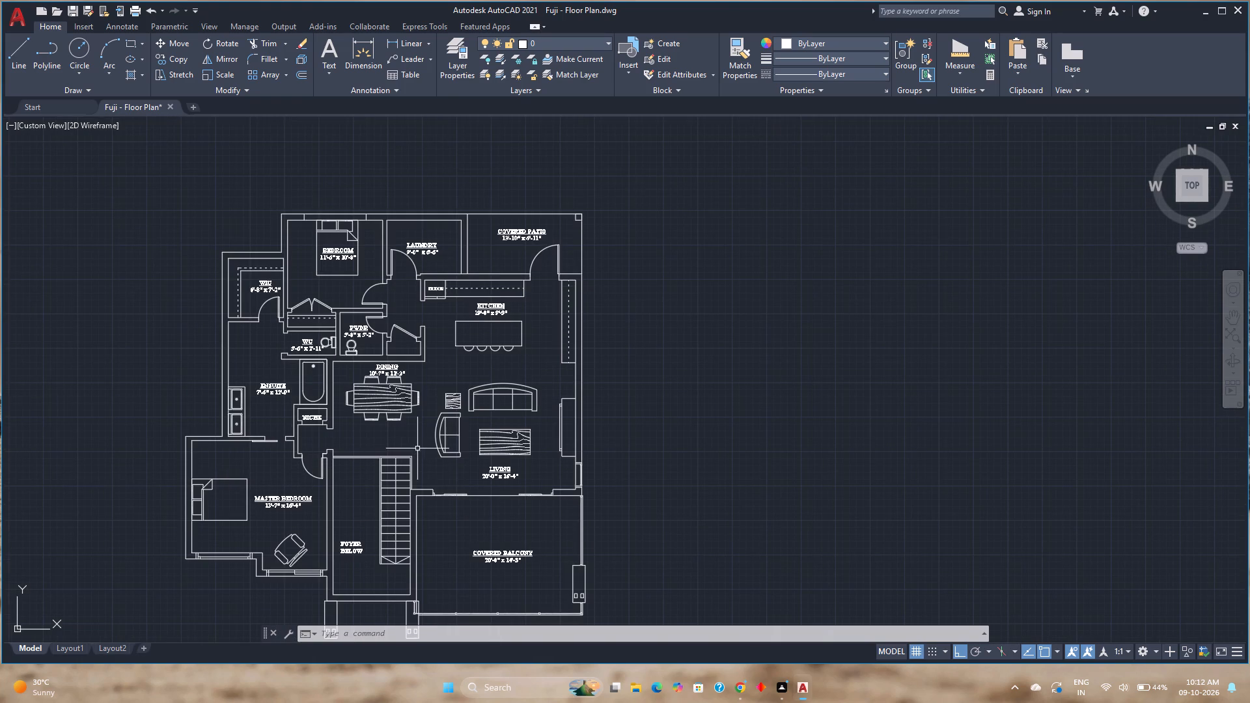
{"action": "middle_click_drag", "start_coordinate": [419, 456], "coordinate": [551, 392]}
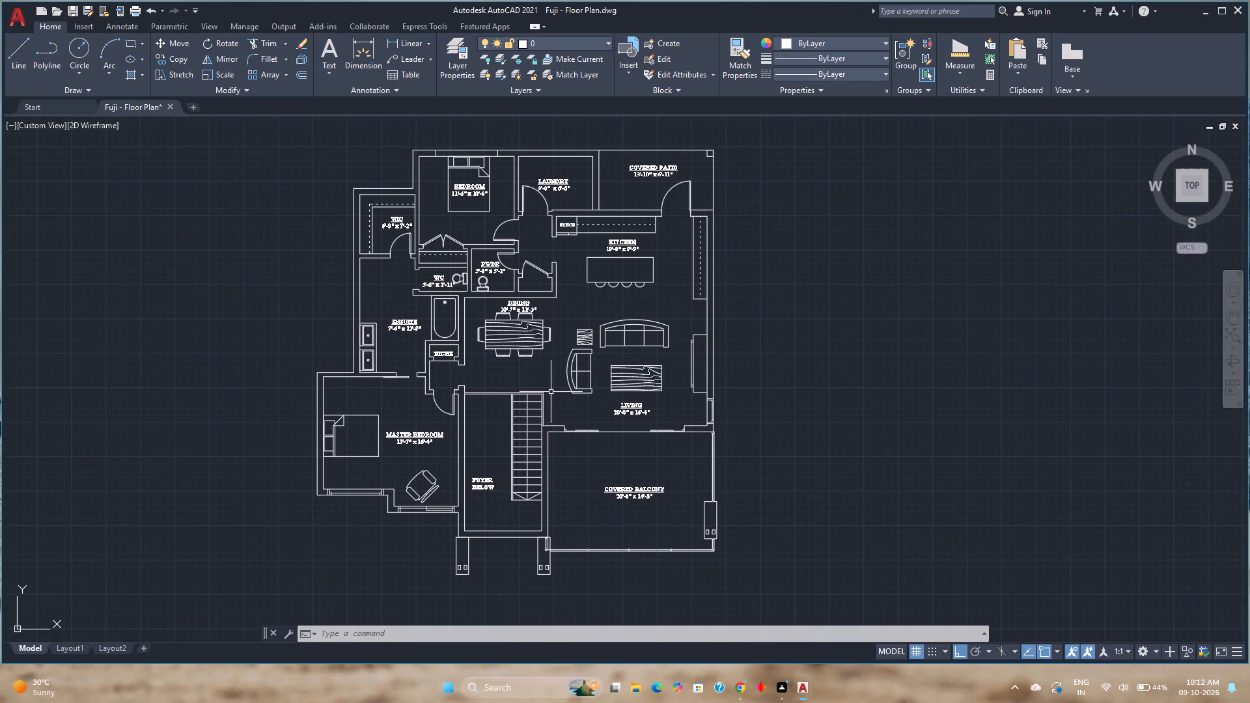
Save the drawing with the square added at the COVERED PATIO corner.
{"action": "key", "text": "ctrl+s"}
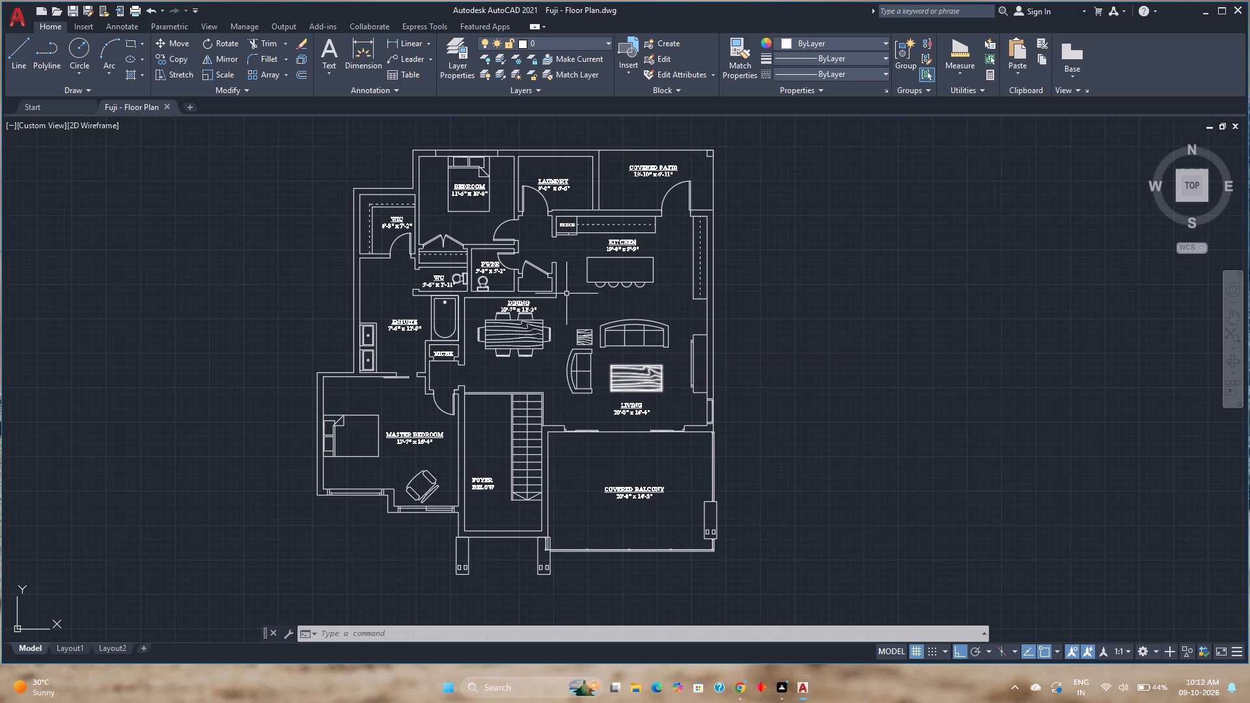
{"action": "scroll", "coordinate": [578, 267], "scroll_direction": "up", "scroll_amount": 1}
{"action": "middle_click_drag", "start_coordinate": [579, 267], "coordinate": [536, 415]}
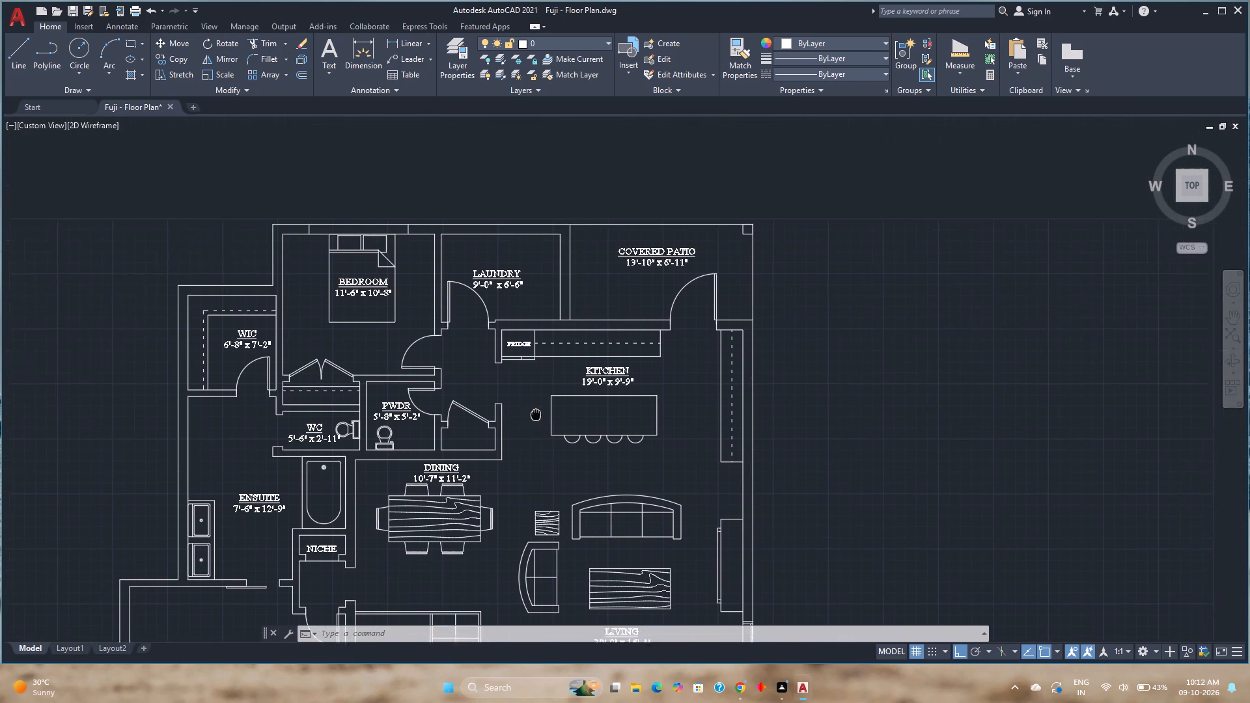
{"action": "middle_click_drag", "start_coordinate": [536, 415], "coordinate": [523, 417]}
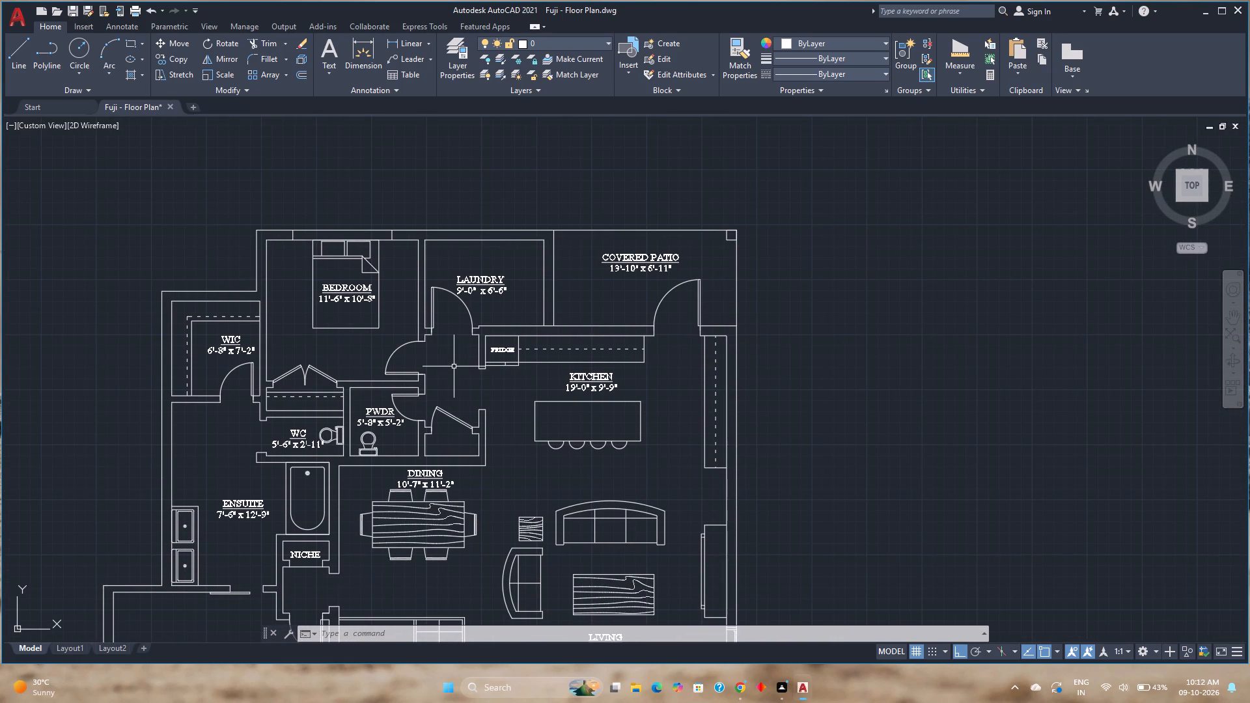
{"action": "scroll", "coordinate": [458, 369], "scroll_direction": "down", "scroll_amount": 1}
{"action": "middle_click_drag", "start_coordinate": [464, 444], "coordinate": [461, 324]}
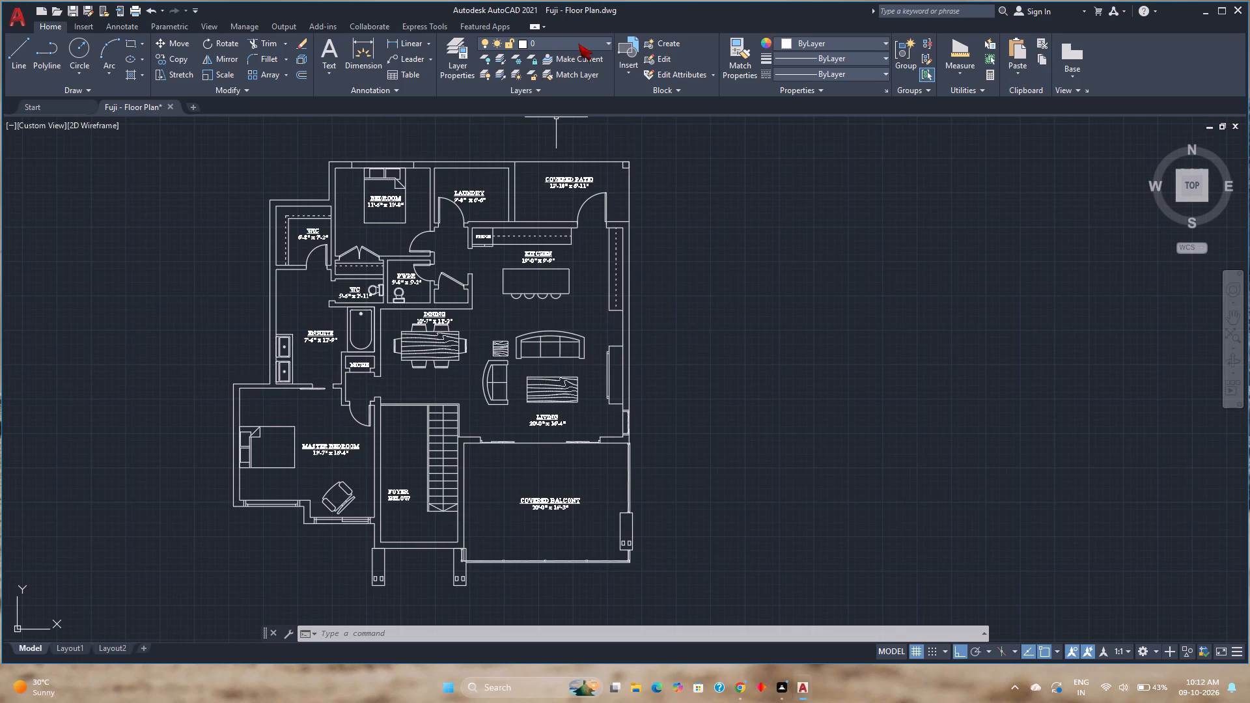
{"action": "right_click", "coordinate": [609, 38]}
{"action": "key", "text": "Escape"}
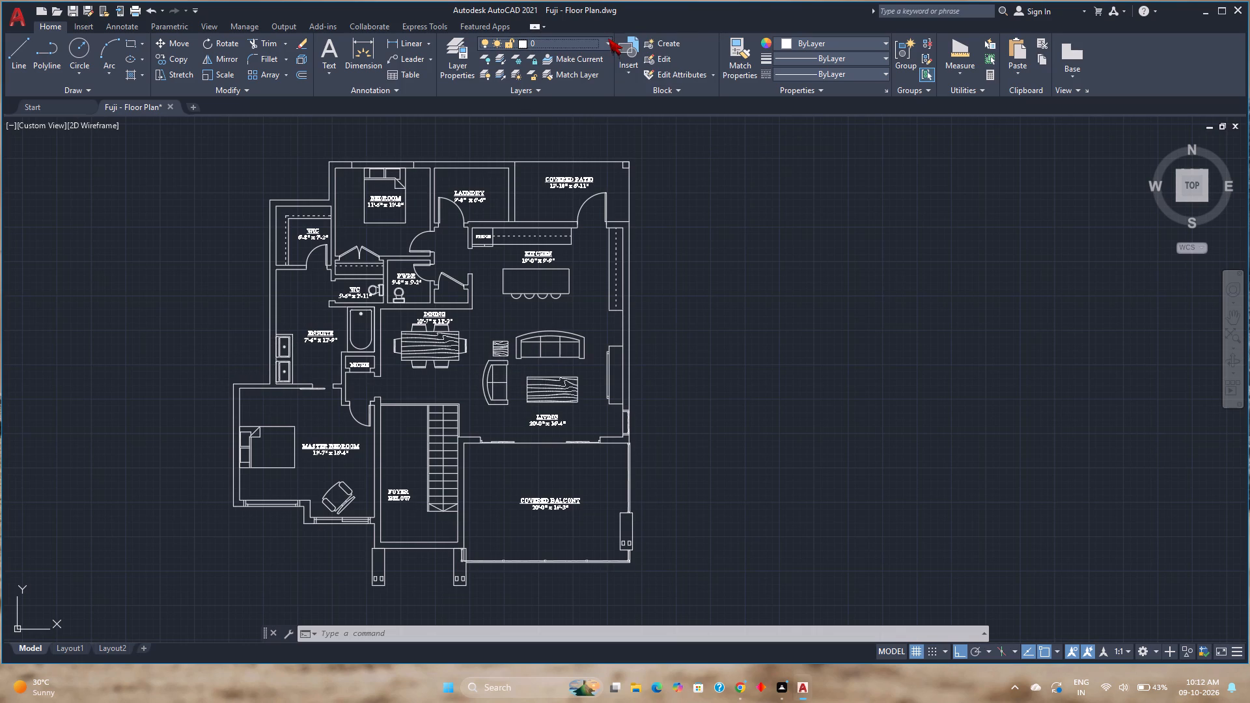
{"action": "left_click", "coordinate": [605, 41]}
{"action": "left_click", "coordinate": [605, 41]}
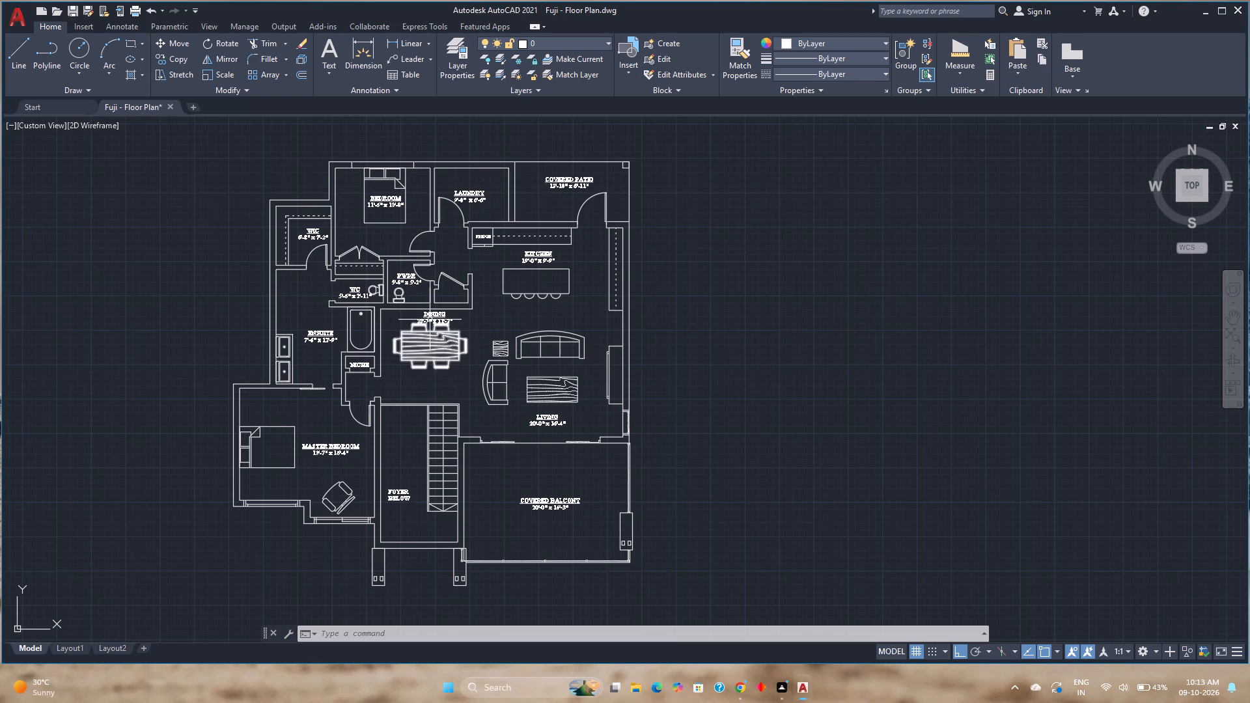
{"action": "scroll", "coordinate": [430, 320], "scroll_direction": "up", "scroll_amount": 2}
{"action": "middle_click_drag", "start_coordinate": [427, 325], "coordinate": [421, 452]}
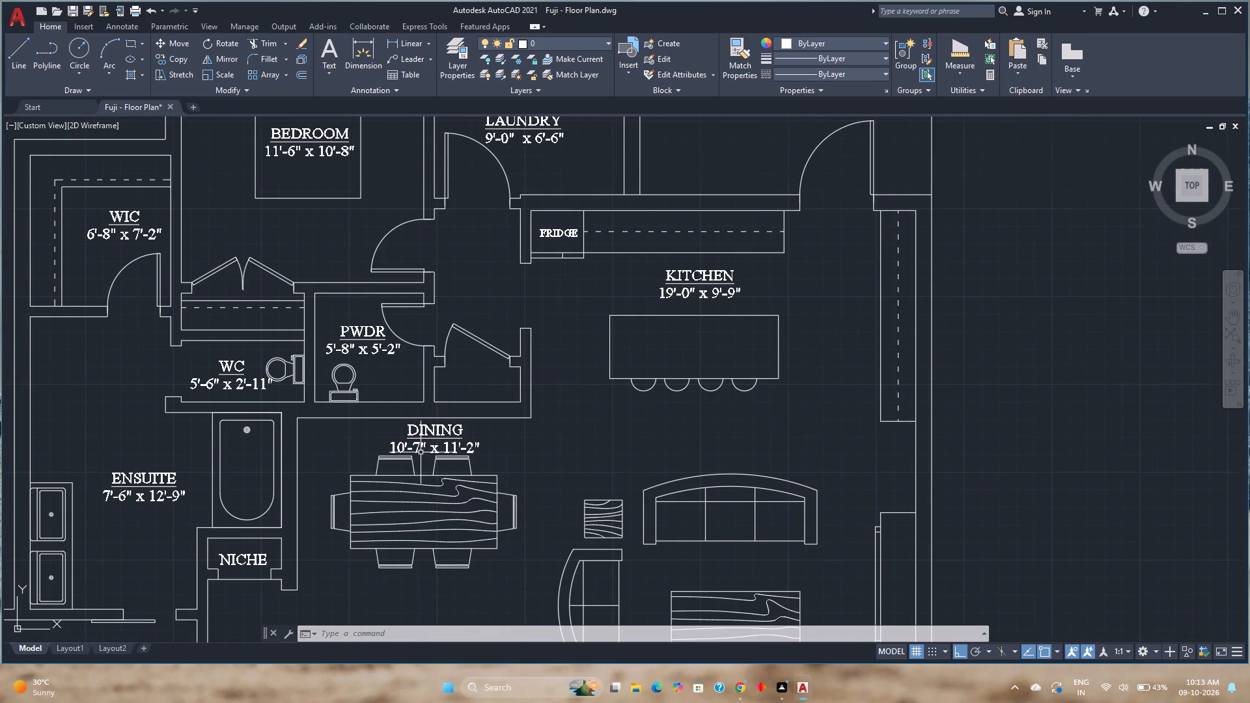
Open the layer properties and create a new layer named Doors.
{"action": "left_click", "coordinate": [448, 74]}
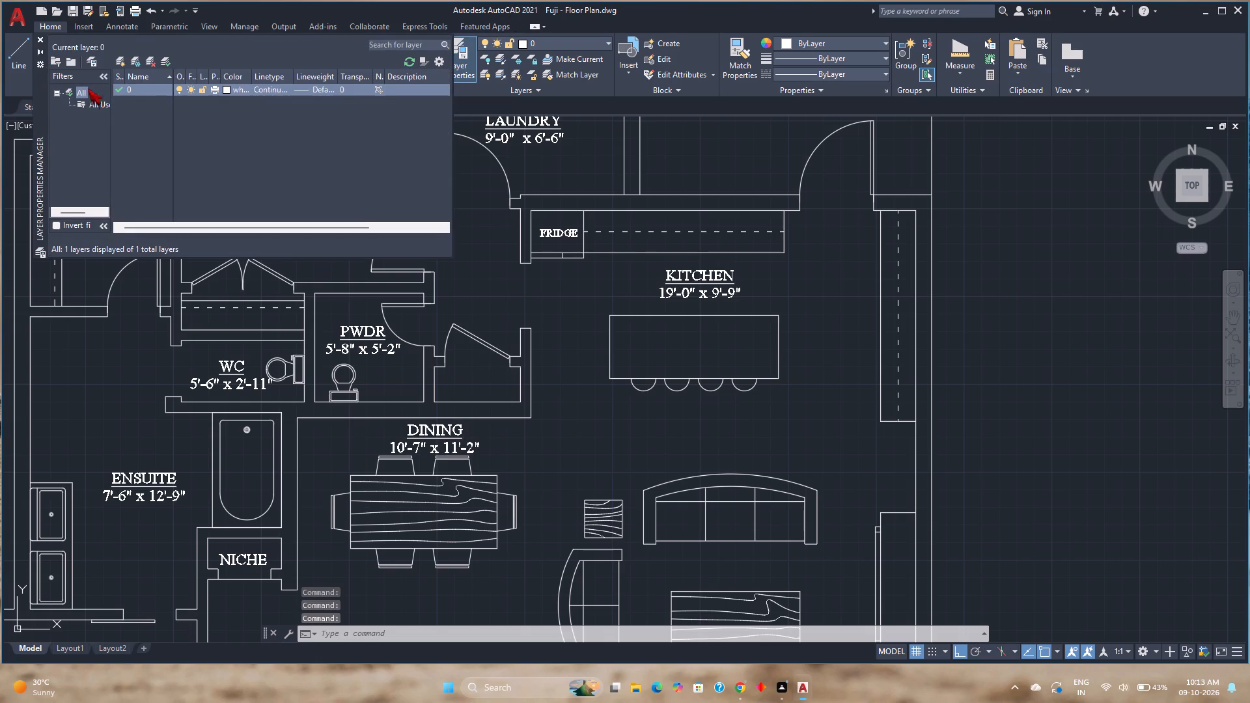
{"action": "left_click", "coordinate": [118, 60]}
{"action": "type", "text": "Door"}
{"action": "key", "text": "s"}
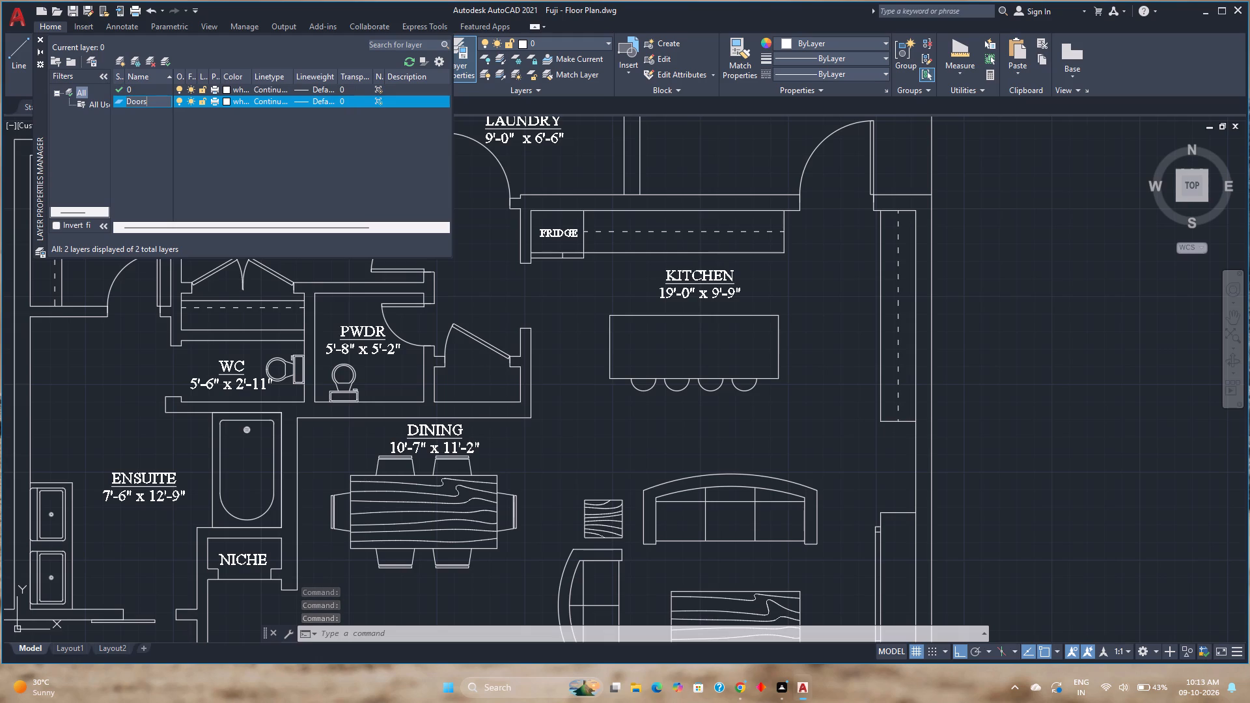
{"action": "key", "text": "Return"}
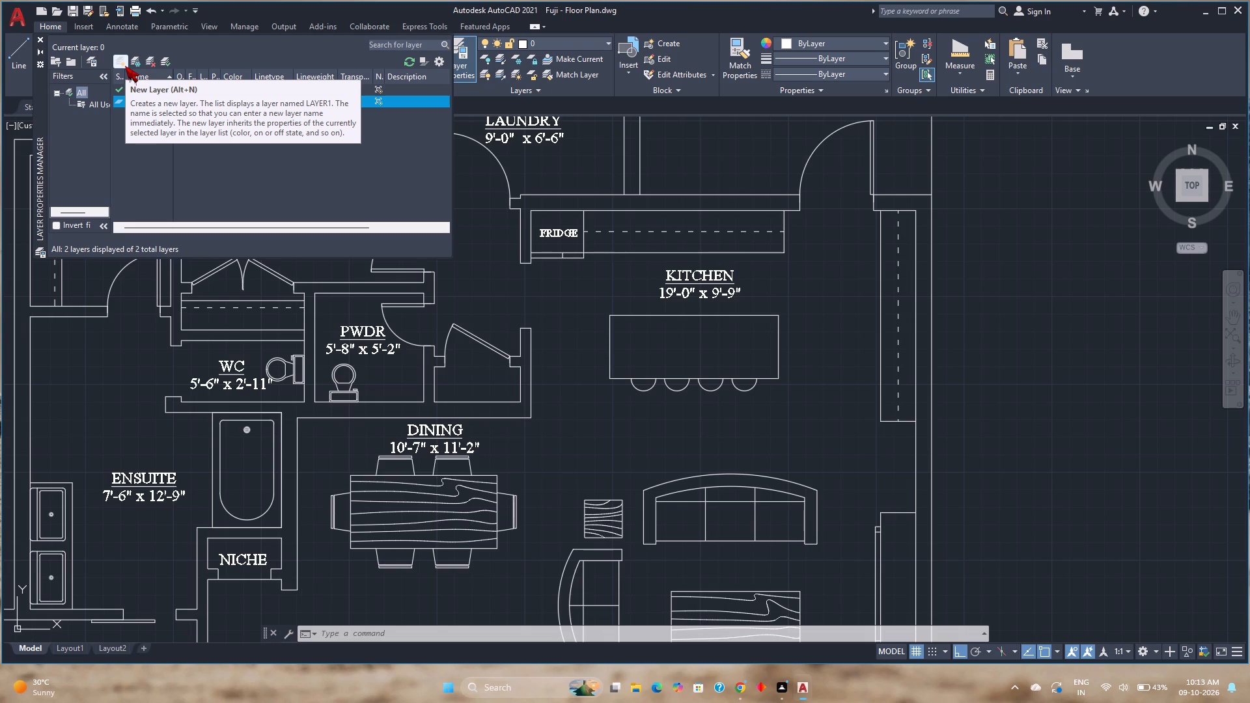
Create a new layer named Furniture.
{"action": "left_click", "coordinate": [125, 66]}
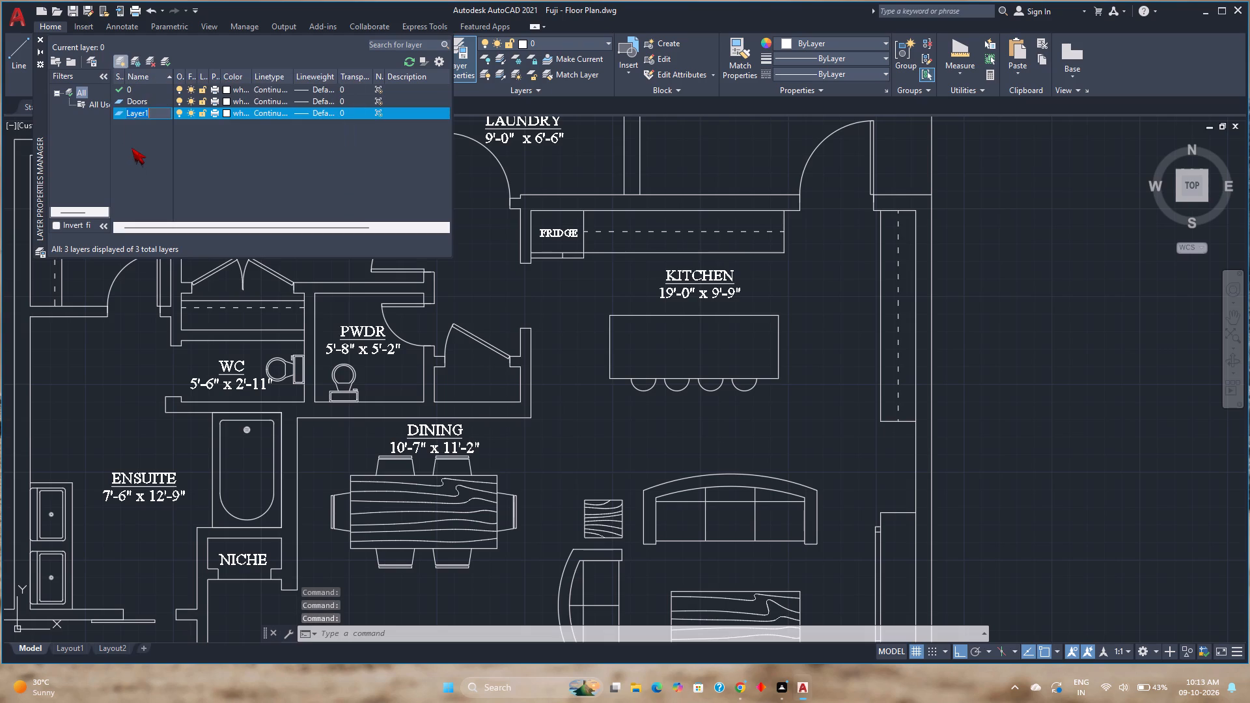
{"action": "type", "text": "Furni"}
{"action": "type", "text": "ture"}
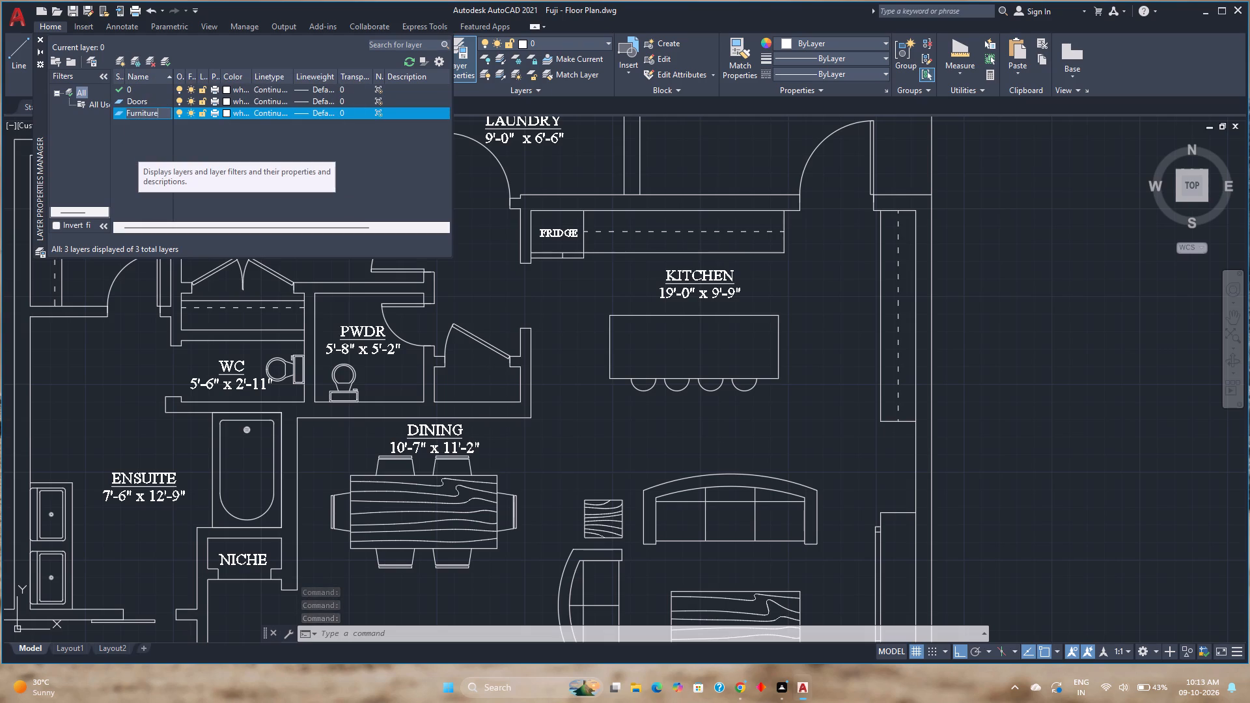
{"action": "key", "text": "Return"}
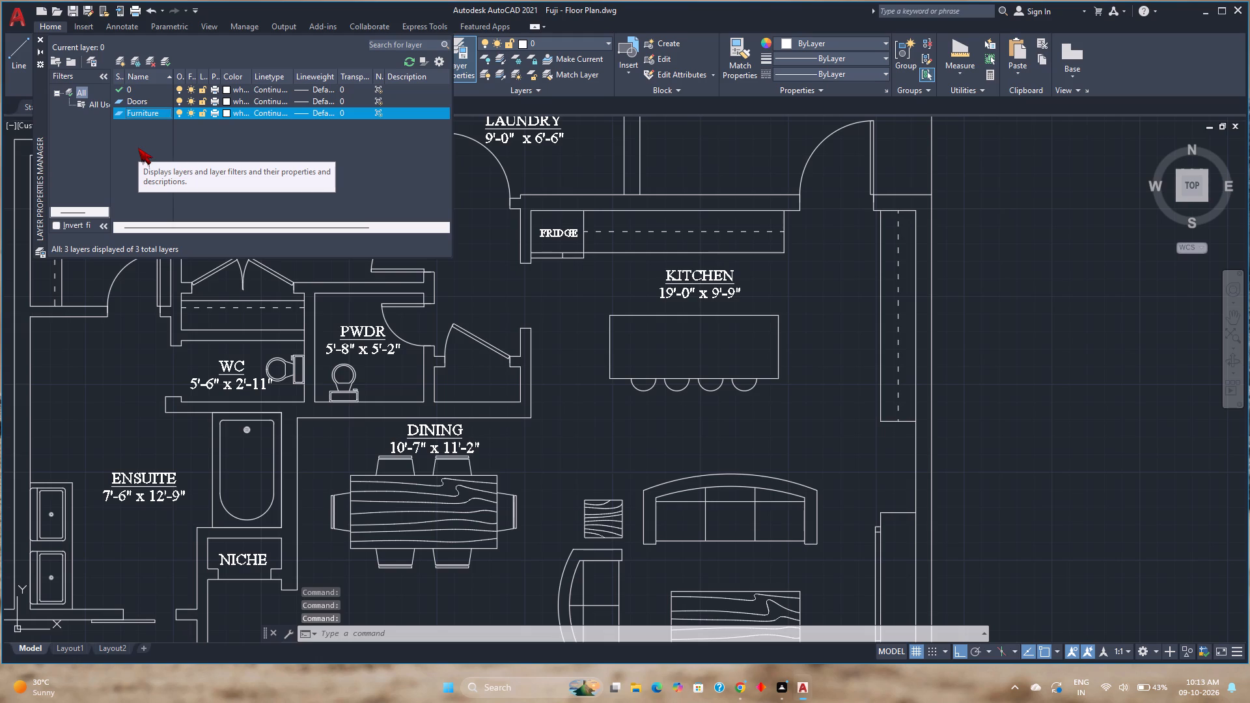
Create a new layer named Walls.
{"action": "key", "text": "alt+n"}
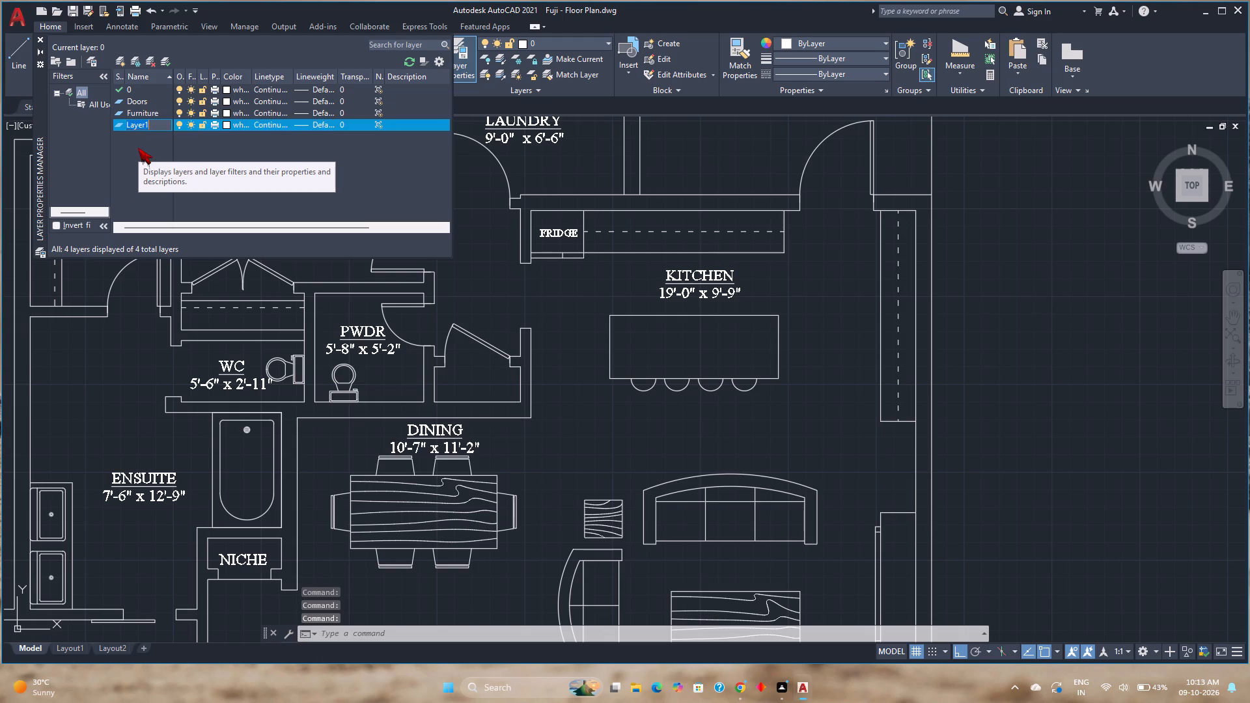
{"action": "type", "text": "Walls"}
{"action": "key", "text": "space"}
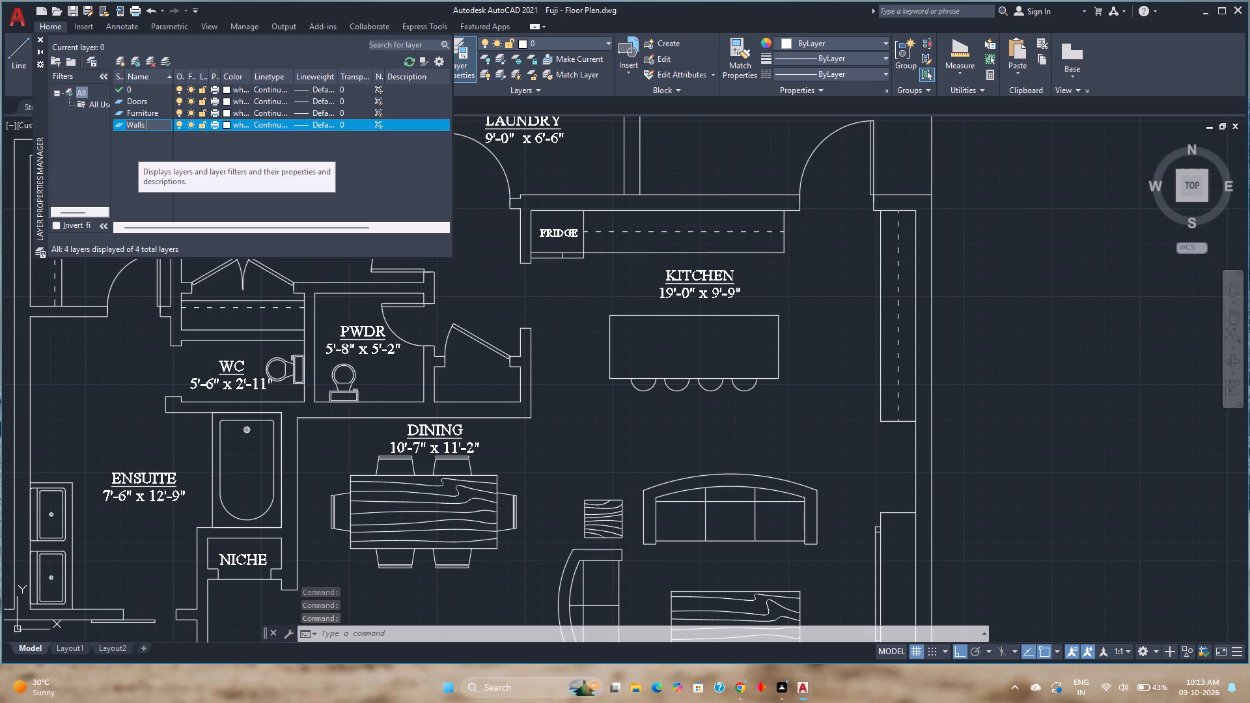
{"action": "key", "text": "BackSpace"}
{"action": "key", "text": "Return"}
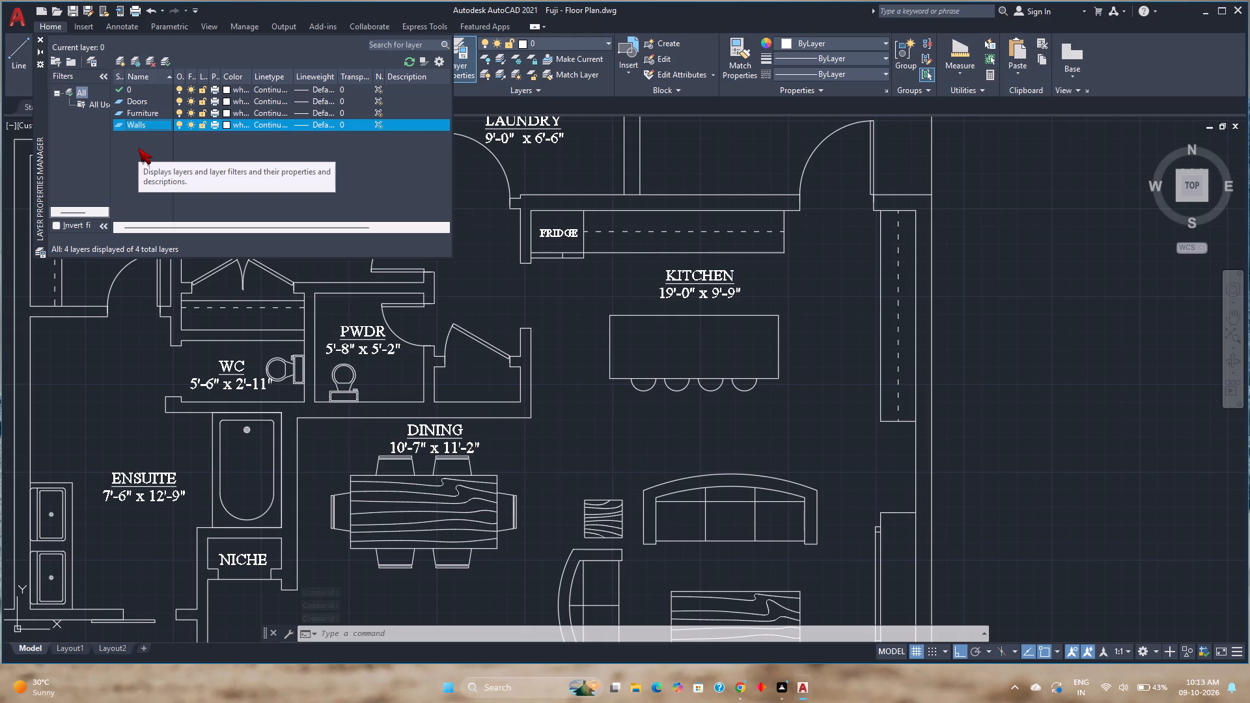
Create a new layer and name it Wall Hatch.
{"action": "key", "text": "alt+m"}
{"action": "key", "text": "alt+n"}
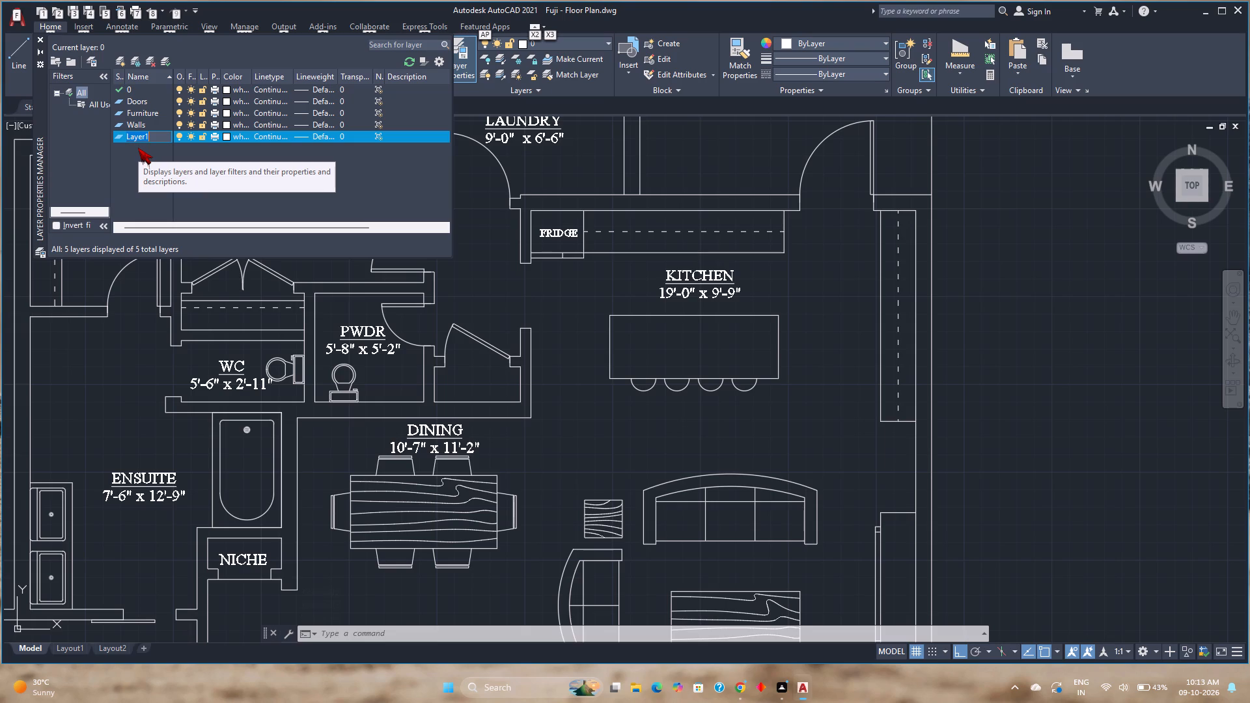
{"action": "type", "text": "Wi"}
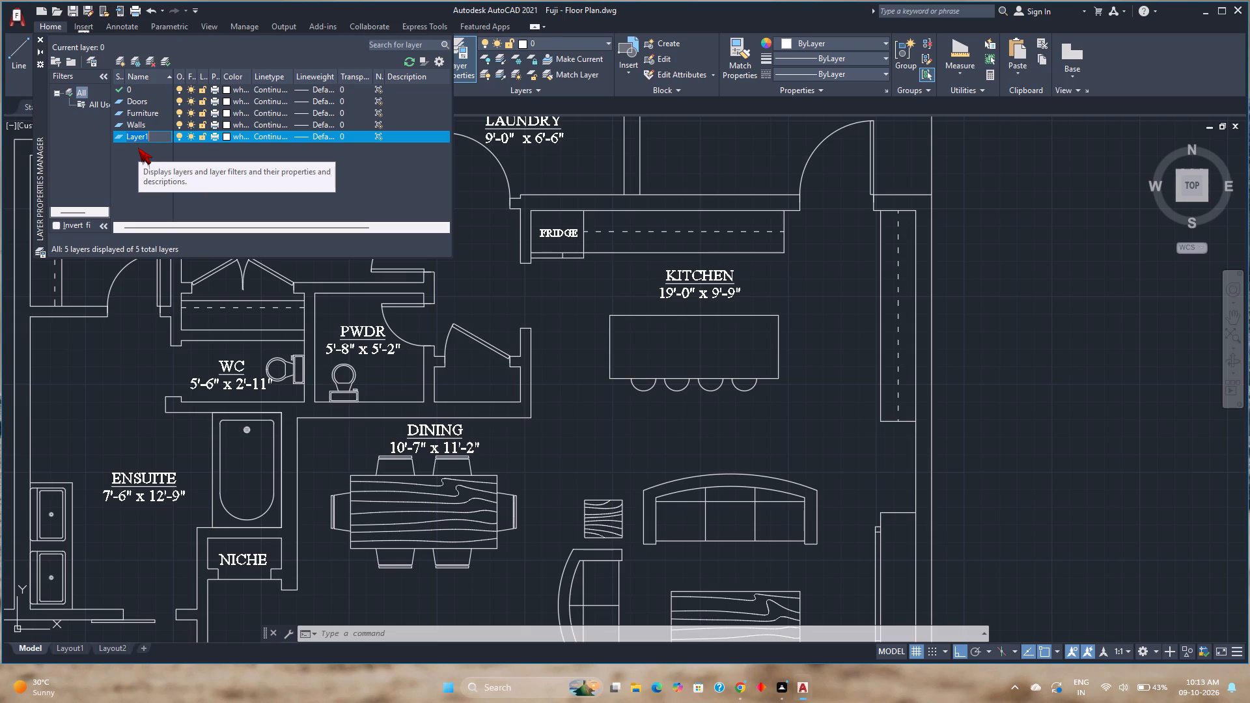
{"action": "key", "text": "BackSpace"}
{"action": "type", "text": "wi"}
{"action": "left_click", "coordinate": [156, 131]}
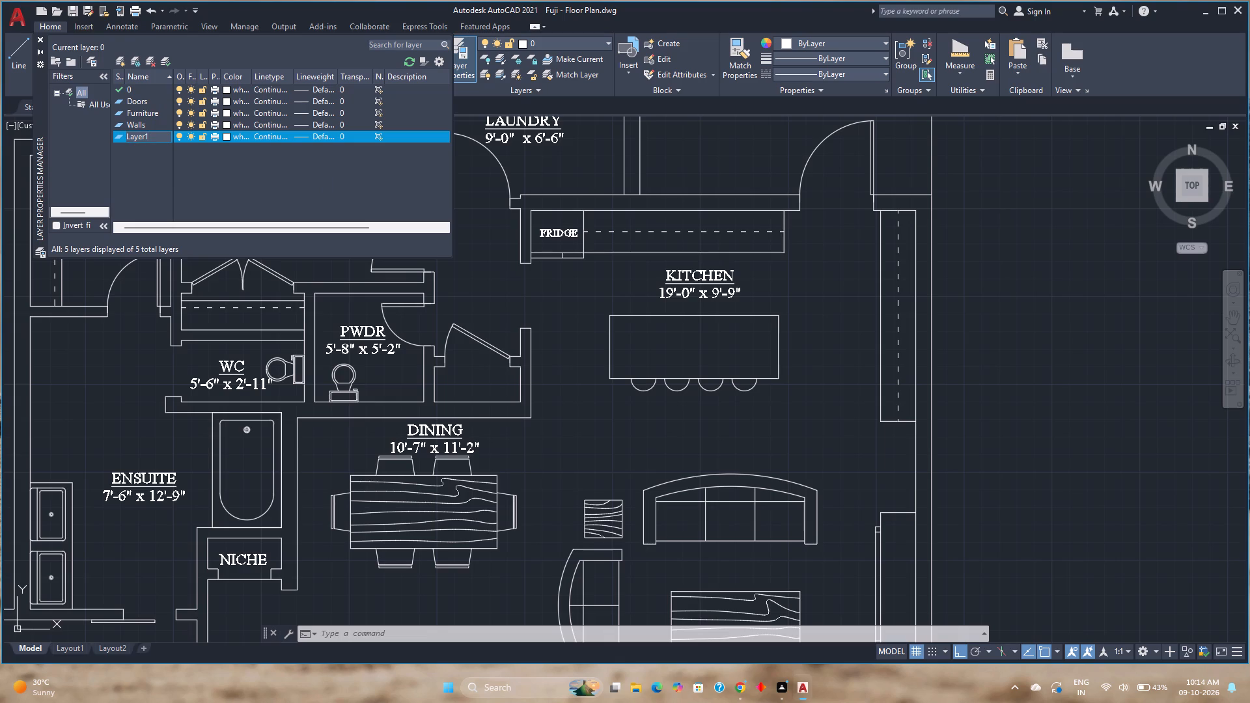
{"action": "left_click", "coordinate": [155, 135]}
{"action": "key", "text": "BackSpace"}
{"action": "key", "text": "BackSpace"}
{"action": "key", "text": "BackSpace"}
{"action": "key", "text": "BackSpace"}
{"action": "key", "text": "BackSpace"}
{"action": "key", "text": "BackSpace"}
{"action": "type", "text": "Wall HAt"}
{"action": "key", "text": "BackSpace"}
{"action": "key", "text": "BackSpace"}
{"action": "type", "text": "atxh"}
{"action": "key", "text": "BackSpace"}
{"action": "key", "text": "BackSpace"}
{"action": "type", "text": "ch"}
{"action": "key", "text": "Return"}
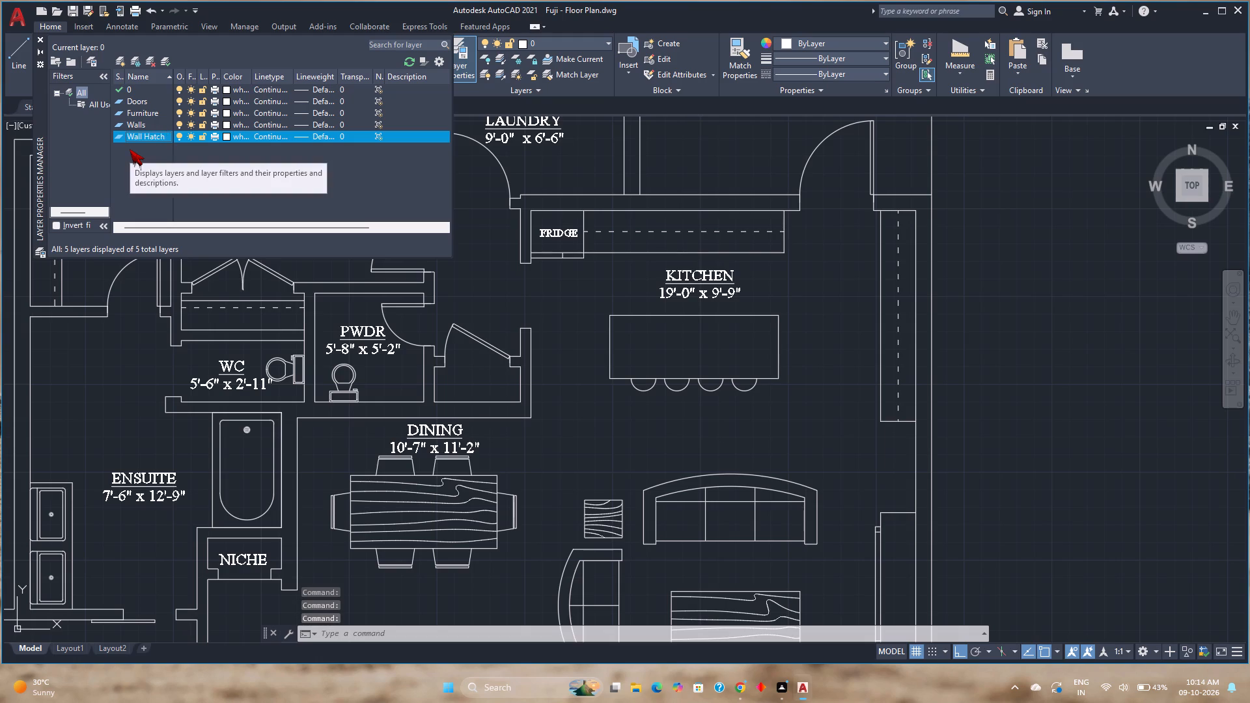
Create a new layer named Utilities.
{"action": "key", "text": "alt+n"}
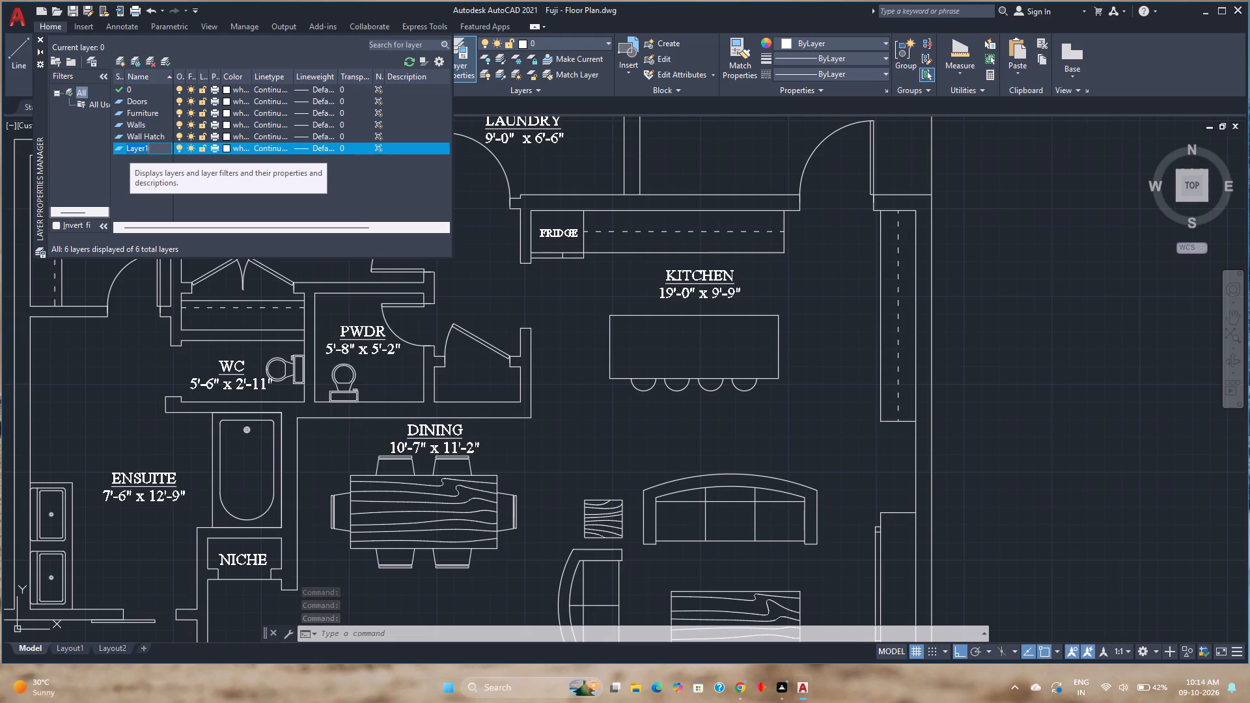
{"action": "type", "text": "Utili"}
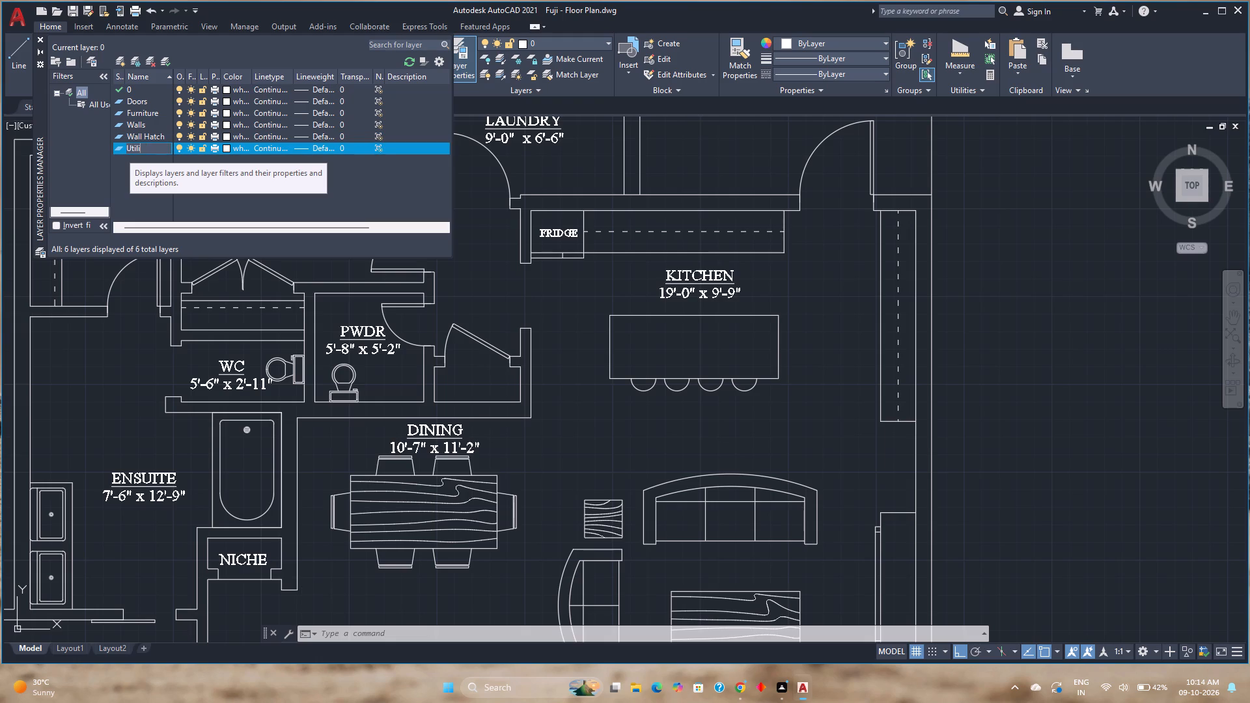
{"action": "type", "text": "ties"}
{"action": "key", "text": "Return"}
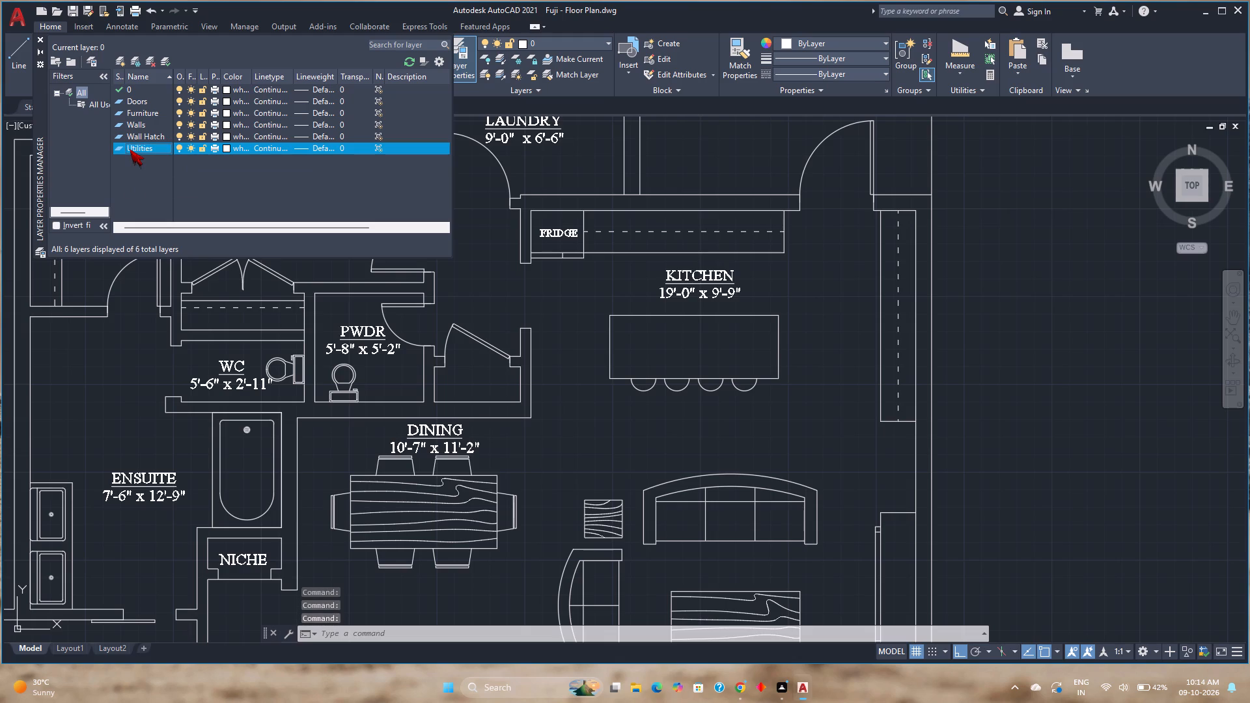
Set the Doors layer's colour to index 130 (cyan) and the Furniture layer's colour to index 31 (light orange).
{"action": "left_click", "coordinate": [228, 99]}
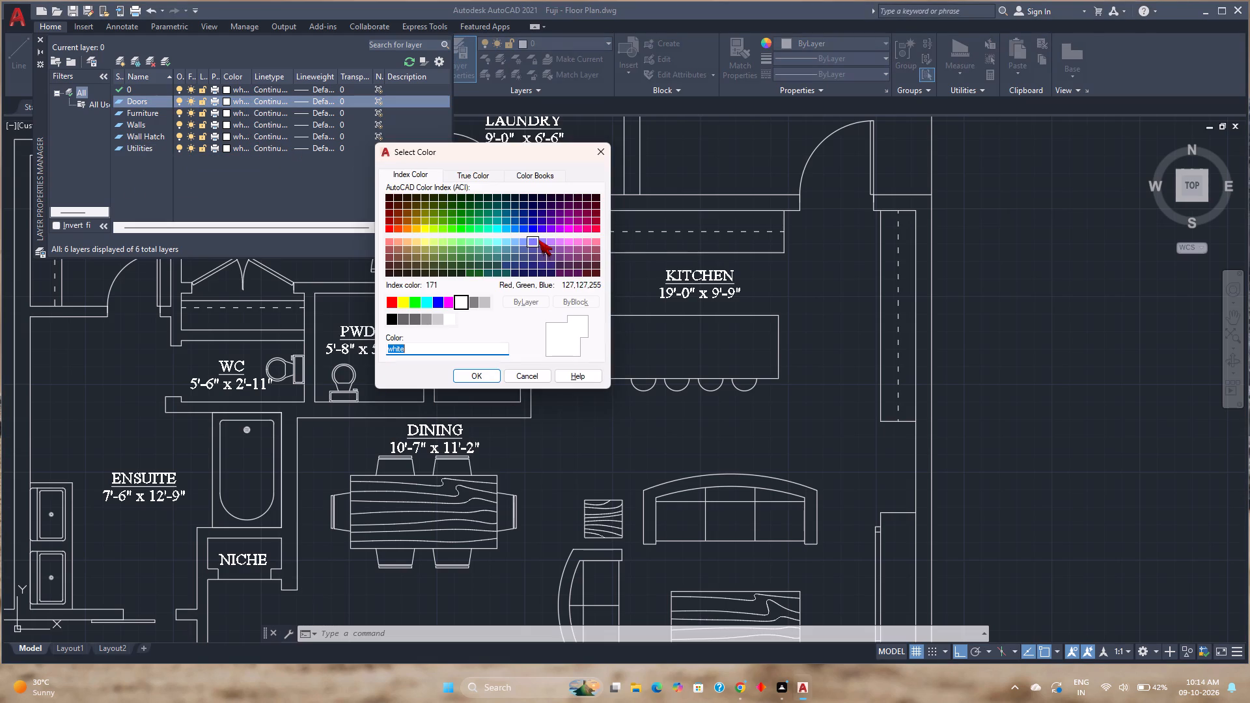
{"action": "left_click", "coordinate": [497, 230]}
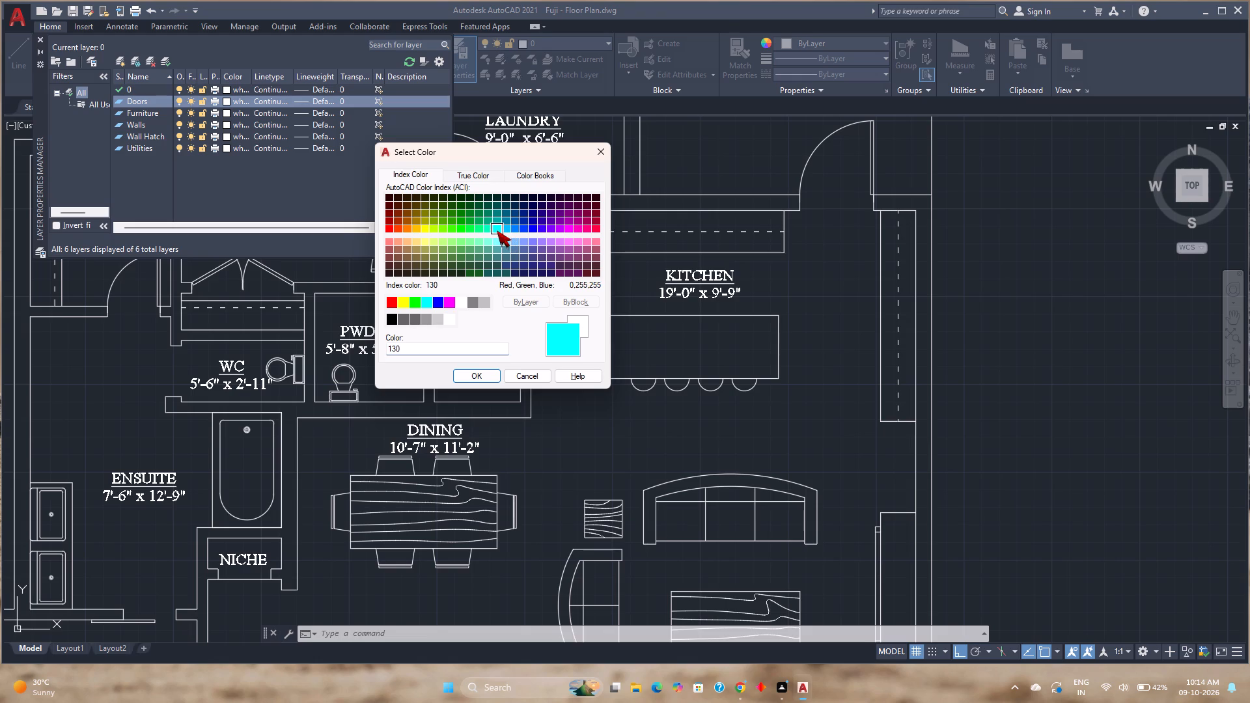
{"action": "left_click", "coordinate": [484, 372]}
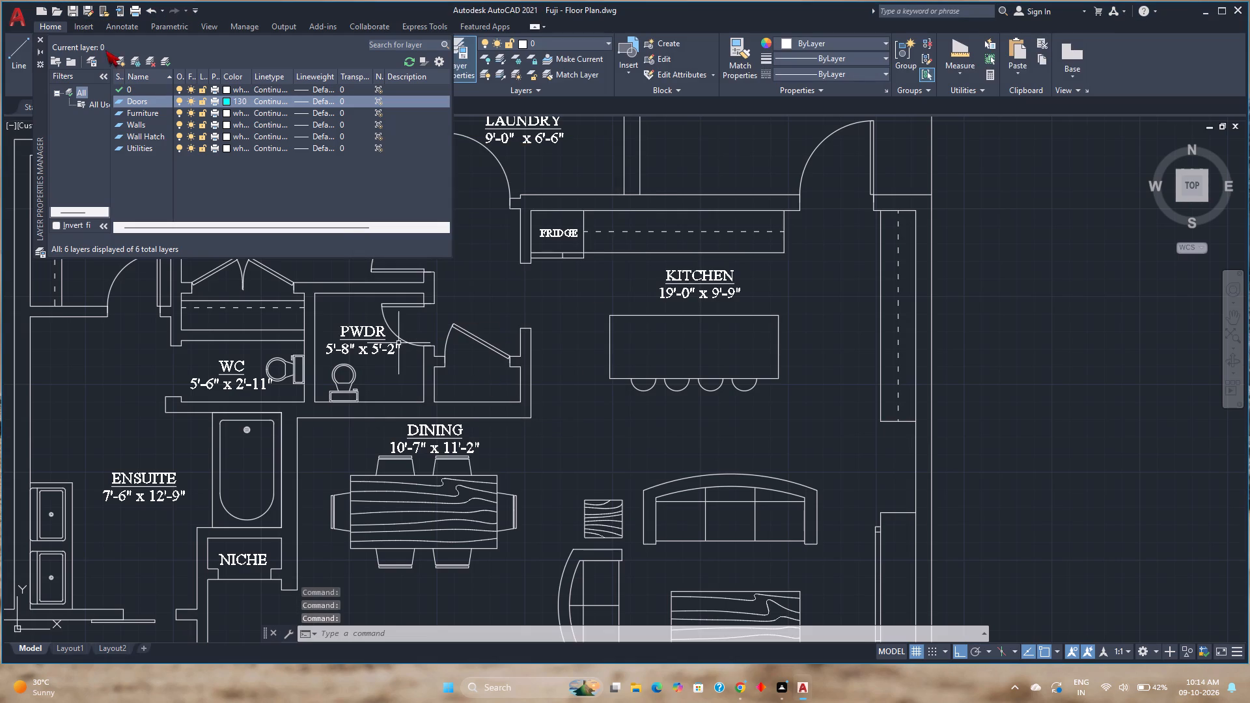
{"action": "left_click", "coordinate": [227, 114]}
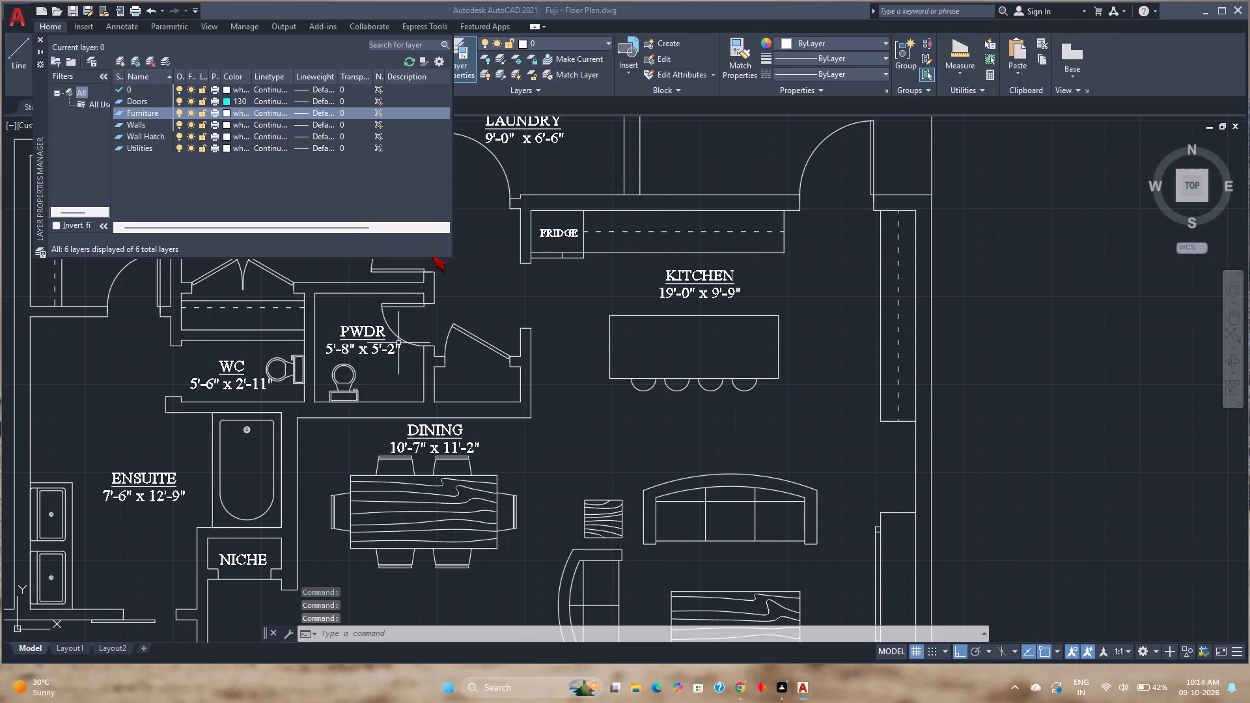
{"action": "left_click", "coordinate": [404, 238]}
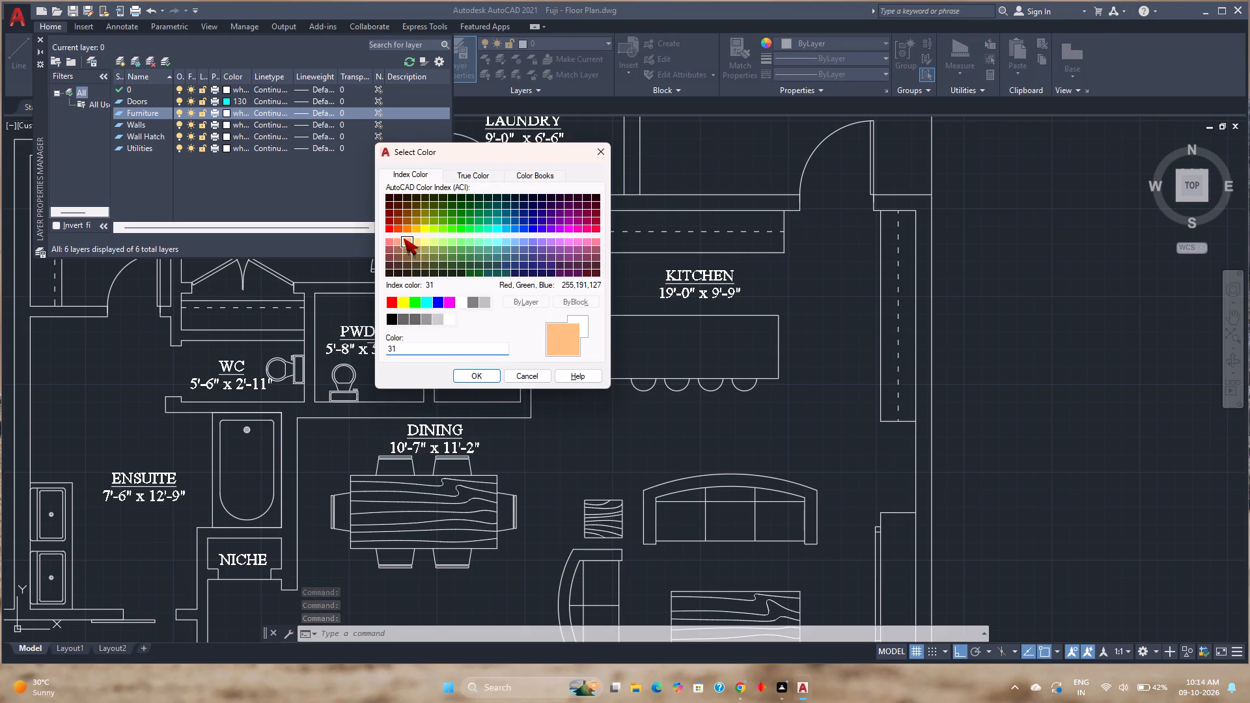
{"action": "left_click", "coordinate": [453, 376]}
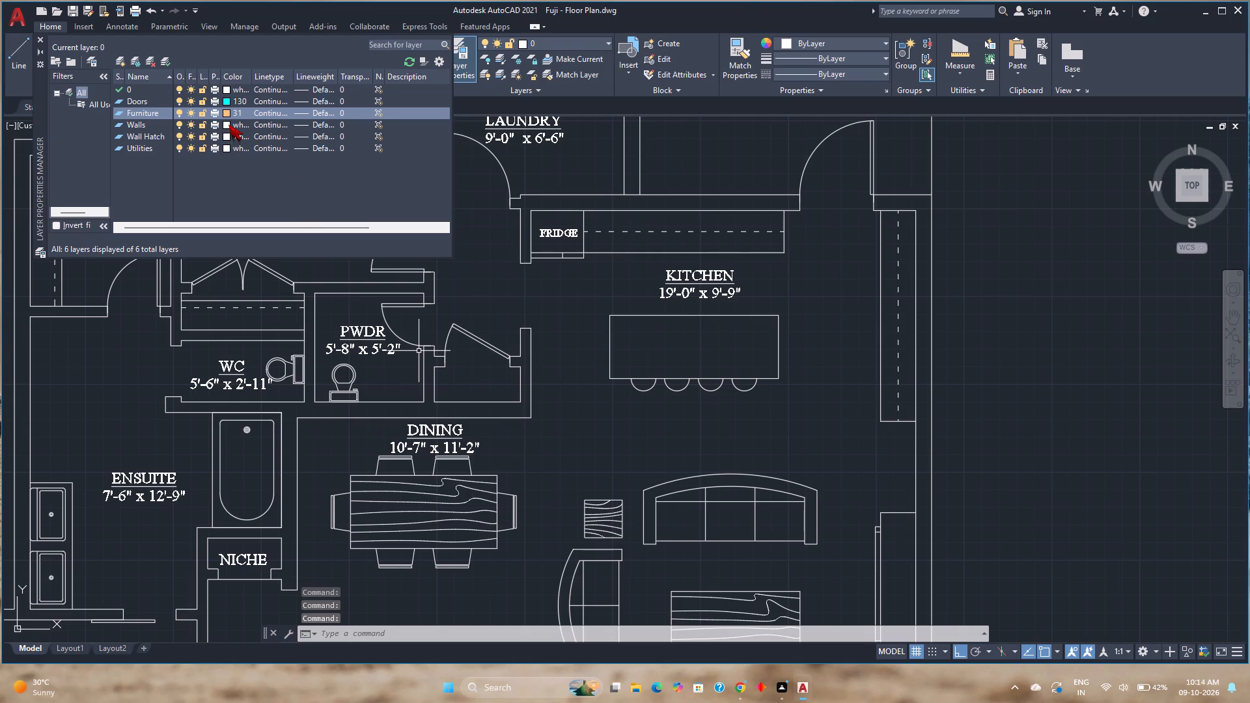
Set the Walls layer's colour to index 151 (light blue).
{"action": "left_click", "coordinate": [229, 124]}
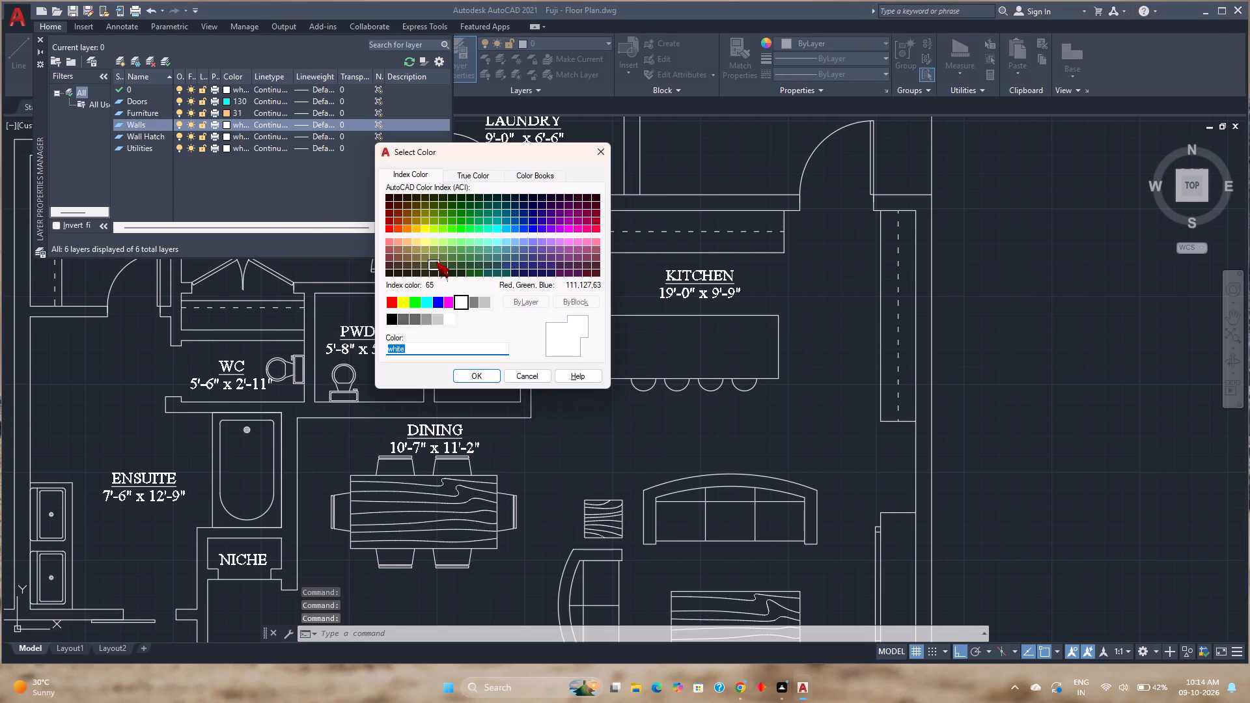
{"action": "left_click", "coordinate": [525, 241]}
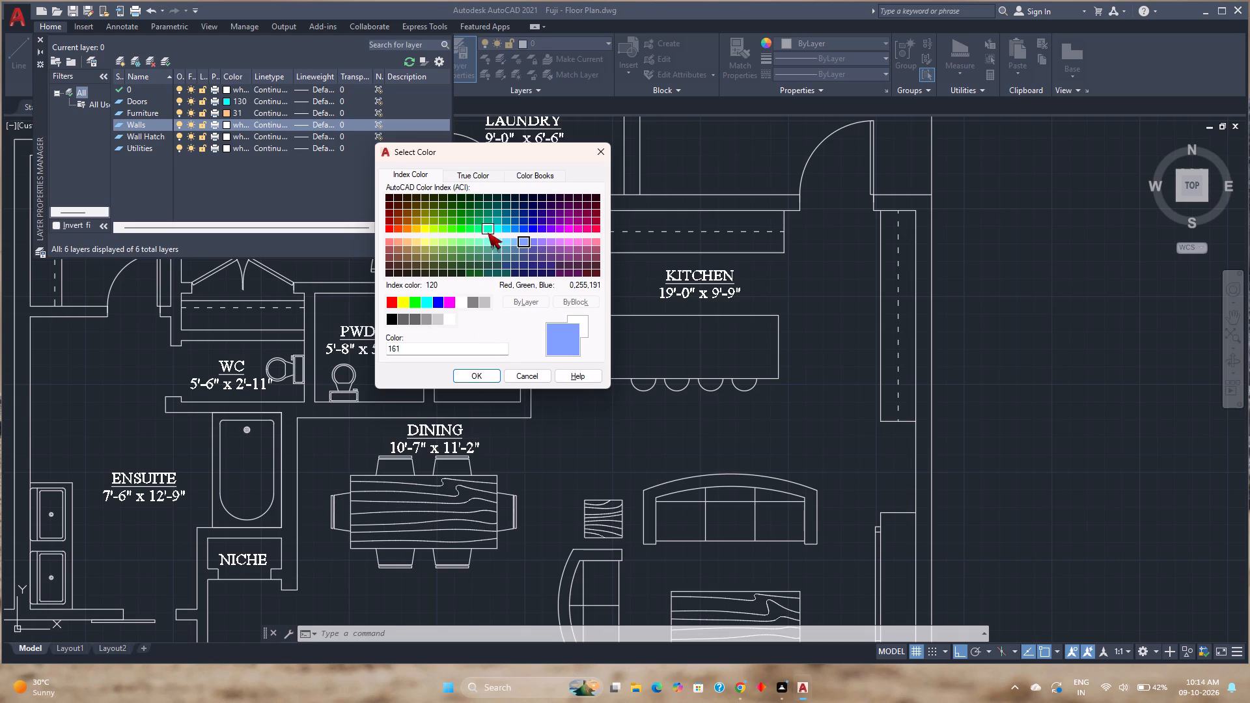
{"action": "left_click", "coordinate": [486, 243]}
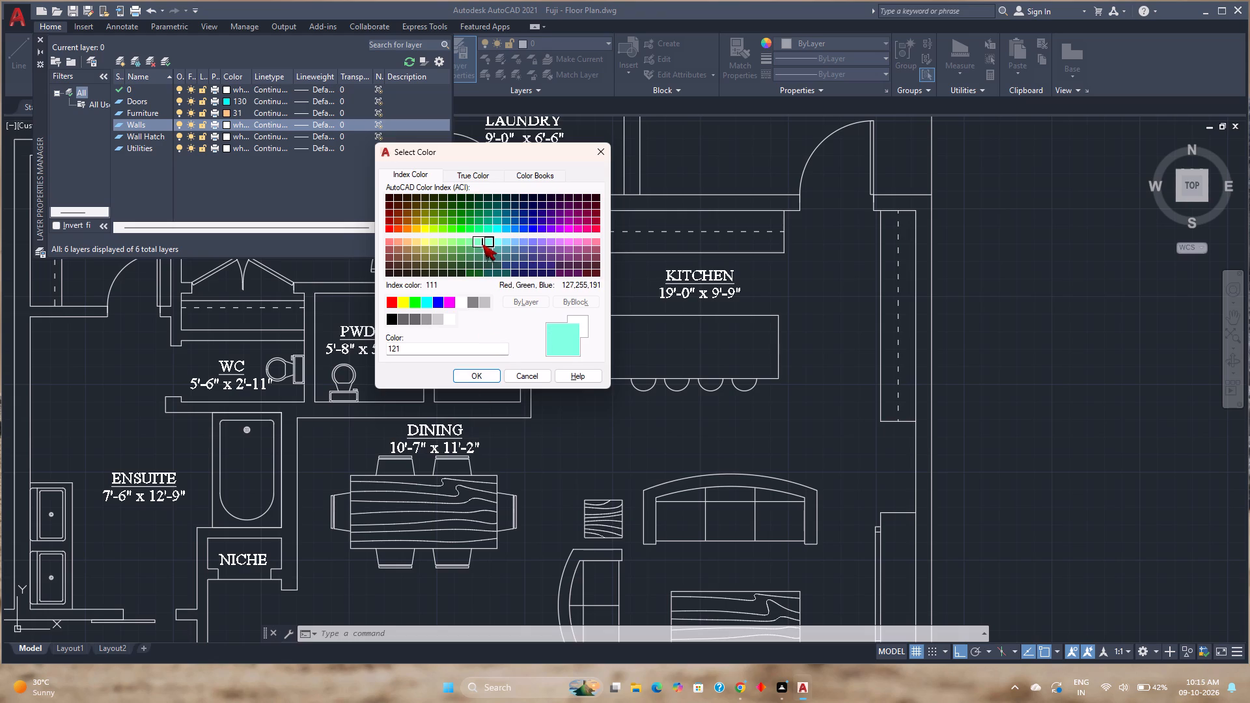
{"action": "left_click", "coordinate": [480, 244]}
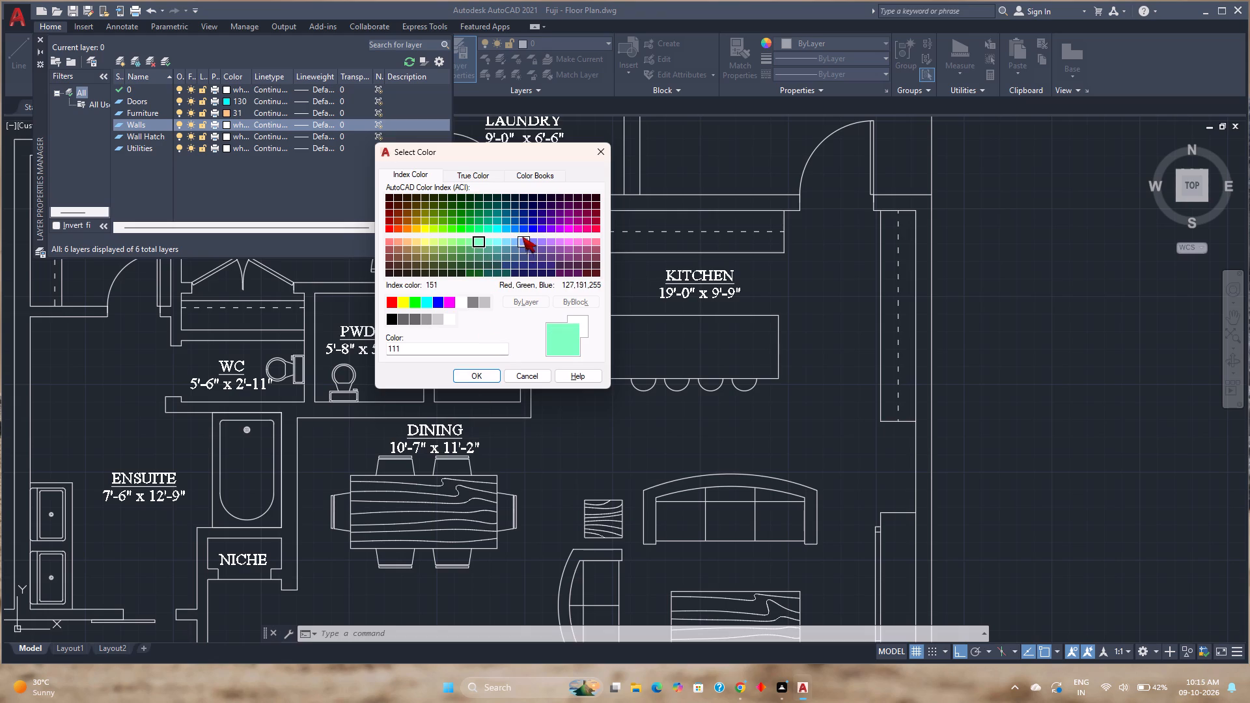
{"action": "left_click", "coordinate": [564, 240]}
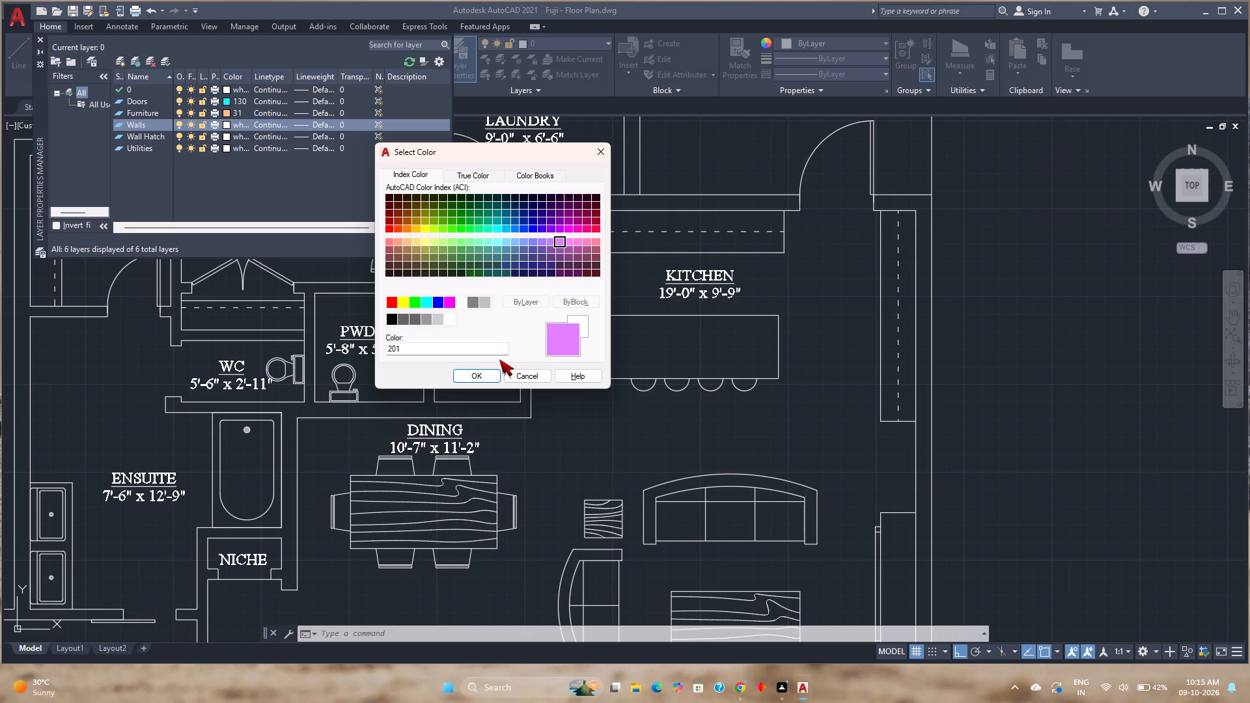
{"action": "left_click", "coordinate": [529, 242]}
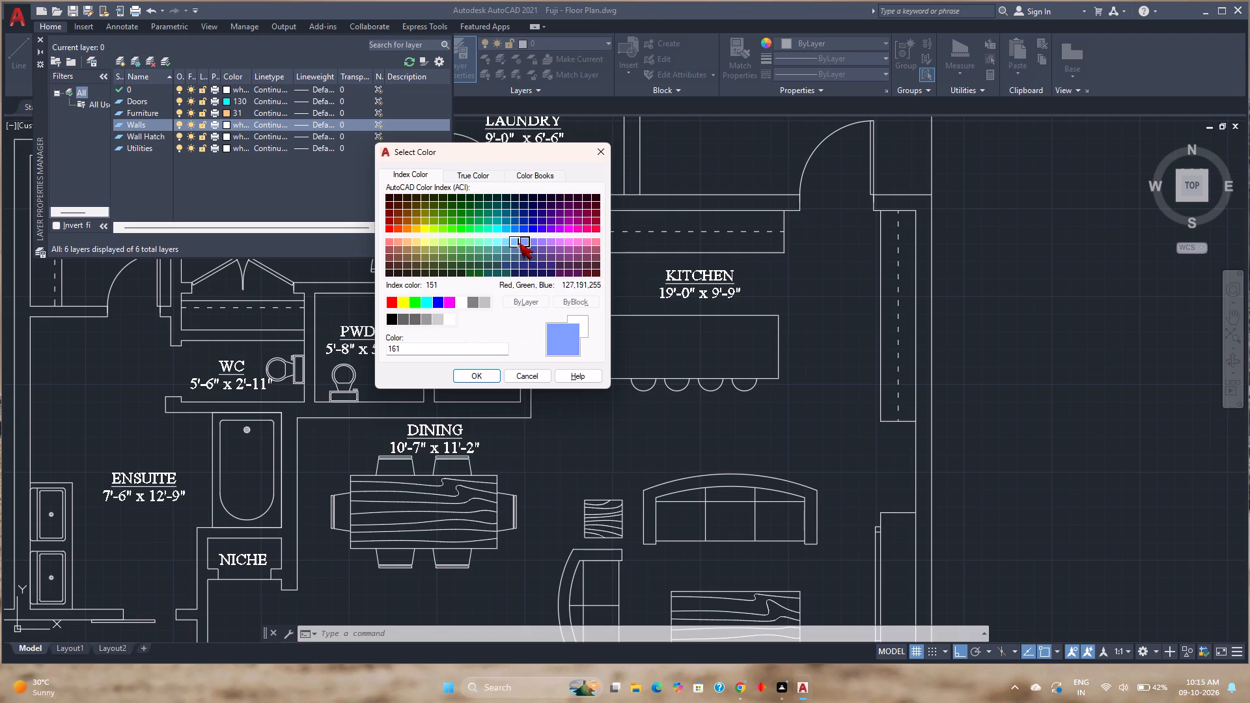
{"action": "left_click", "coordinate": [518, 243]}
{"action": "left_click", "coordinate": [465, 376]}
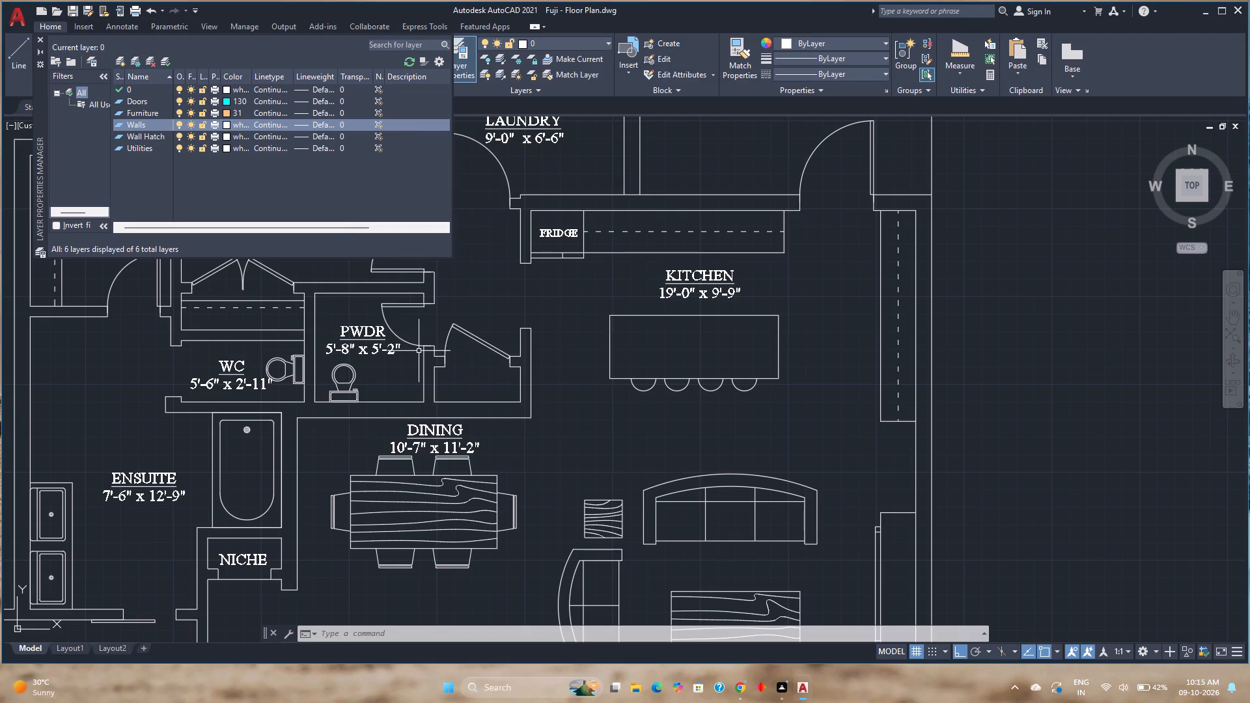
Set the Wall Hatch layer's colour to index 23 (brown) and the Utilities layer's colour to index 70 (lime green).
{"action": "left_click", "coordinate": [226, 135]}
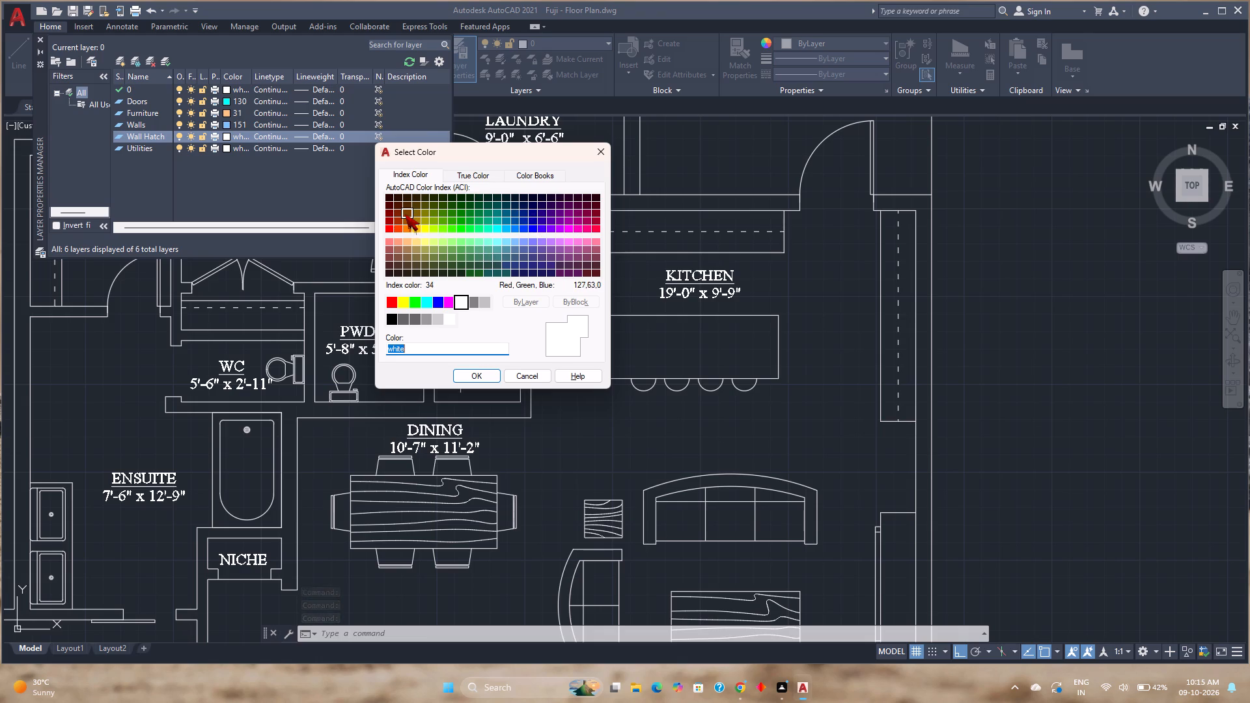
{"action": "left_click", "coordinate": [397, 253]}
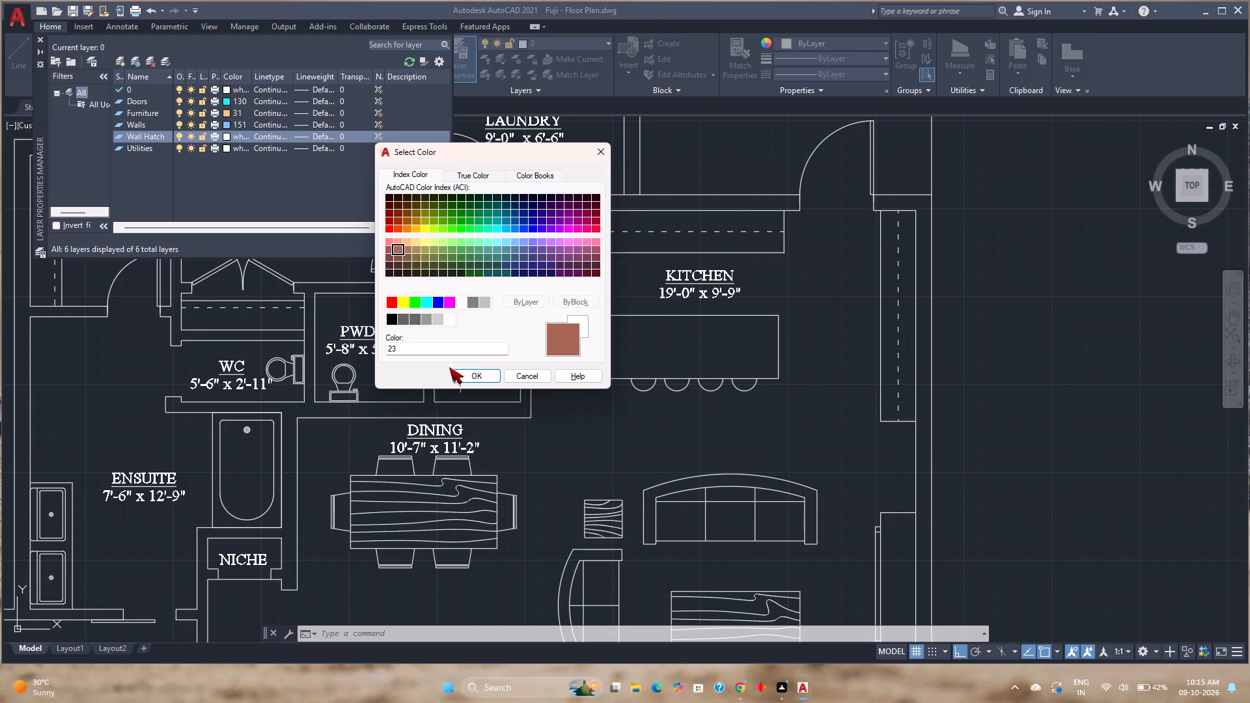
{"action": "left_click", "coordinate": [464, 376]}
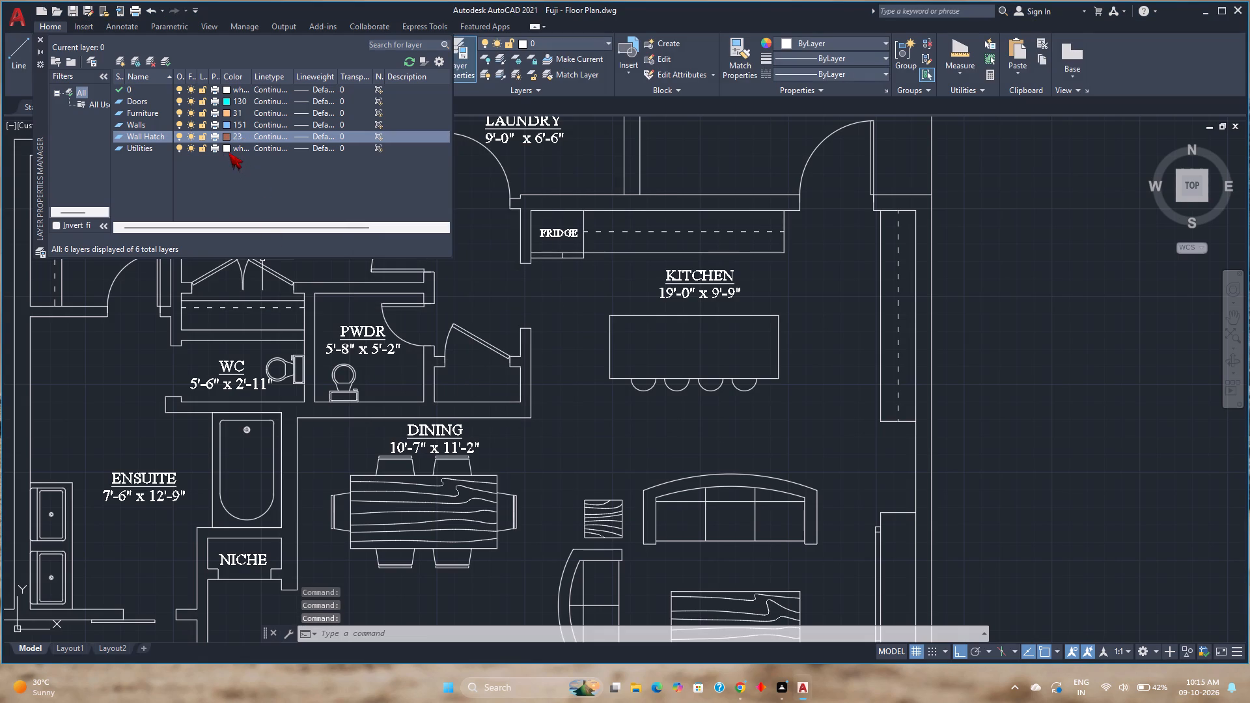
{"action": "left_click", "coordinate": [229, 151]}
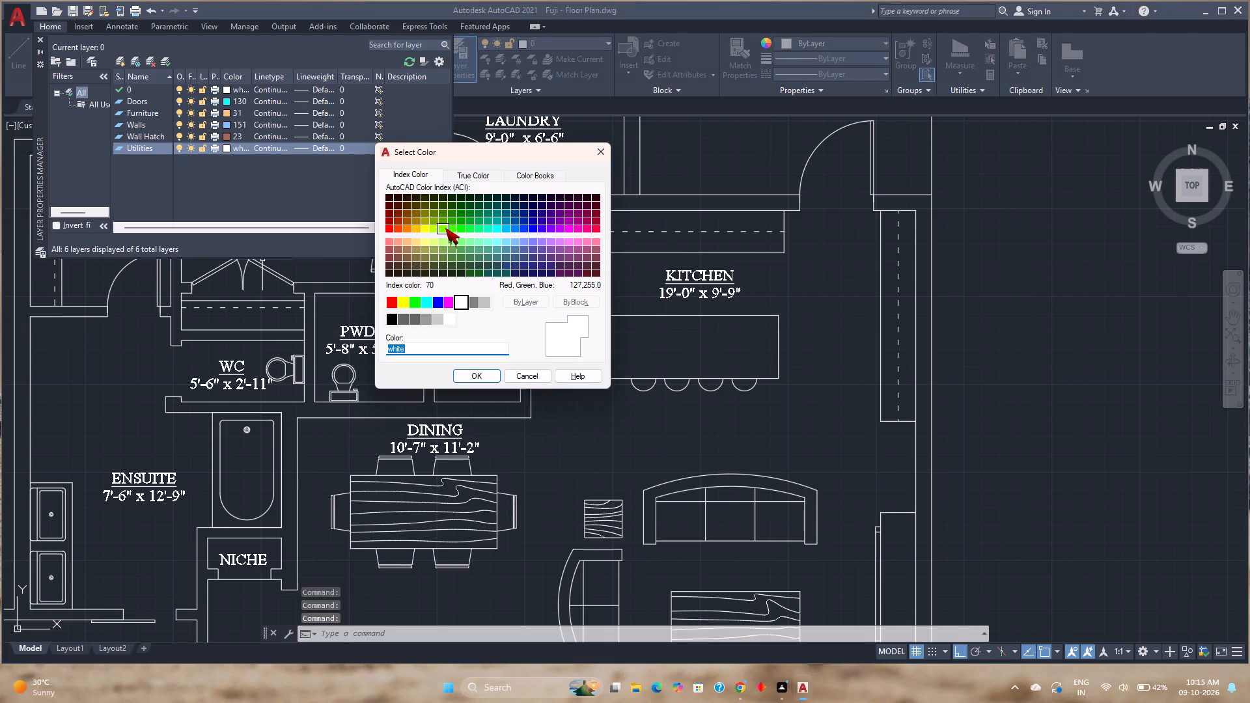
{"action": "left_click", "coordinate": [443, 230]}
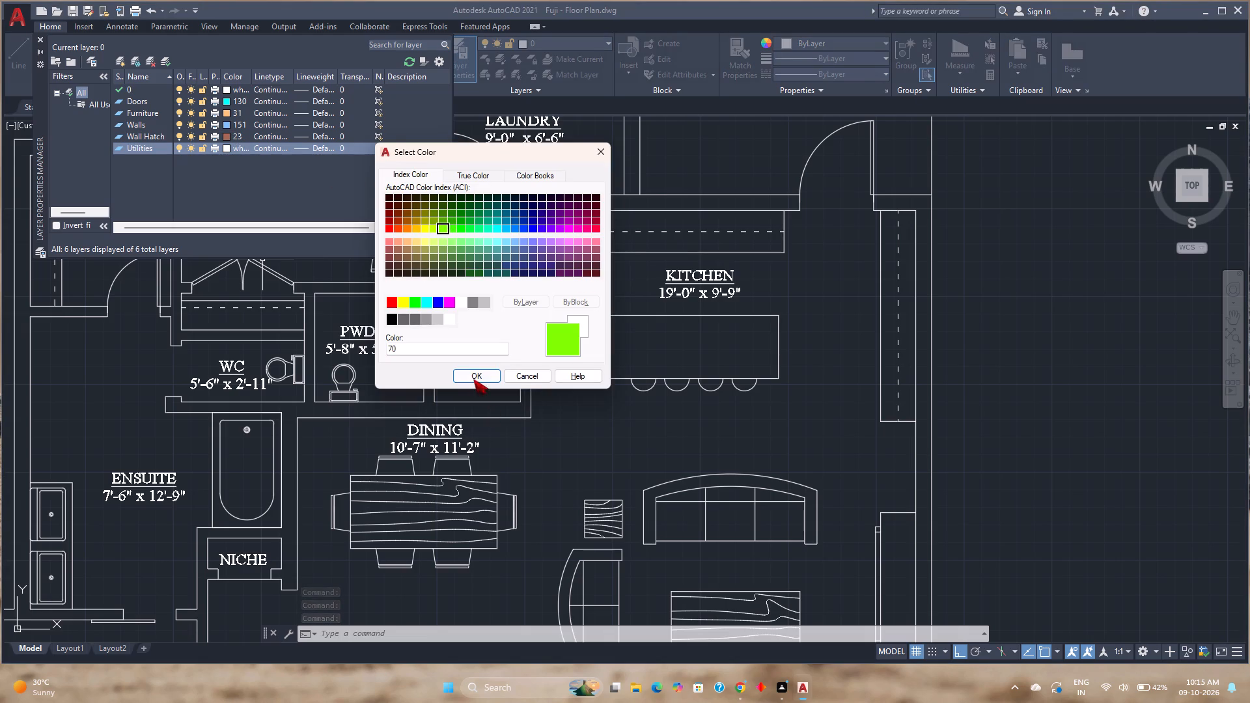
{"action": "left_click", "coordinate": [473, 375]}
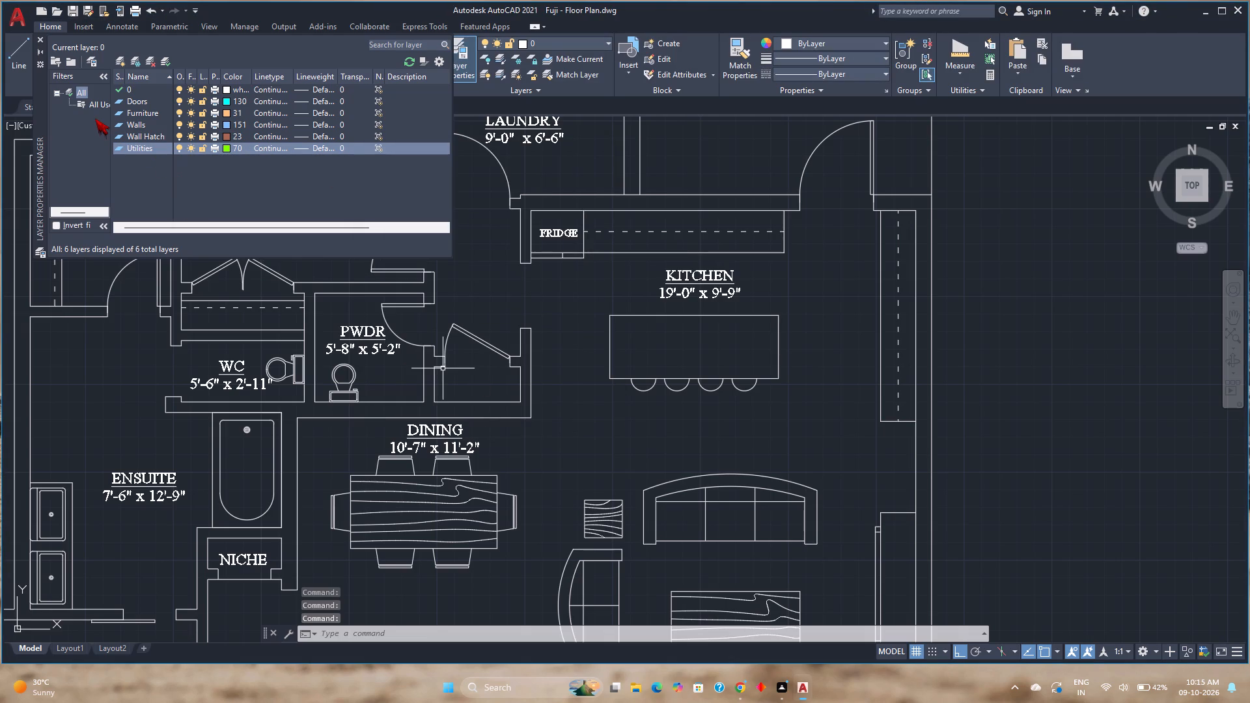
Create a new layer named Stairs with colour index 50 (yellow) and close the layer manager.
{"action": "key", "text": "alt+n"}
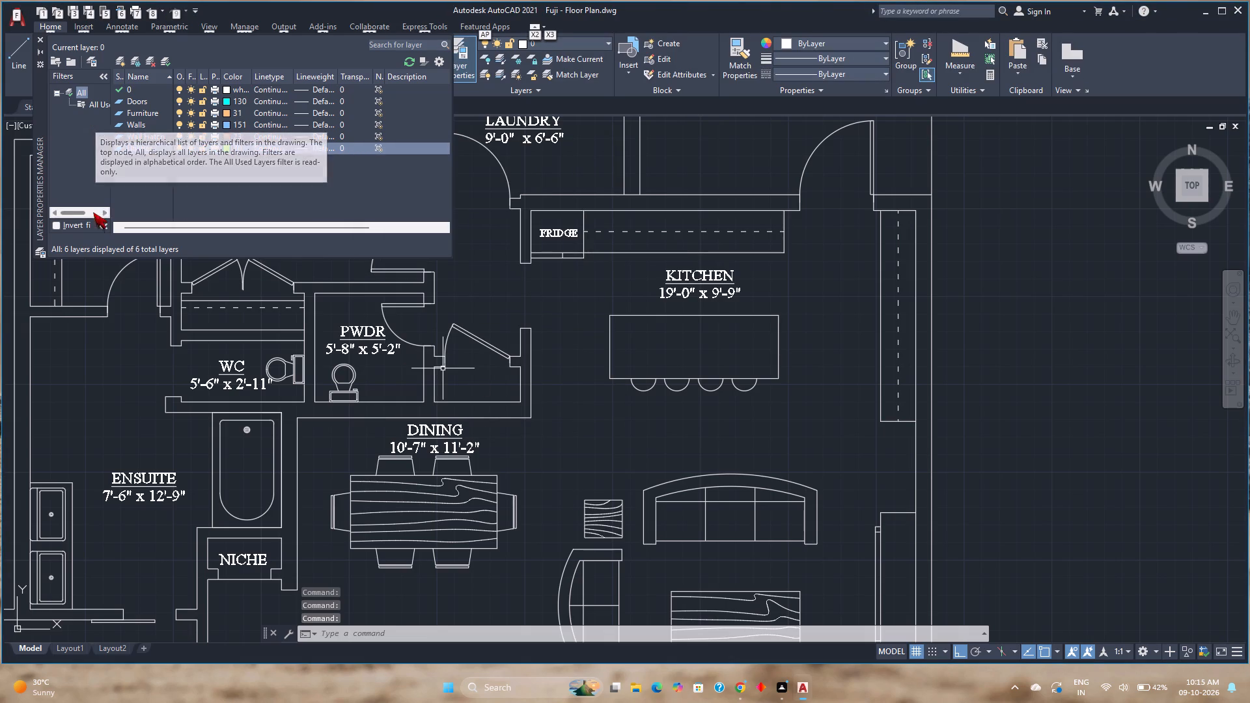
{"action": "left_click_drag", "start_coordinate": [247, 196], "coordinate": [255, 200]}
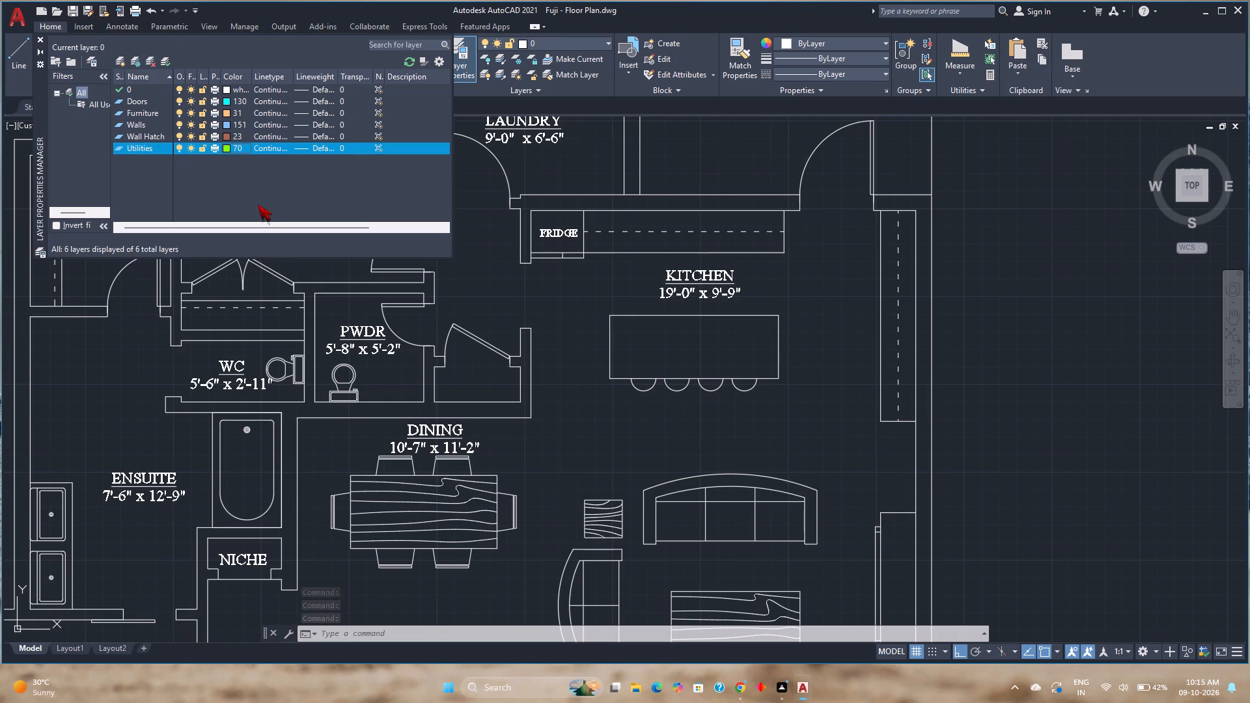
{"action": "key", "text": "alt+n"}
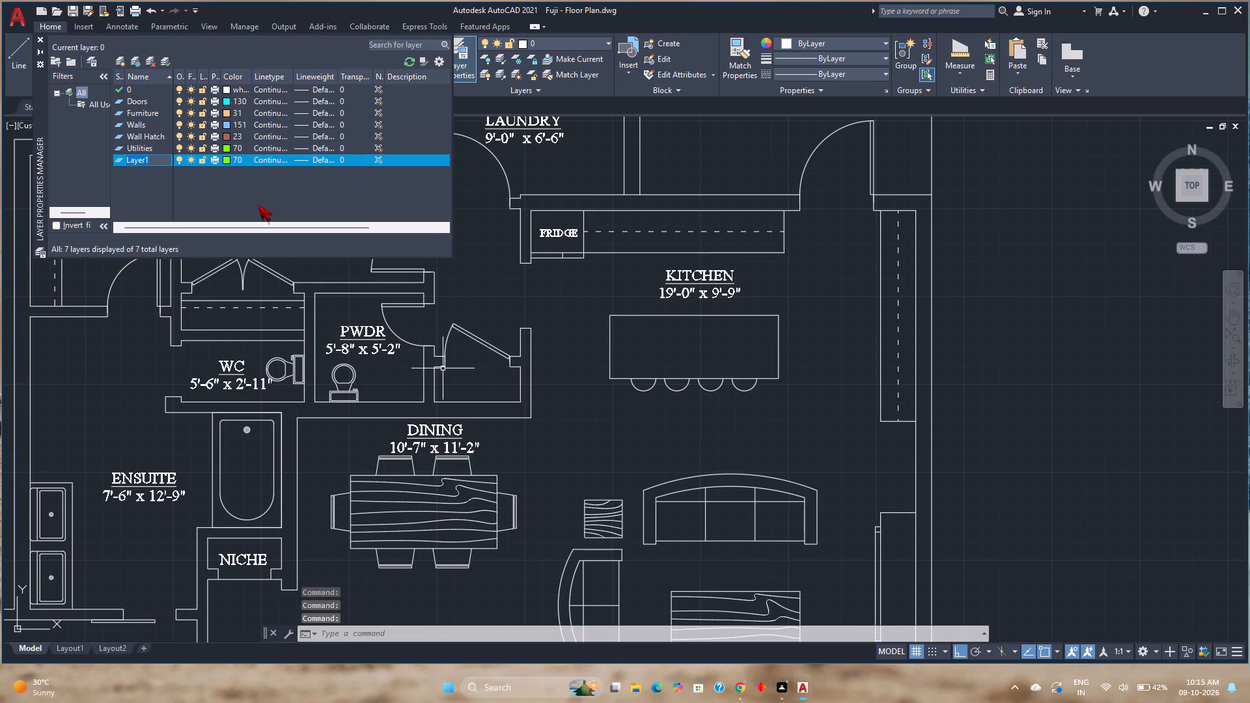
{"action": "type", "text": "Stairs"}
{"action": "key", "text": "Return"}
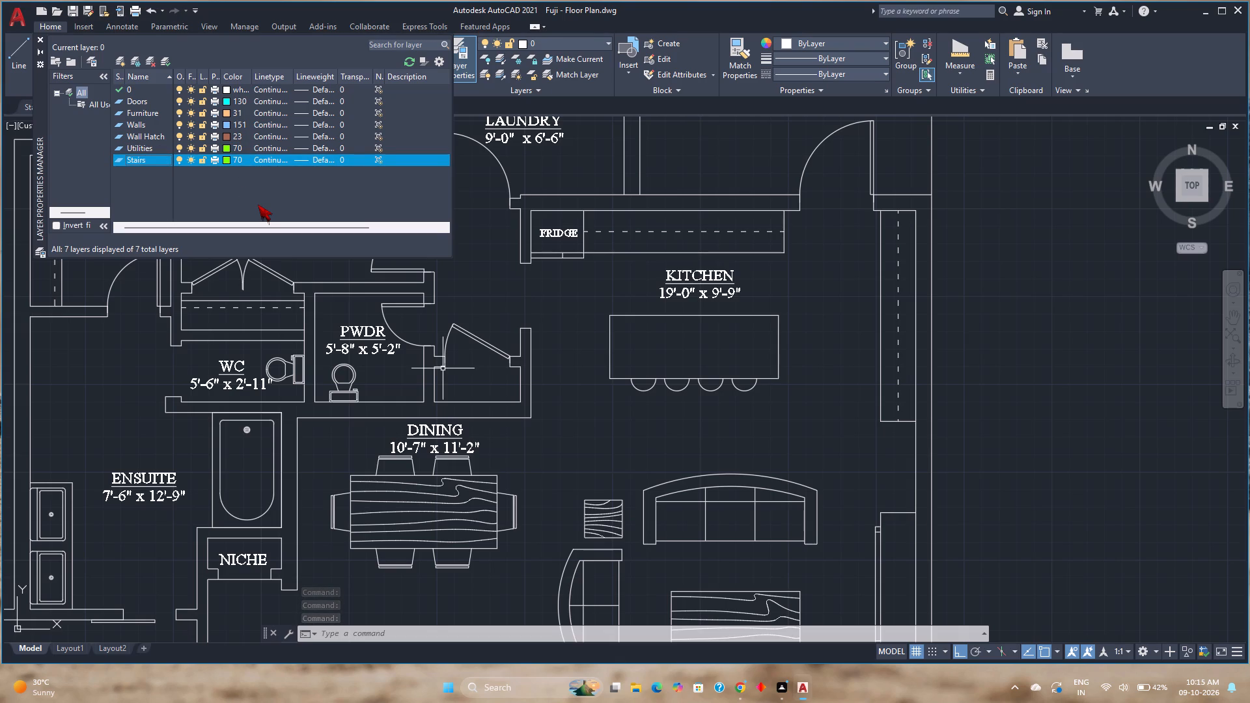
{"action": "left_click", "coordinate": [225, 163]}
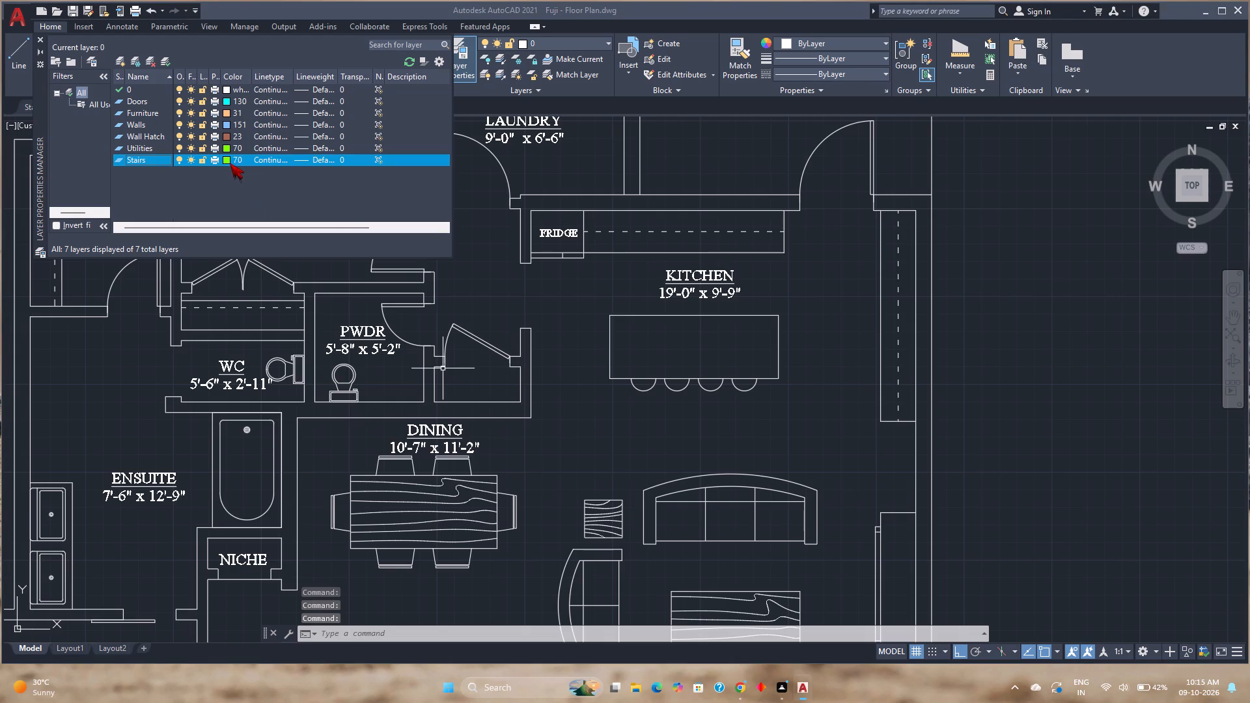
{"action": "left_click", "coordinate": [424, 229]}
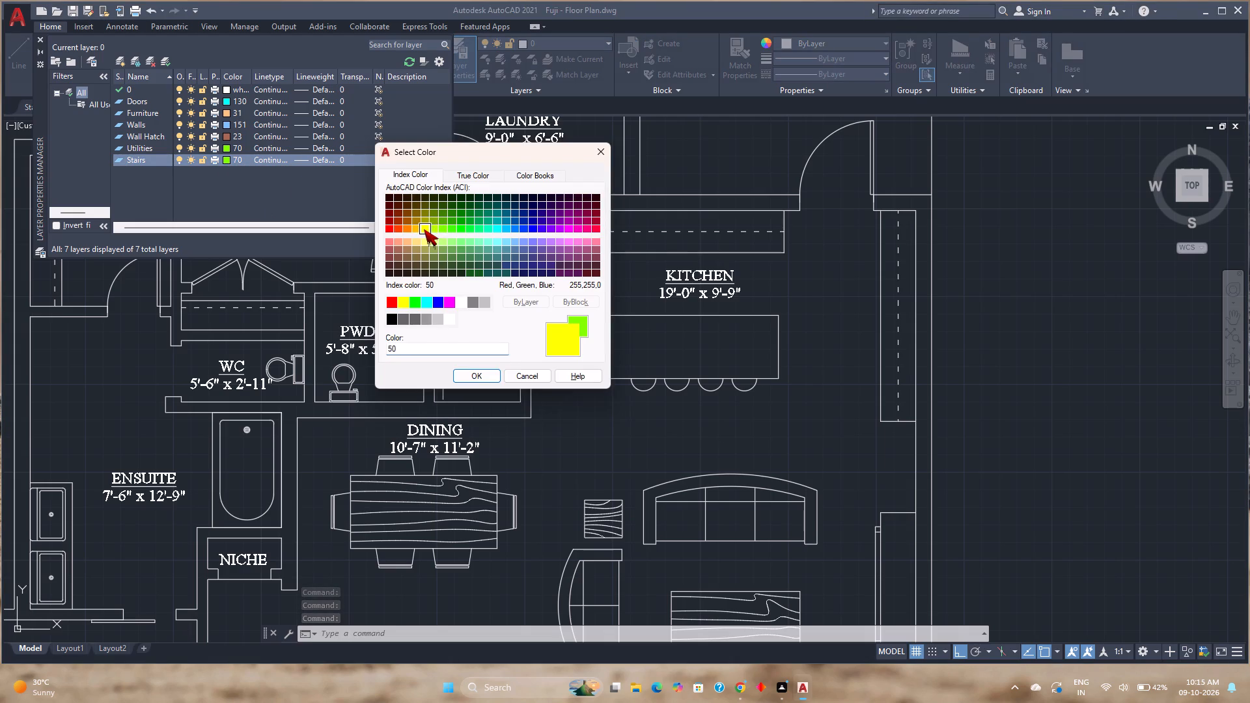
{"action": "left_click", "coordinate": [465, 379]}
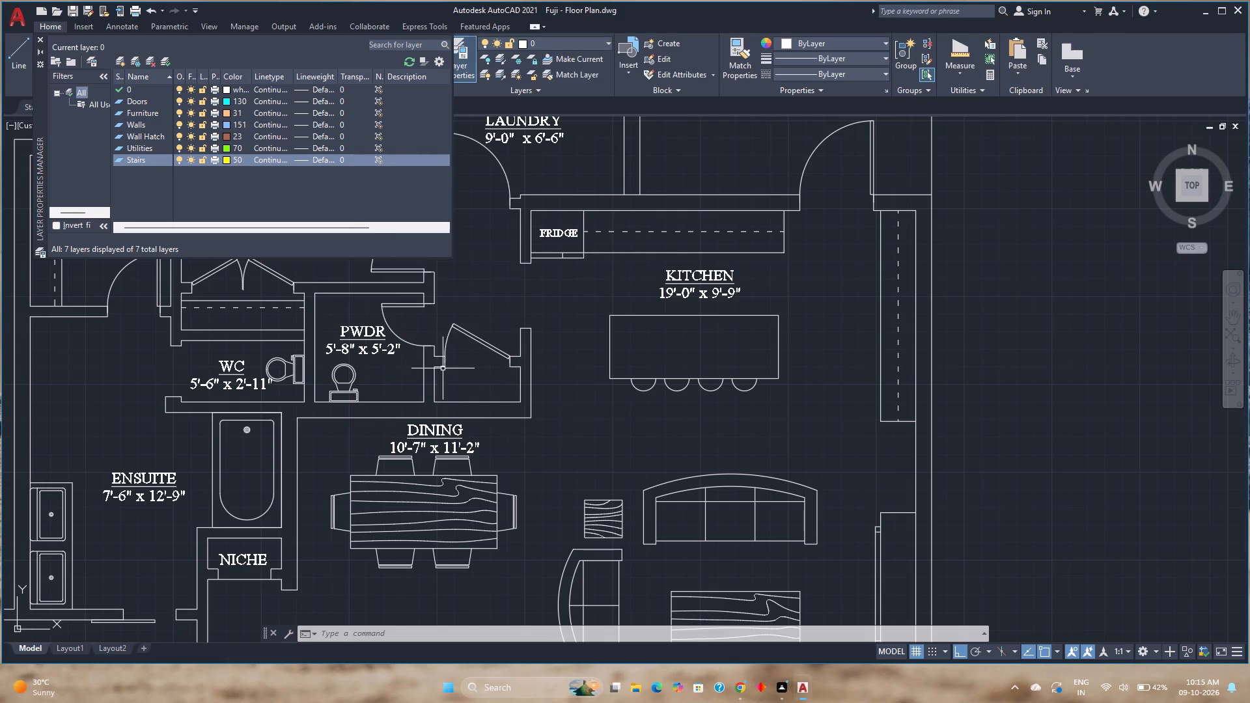
{"action": "left_click", "coordinate": [38, 40]}
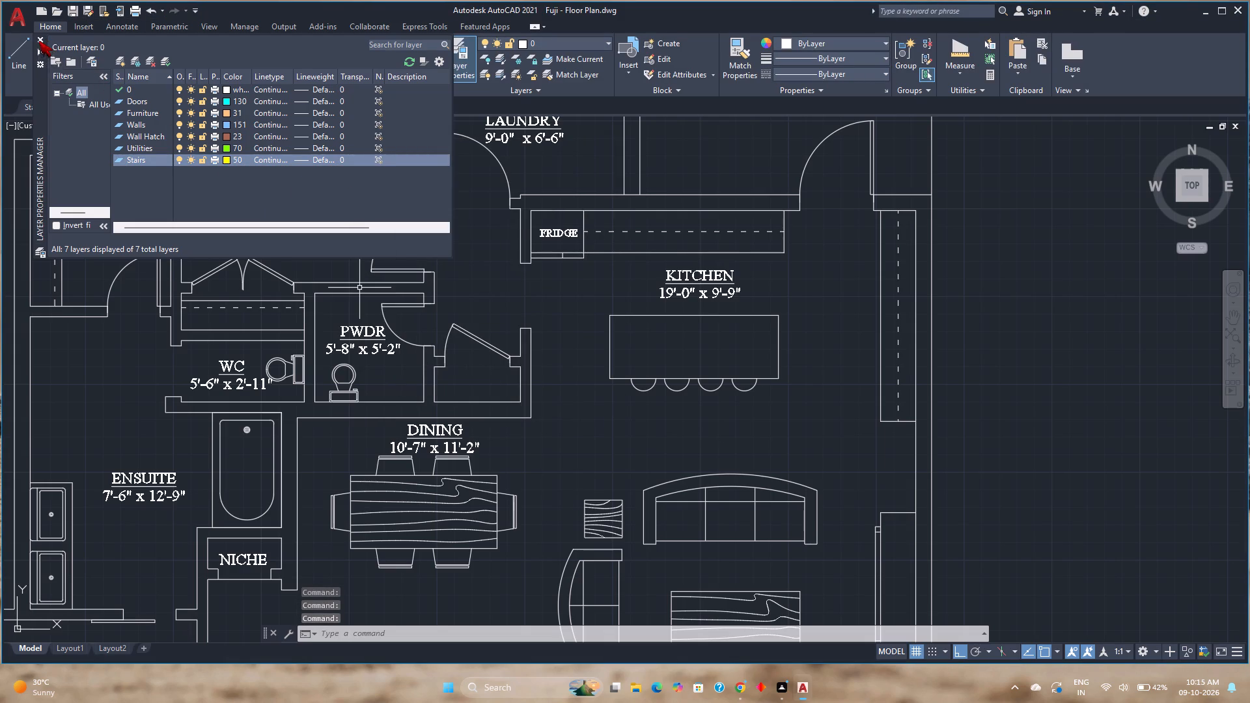
Assign the staircase beside the foyer, along with the FOYER BELOW label, to the Stairs layer.
{"action": "scroll", "coordinate": [370, 320], "scroll_direction": "down", "scroll_amount": 2}
{"action": "middle_click_drag", "start_coordinate": [382, 320], "coordinate": [475, 223]}
{"action": "scroll", "coordinate": [502, 463], "scroll_direction": "up", "scroll_amount": 3}
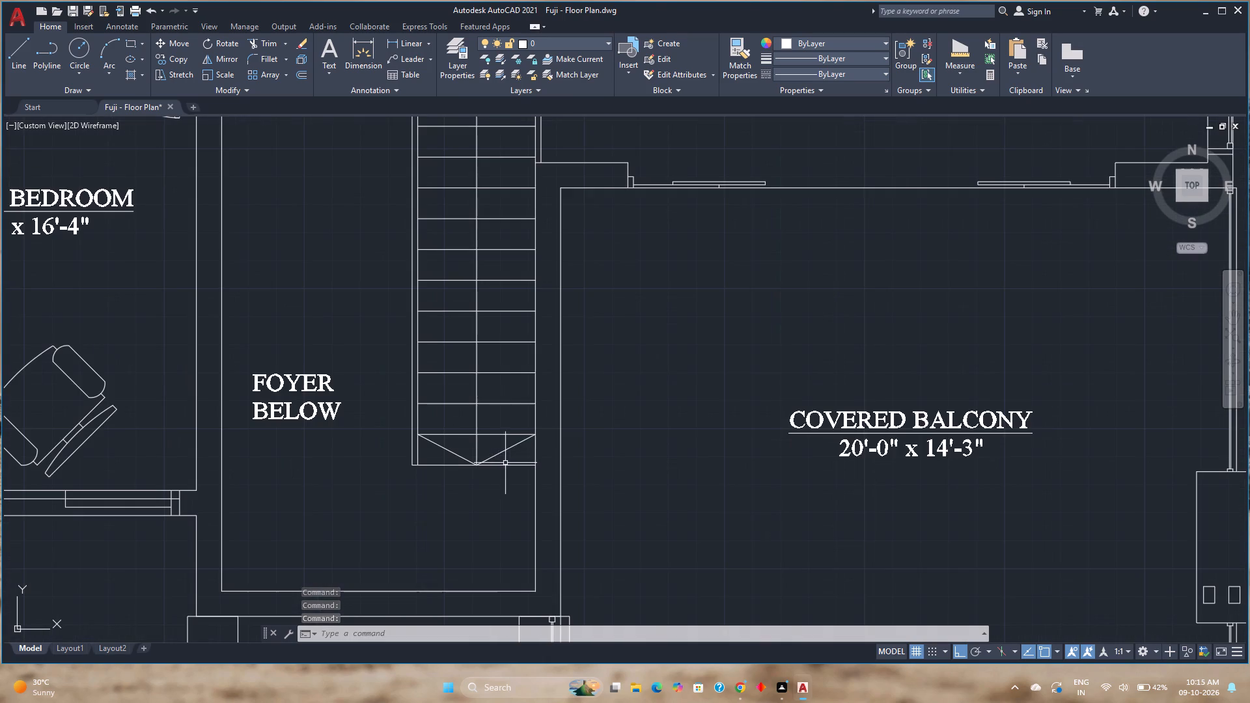
{"action": "scroll", "coordinate": [521, 484], "scroll_direction": "up", "scroll_amount": 1}
{"action": "left_click", "coordinate": [521, 484]}
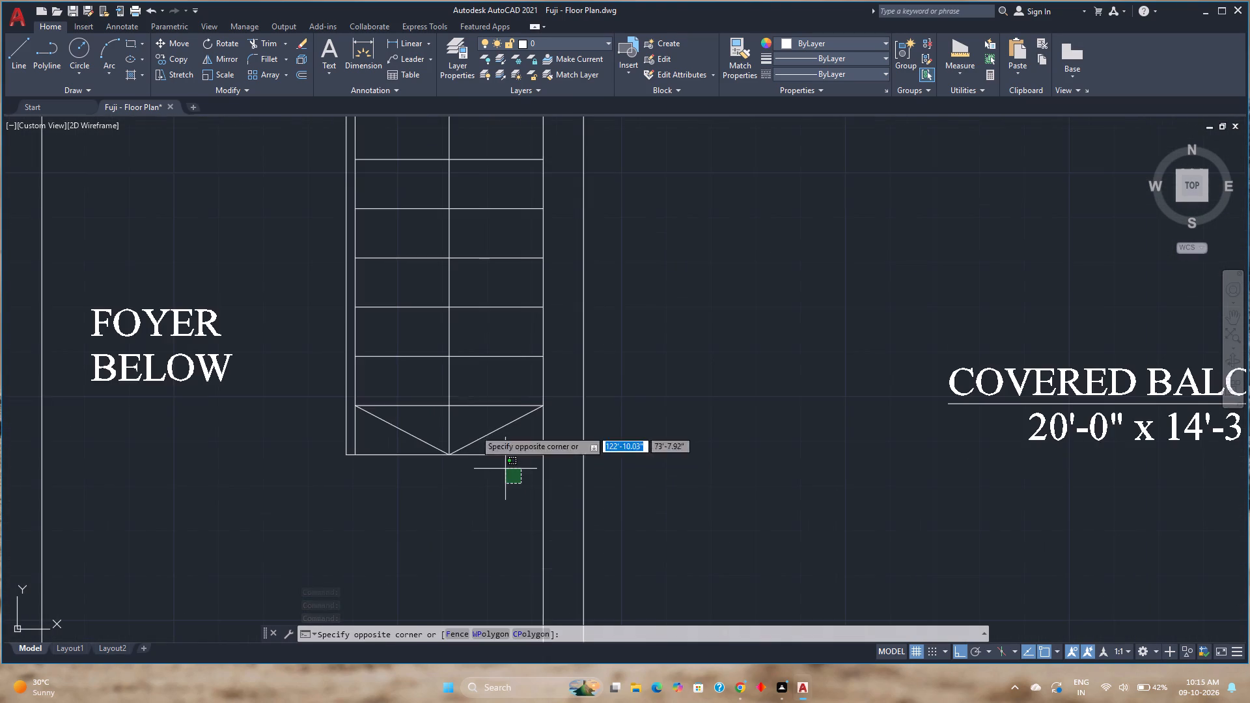
{"action": "scroll", "coordinate": [366, 303], "scroll_direction": "down", "scroll_amount": 3}
{"action": "middle_click_drag", "start_coordinate": [367, 303], "coordinate": [454, 514]}
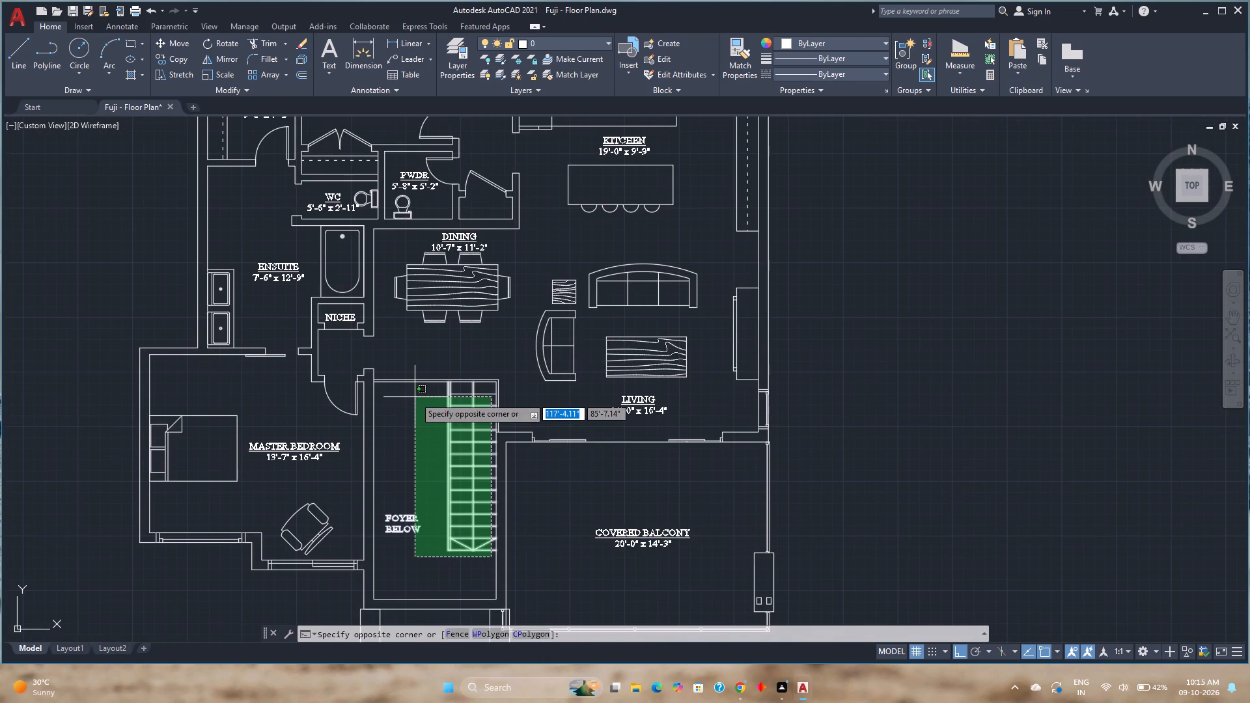
{"action": "left_click", "coordinate": [415, 390]}
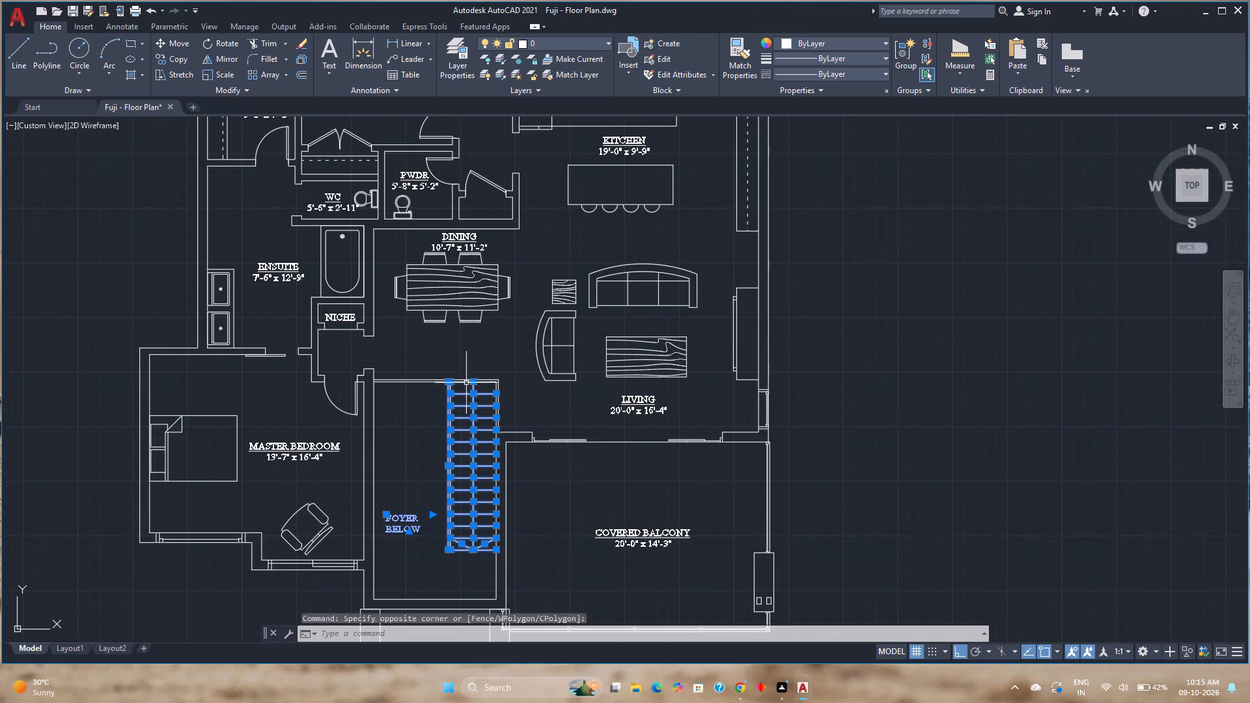
{"action": "left_click", "coordinate": [542, 42]}
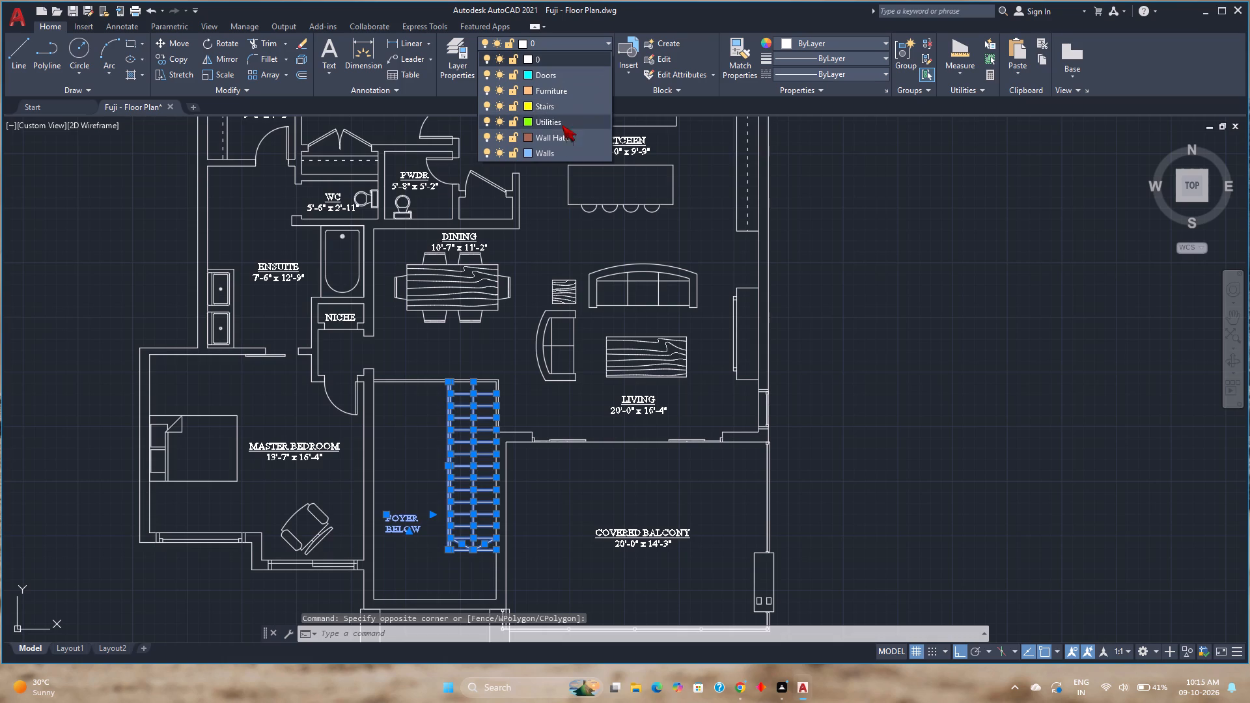
{"action": "left_click", "coordinate": [555, 103]}
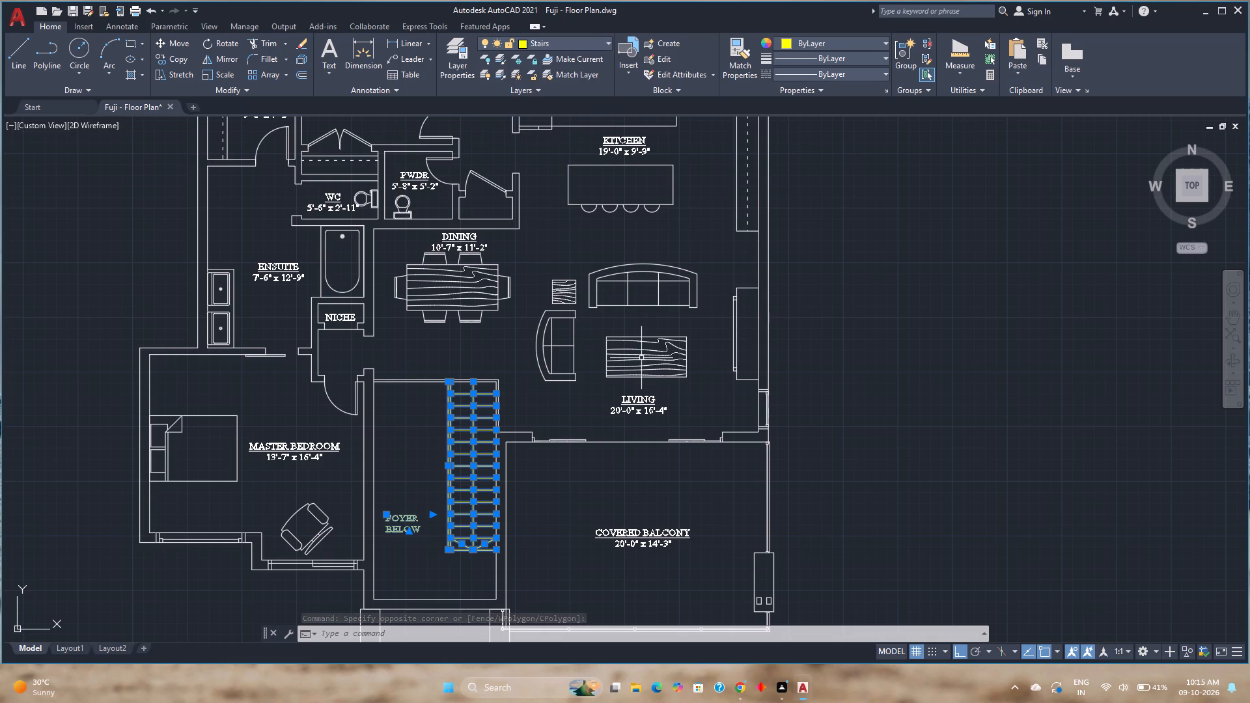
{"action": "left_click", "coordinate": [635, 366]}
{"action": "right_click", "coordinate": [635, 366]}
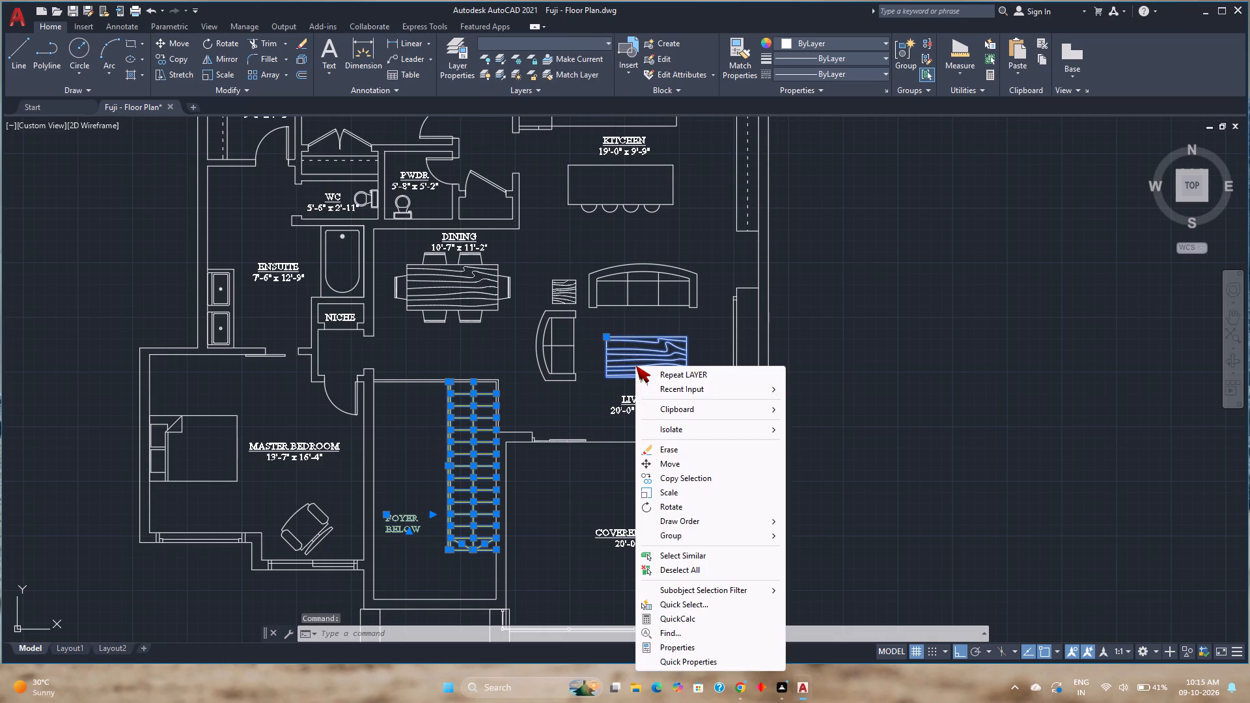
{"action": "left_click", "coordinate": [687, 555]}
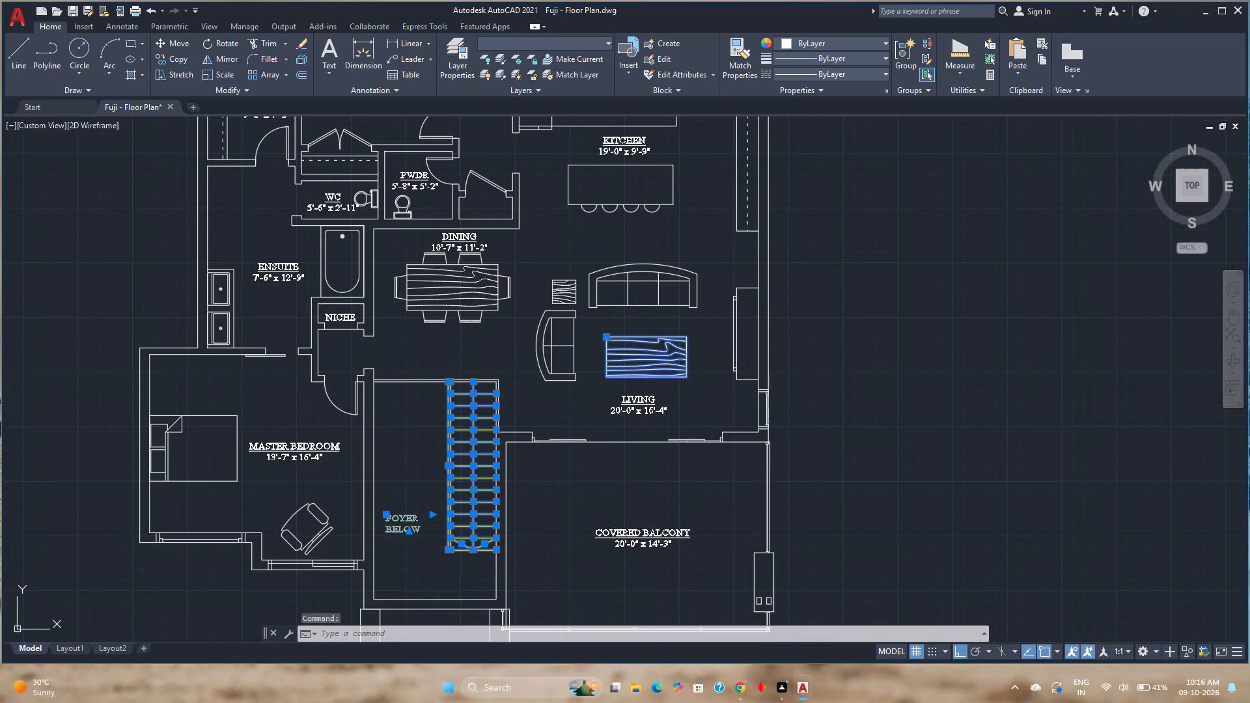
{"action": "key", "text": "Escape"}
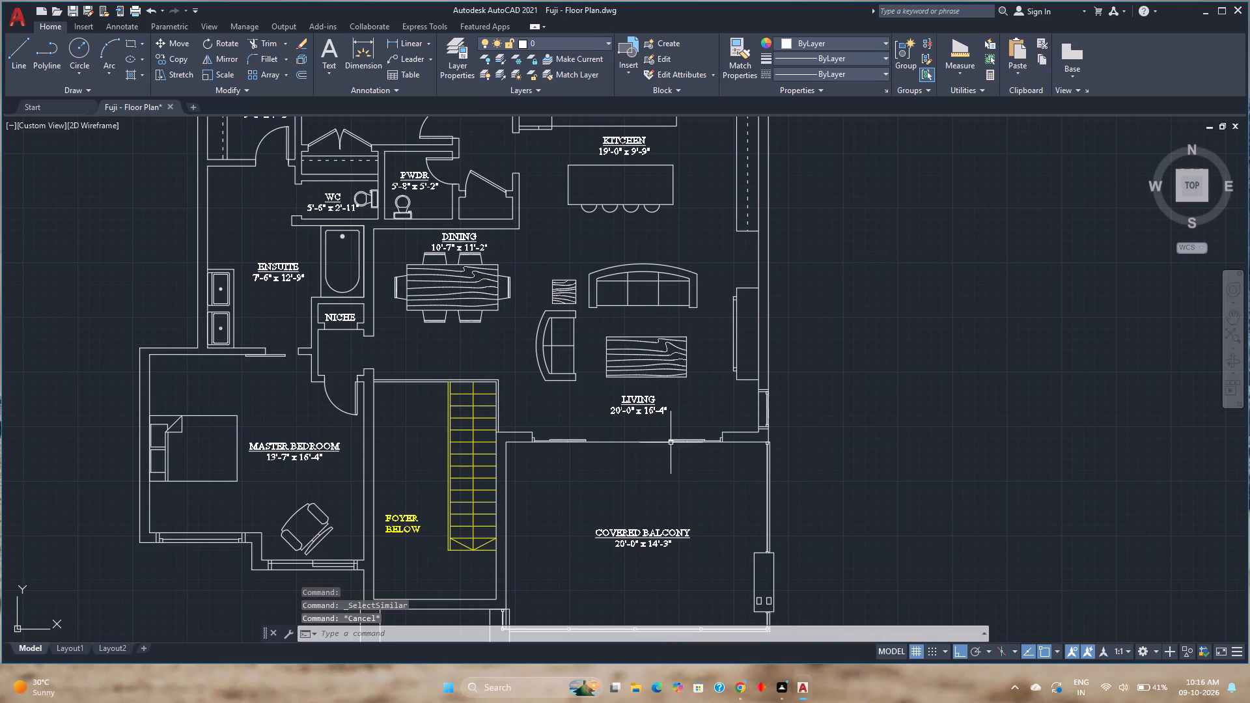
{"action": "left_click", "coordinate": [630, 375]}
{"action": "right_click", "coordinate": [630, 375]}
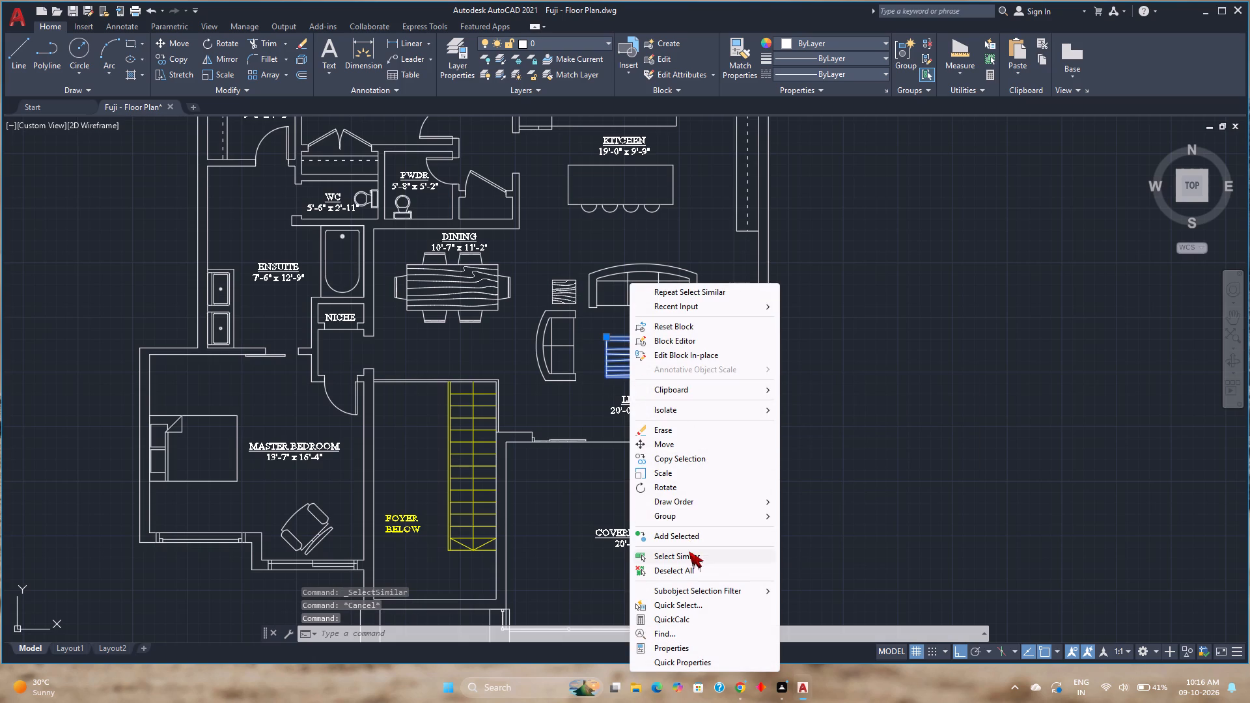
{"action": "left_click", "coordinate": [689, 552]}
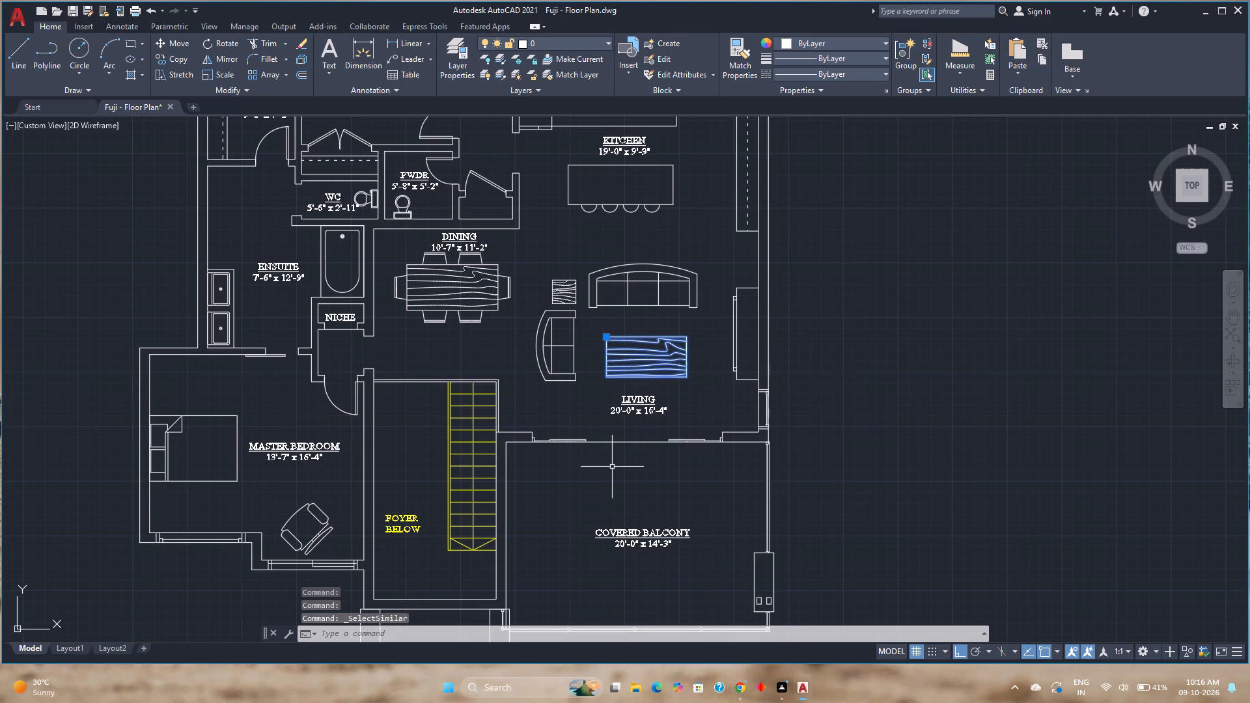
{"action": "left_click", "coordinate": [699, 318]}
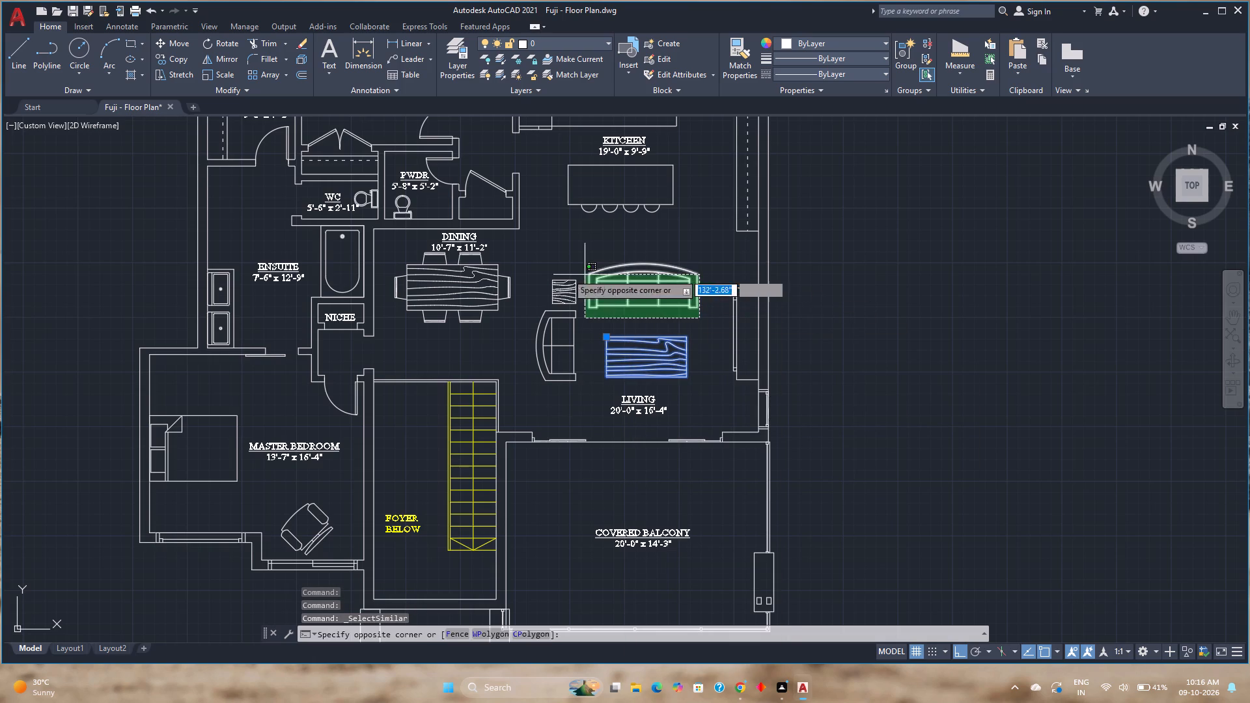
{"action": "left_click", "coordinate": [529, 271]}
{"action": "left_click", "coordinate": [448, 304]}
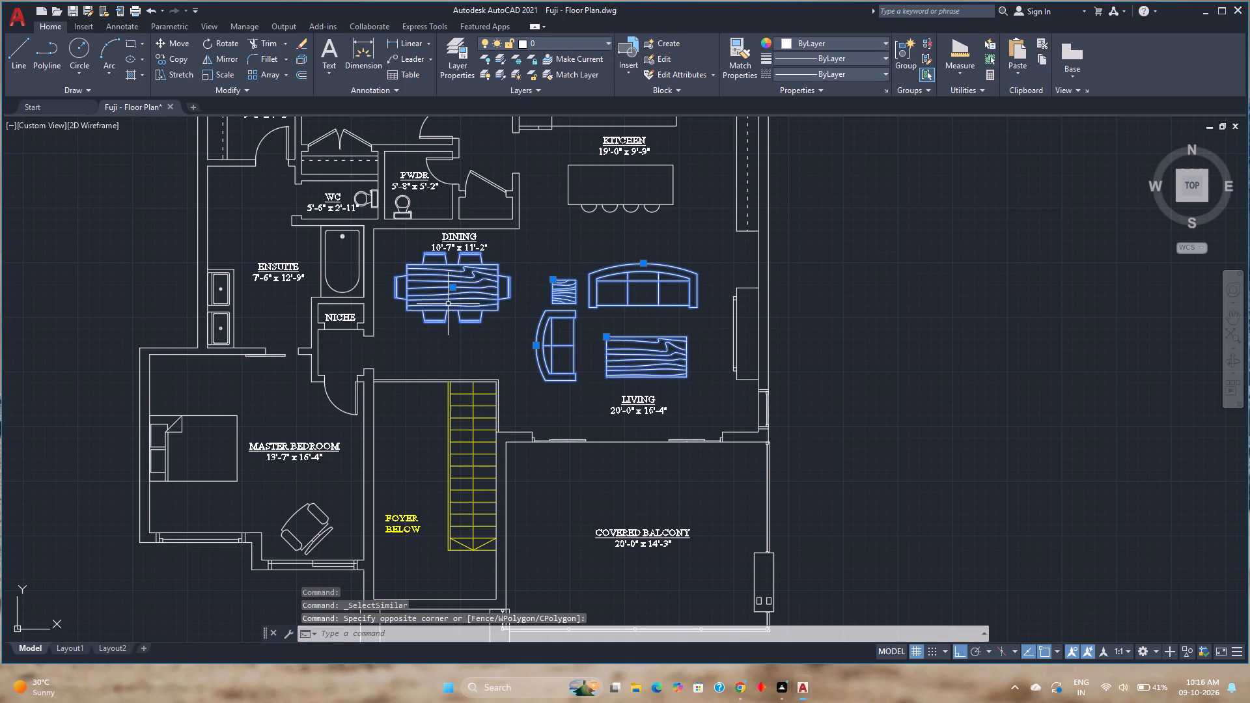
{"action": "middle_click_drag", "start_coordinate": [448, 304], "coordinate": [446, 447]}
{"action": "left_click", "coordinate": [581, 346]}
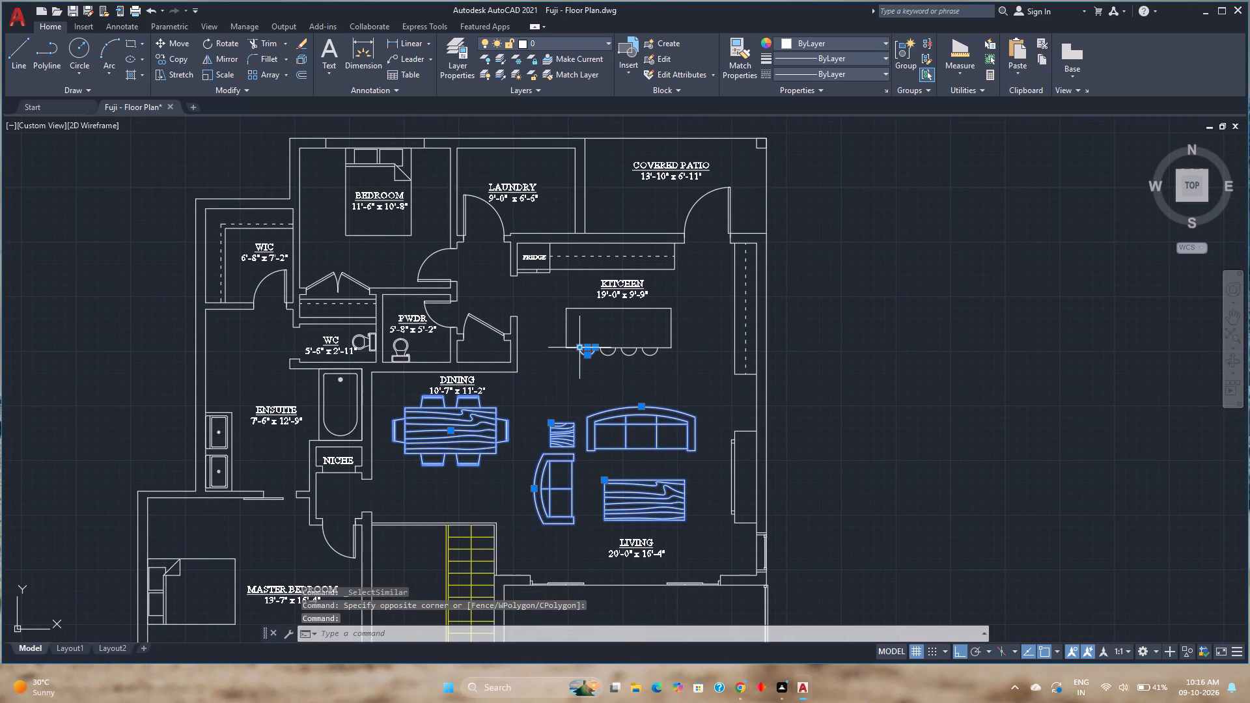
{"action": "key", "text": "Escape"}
Assign the kitchen island with its stools, dining set, living room furniture, both beds and the master bedroom armchair to the Furniture layer.
{"action": "left_click", "coordinate": [700, 372]}
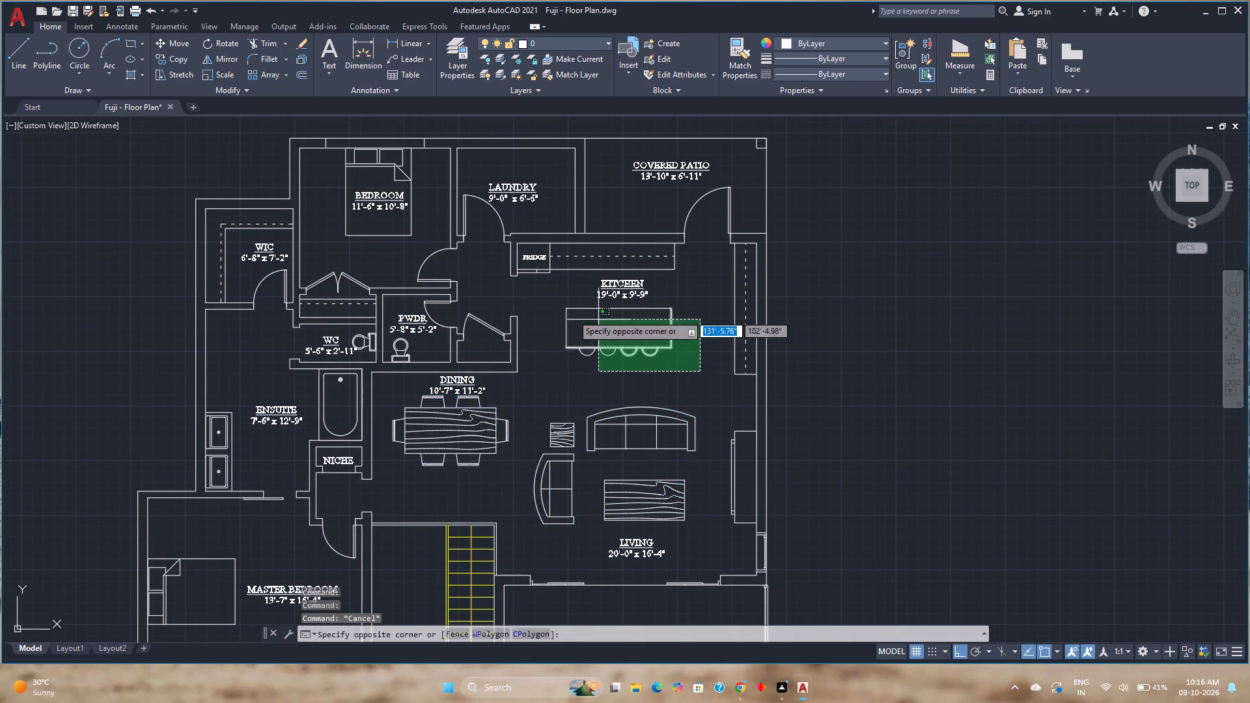
{"action": "left_click", "coordinate": [536, 303]}
{"action": "left_click", "coordinate": [708, 525]}
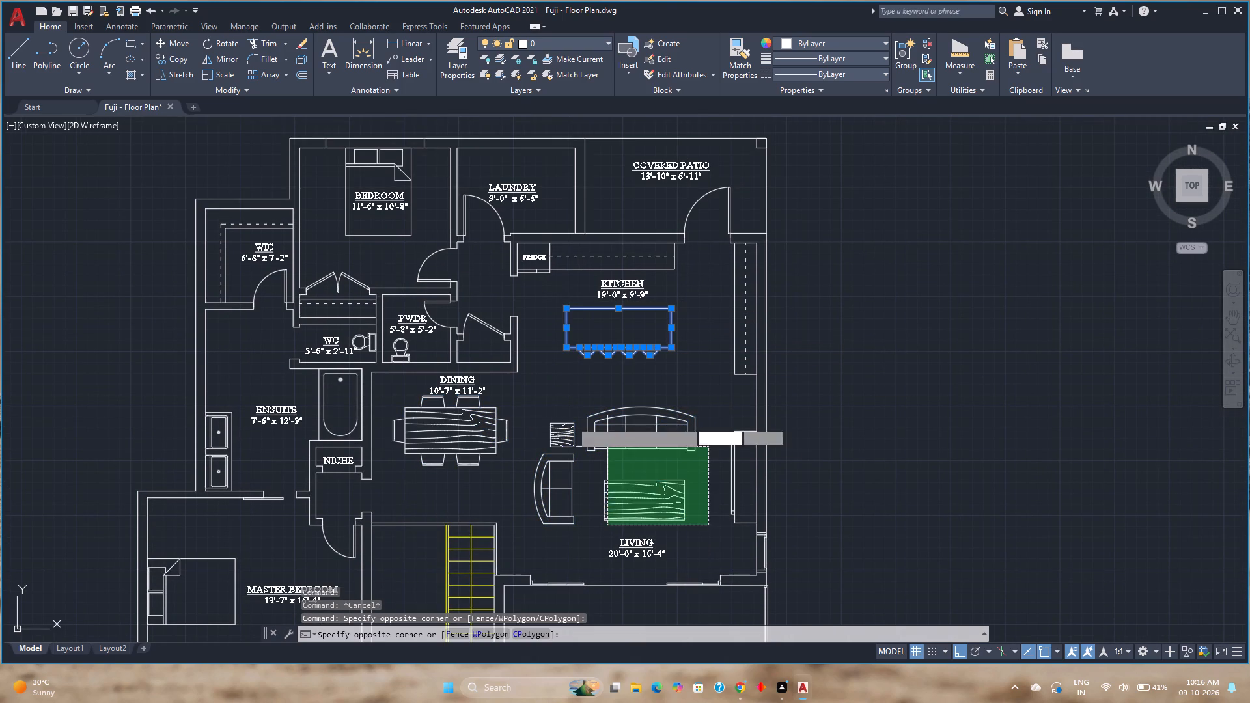
{"action": "left_click", "coordinate": [533, 404]}
{"action": "left_click", "coordinate": [494, 417]}
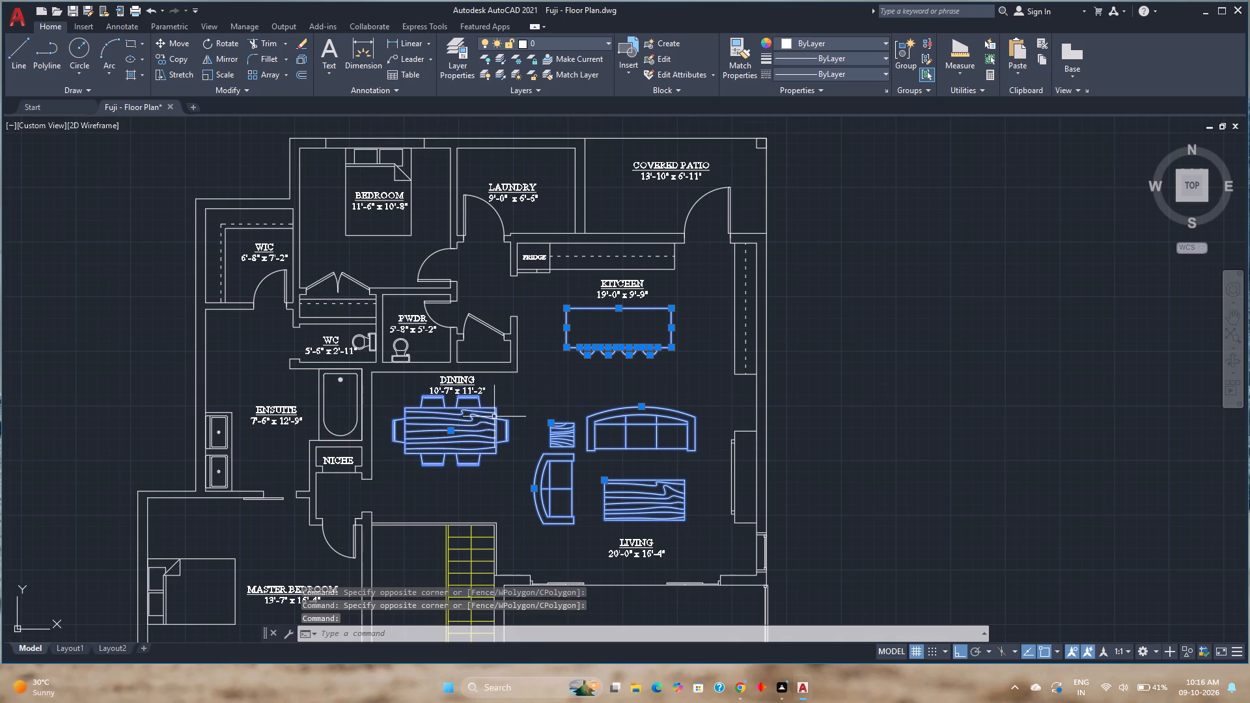
{"action": "middle_click_drag", "start_coordinate": [433, 458], "coordinate": [514, 391]}
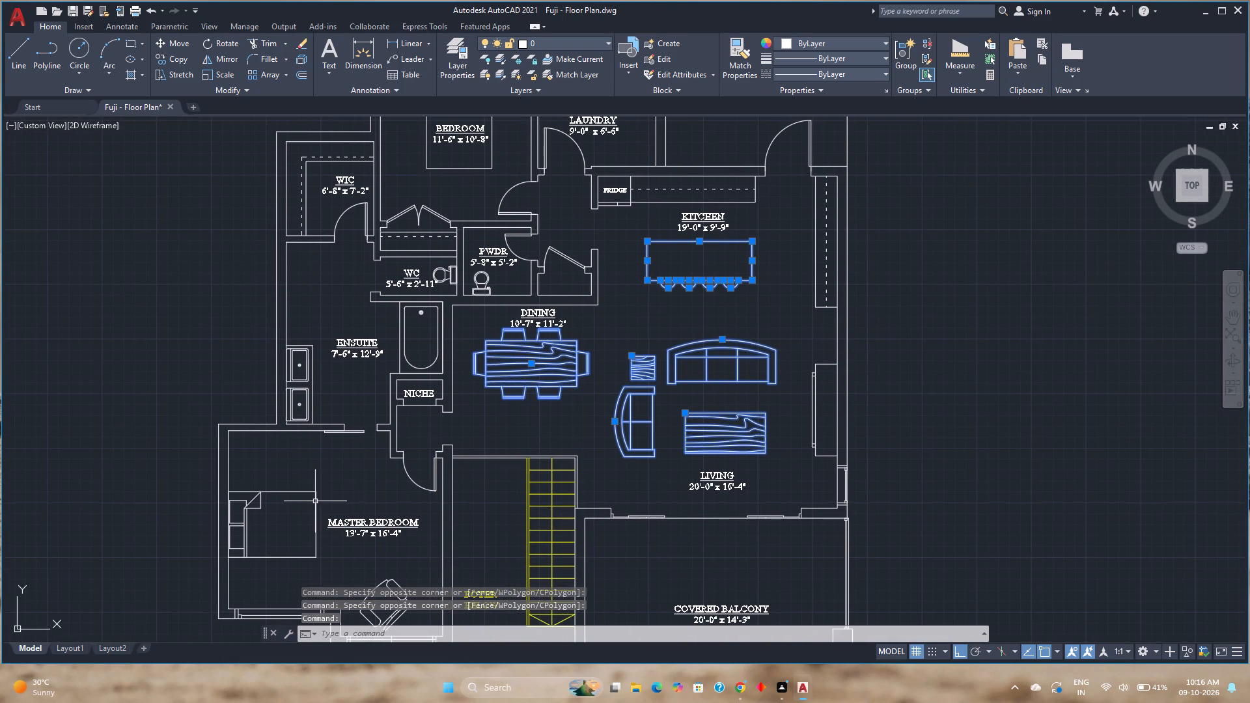
{"action": "left_click", "coordinate": [315, 501]}
{"action": "middle_click_drag", "start_coordinate": [379, 342], "coordinate": [363, 491]}
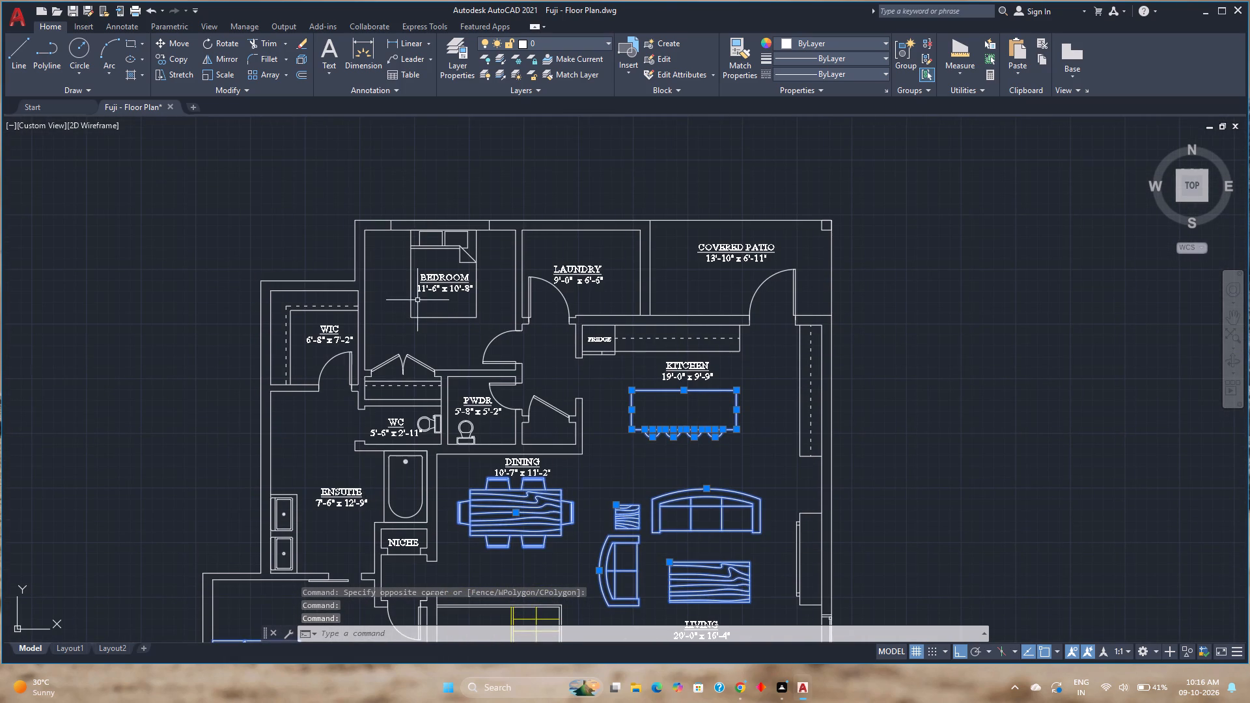
{"action": "left_click", "coordinate": [410, 301]}
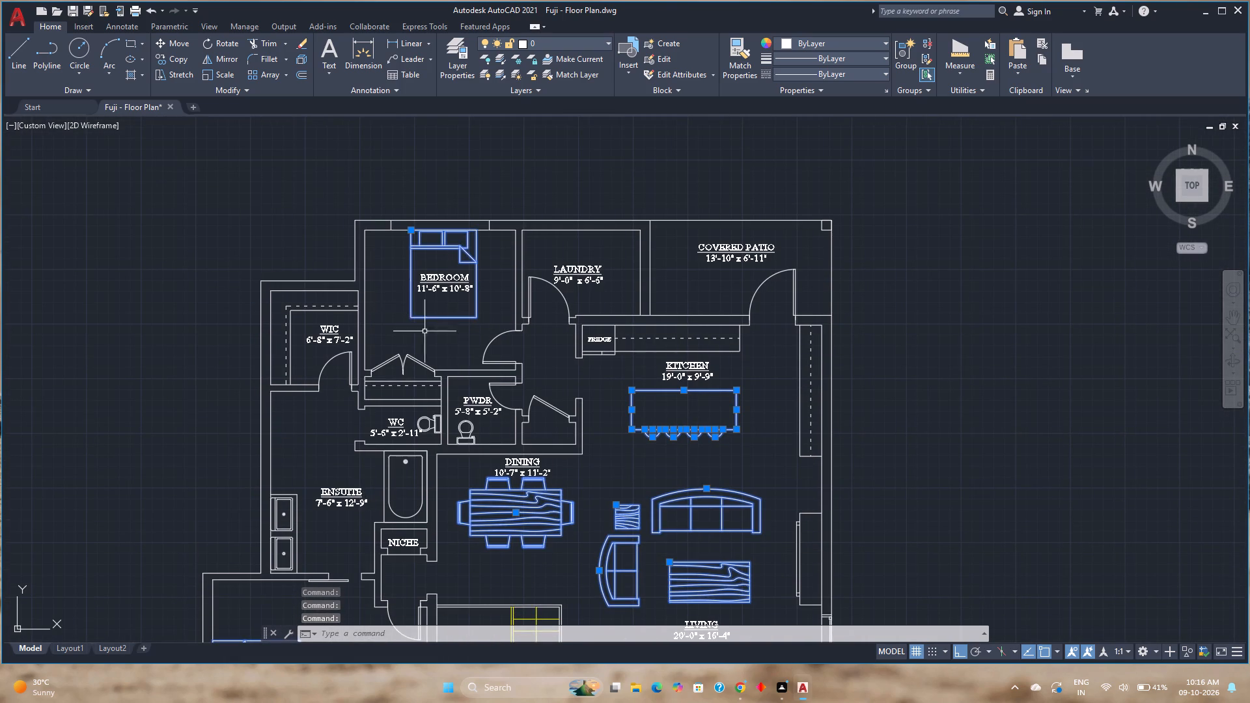
{"action": "scroll", "coordinate": [499, 406], "scroll_direction": "down", "scroll_amount": 1}
{"action": "middle_click_drag", "start_coordinate": [499, 406], "coordinate": [502, 301]}
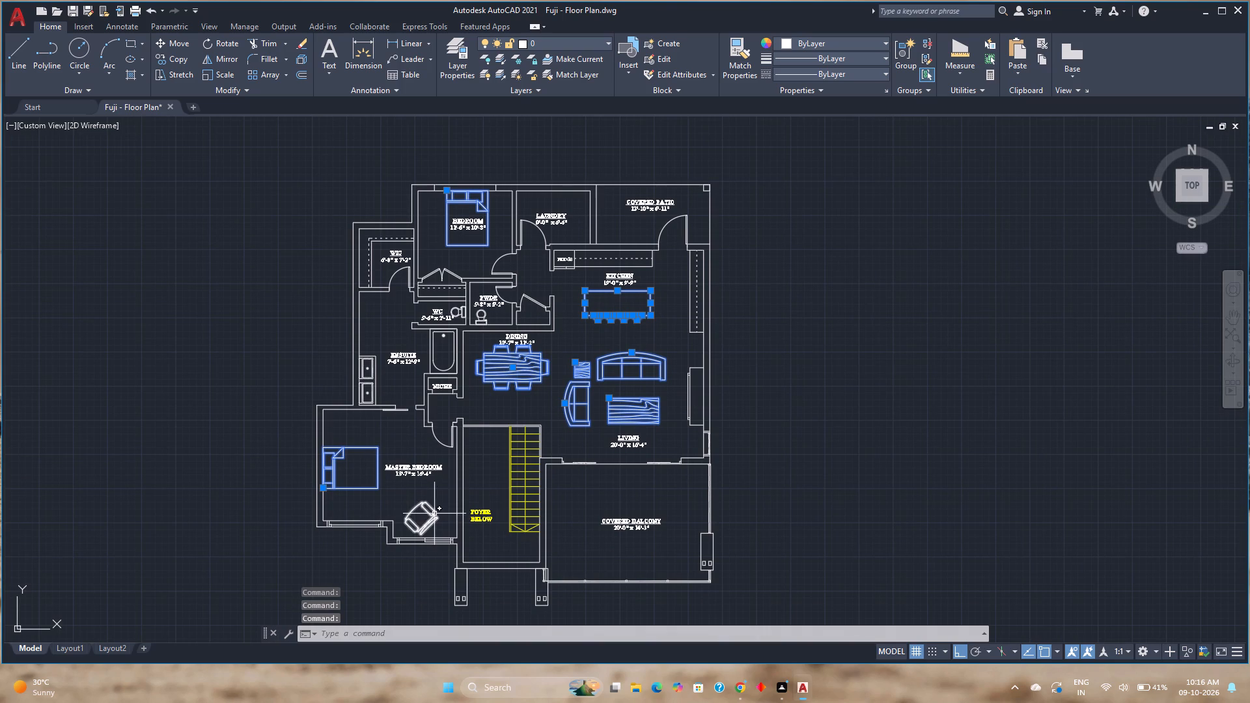
{"action": "left_click", "coordinate": [434, 514]}
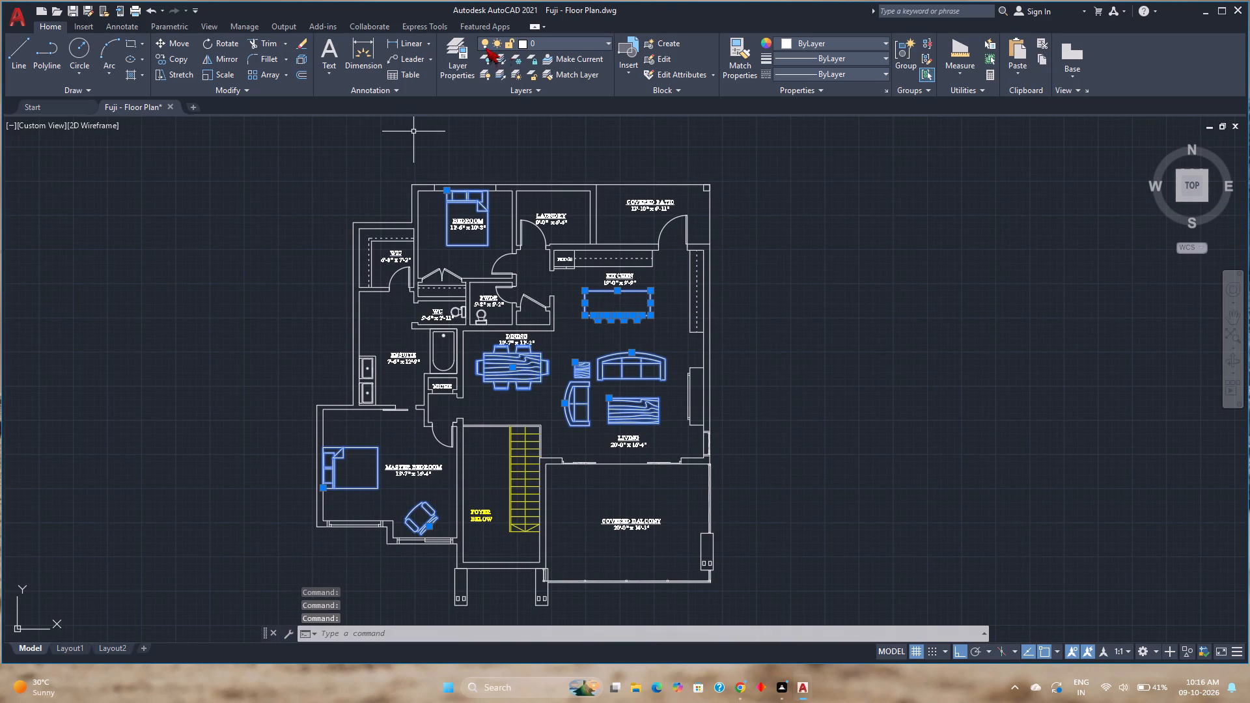
{"action": "left_click", "coordinate": [530, 38]}
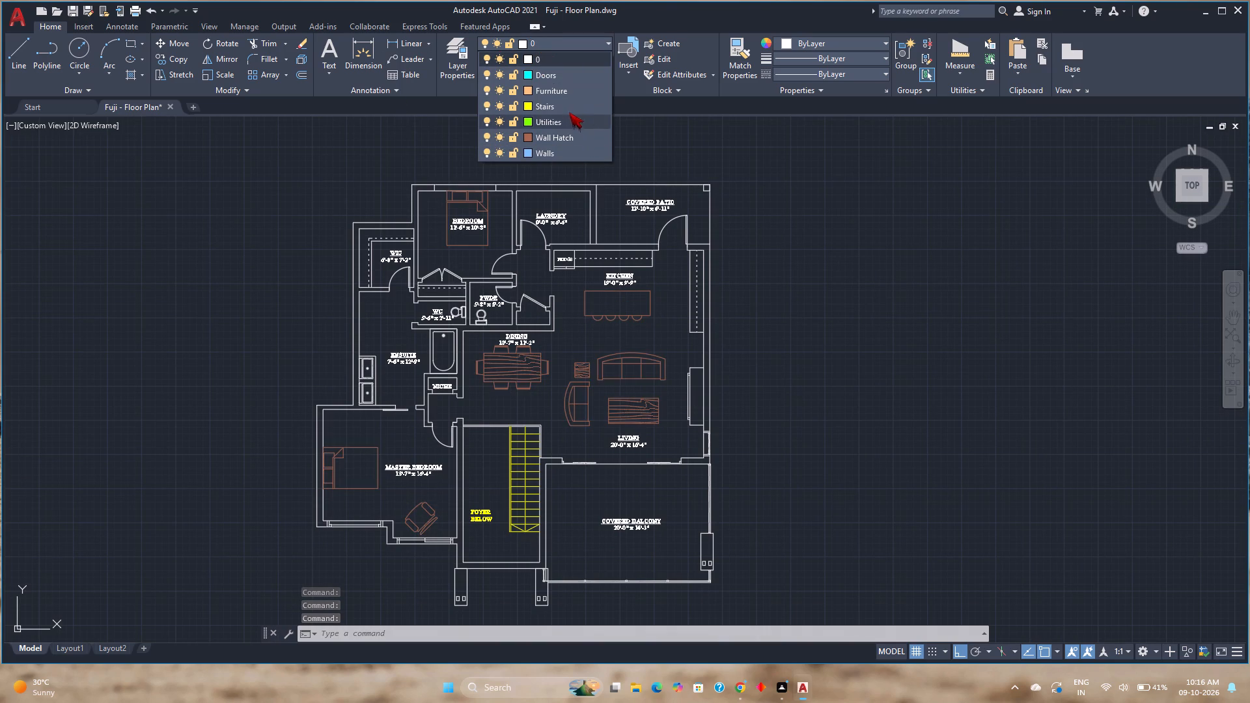
{"action": "left_click", "coordinate": [568, 92]}
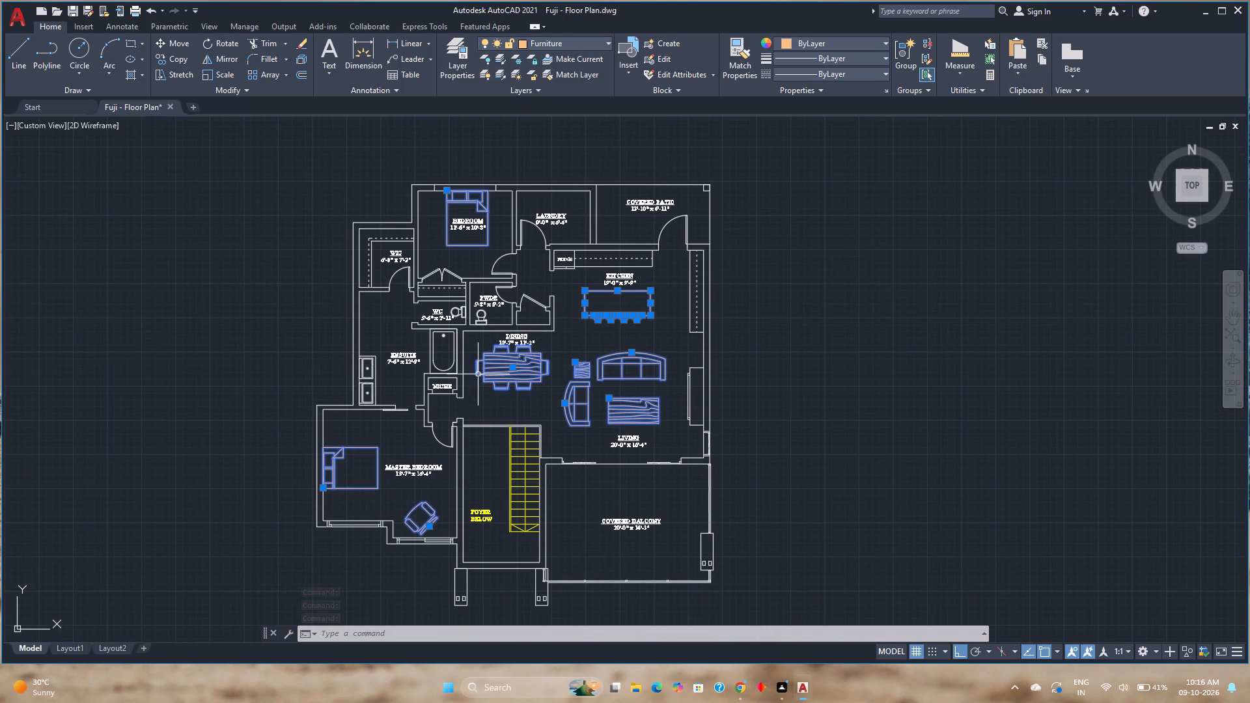
{"action": "key", "text": "Escape"}
Select all door blocks similar to the master bedroom entry door and assign them to the Doors layer.
{"action": "left_click", "coordinate": [445, 443]}
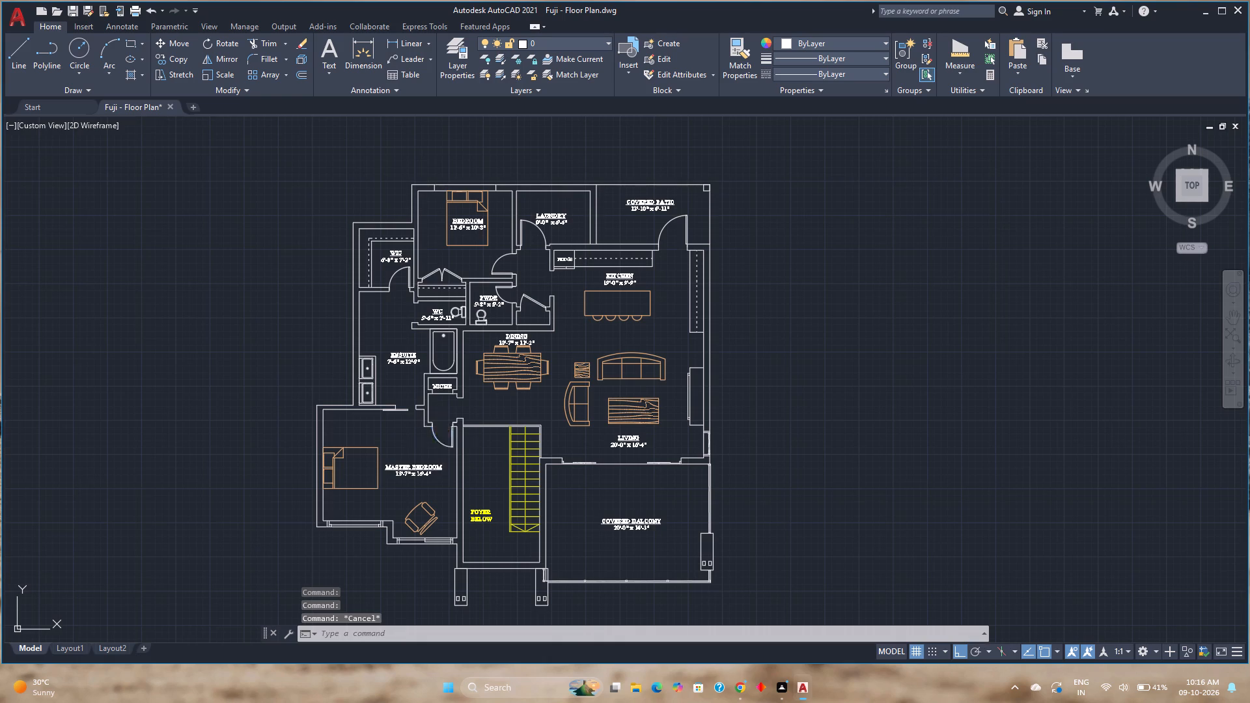
{"action": "right_click", "coordinate": [445, 443]}
{"action": "left_click", "coordinate": [508, 327]}
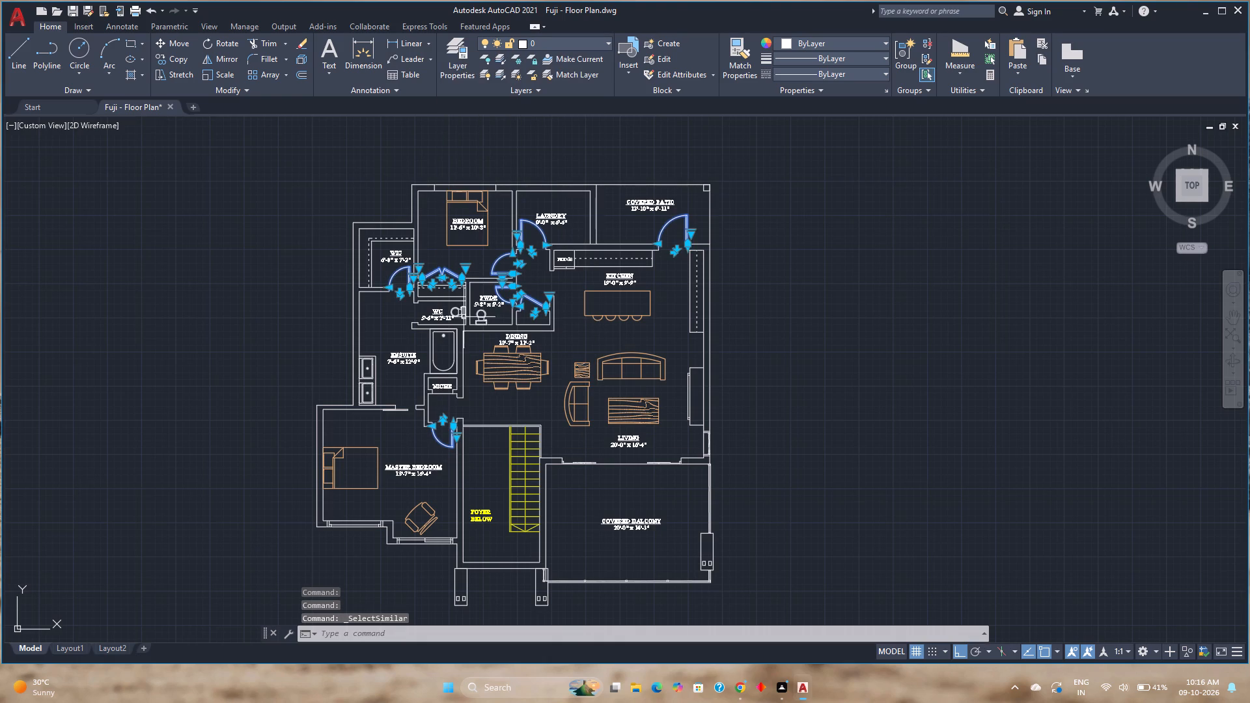
{"action": "left_click", "coordinate": [553, 40]}
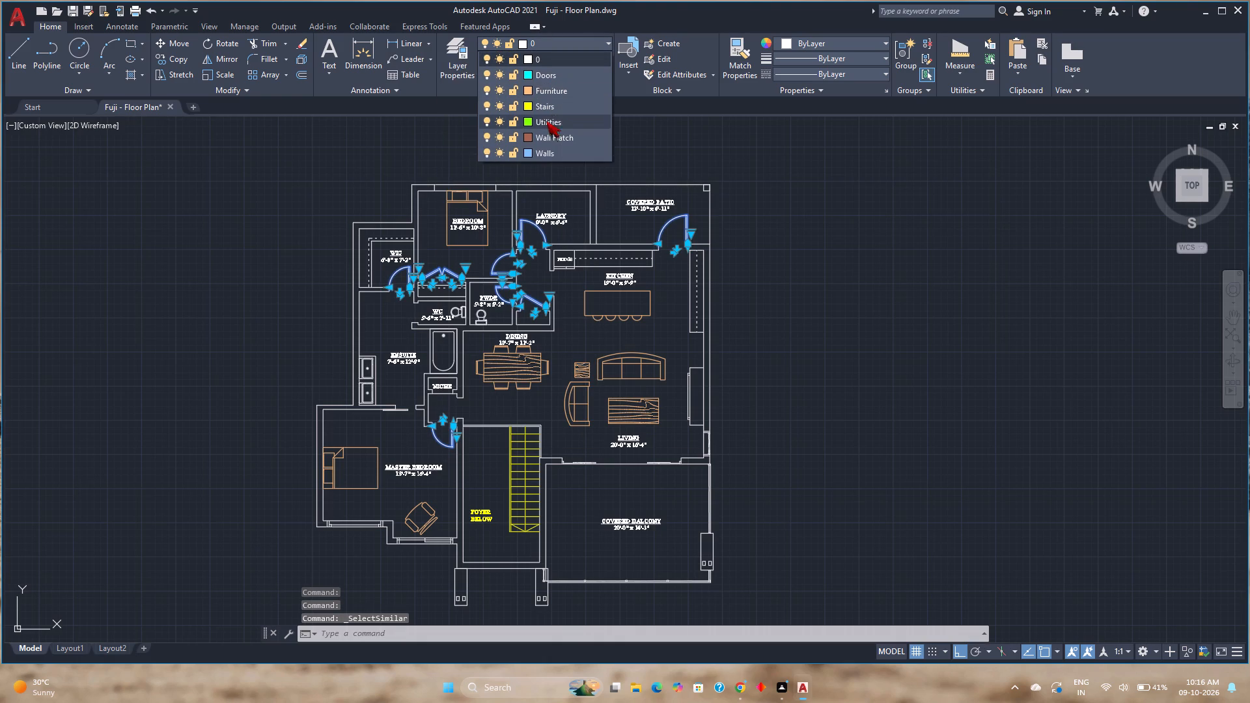
{"action": "left_click", "coordinate": [551, 77]}
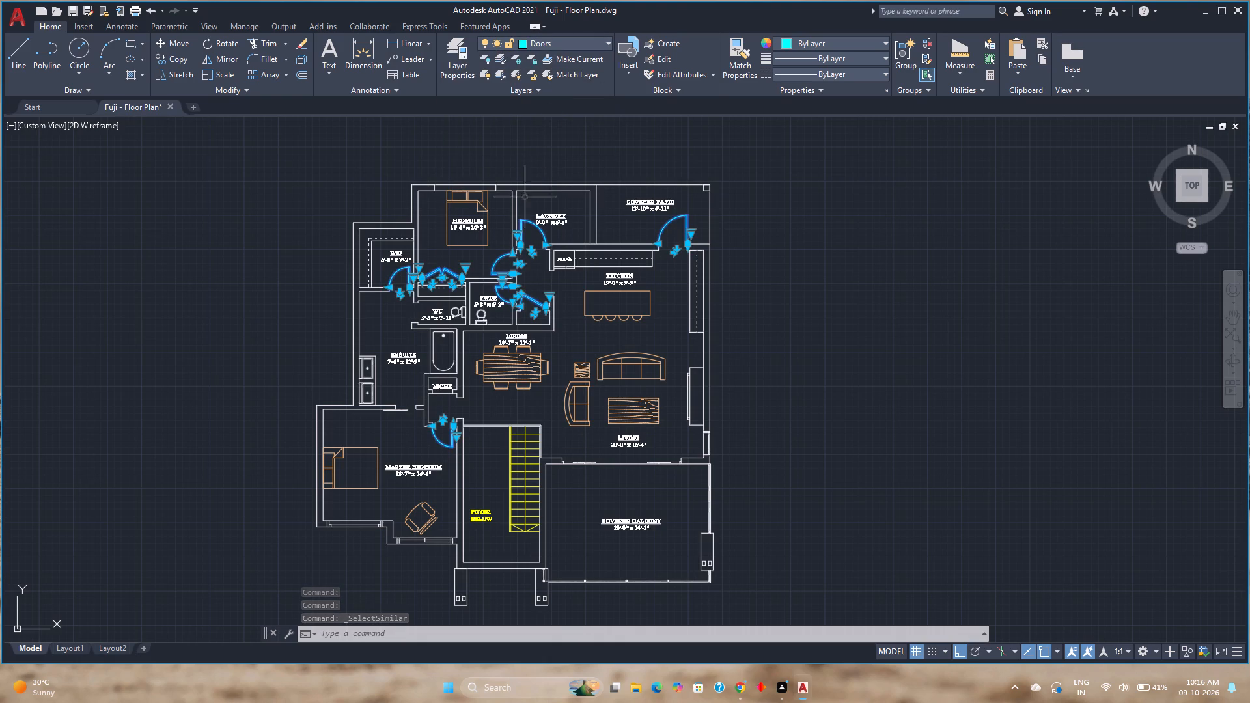
{"action": "key", "text": "Escape"}
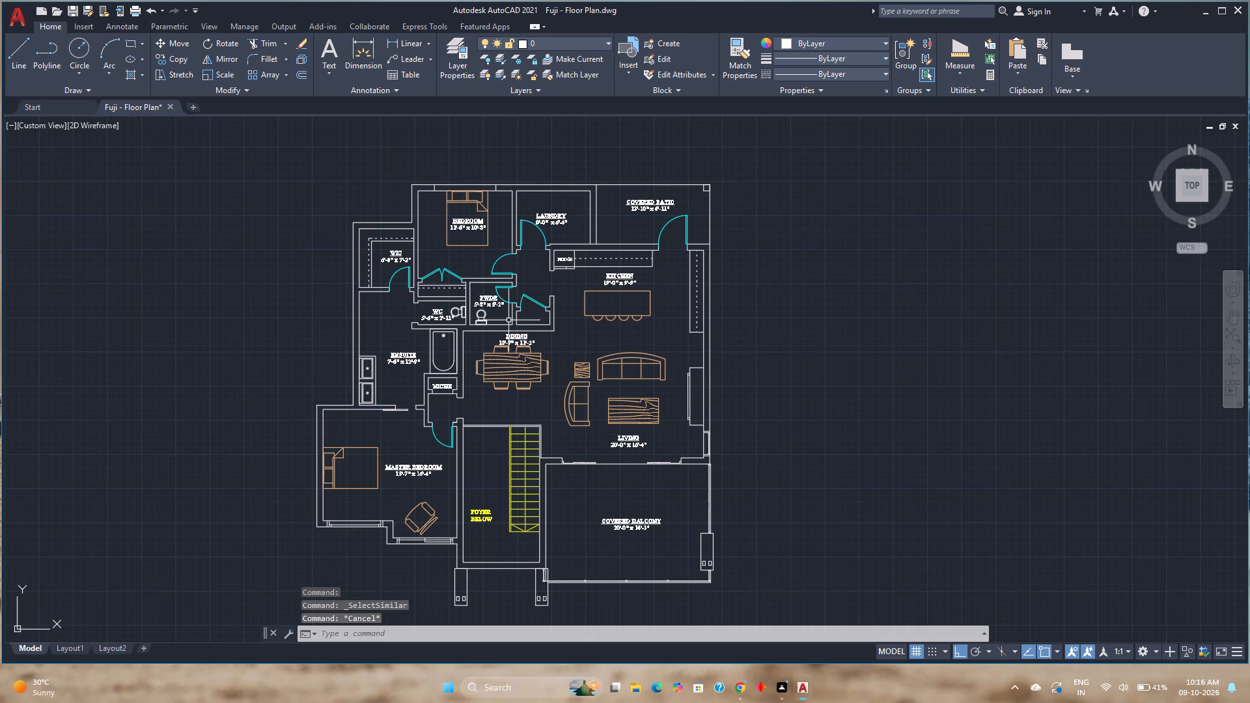
Save the floor plan drawing.
{"action": "key", "text": "ctrl+s"}
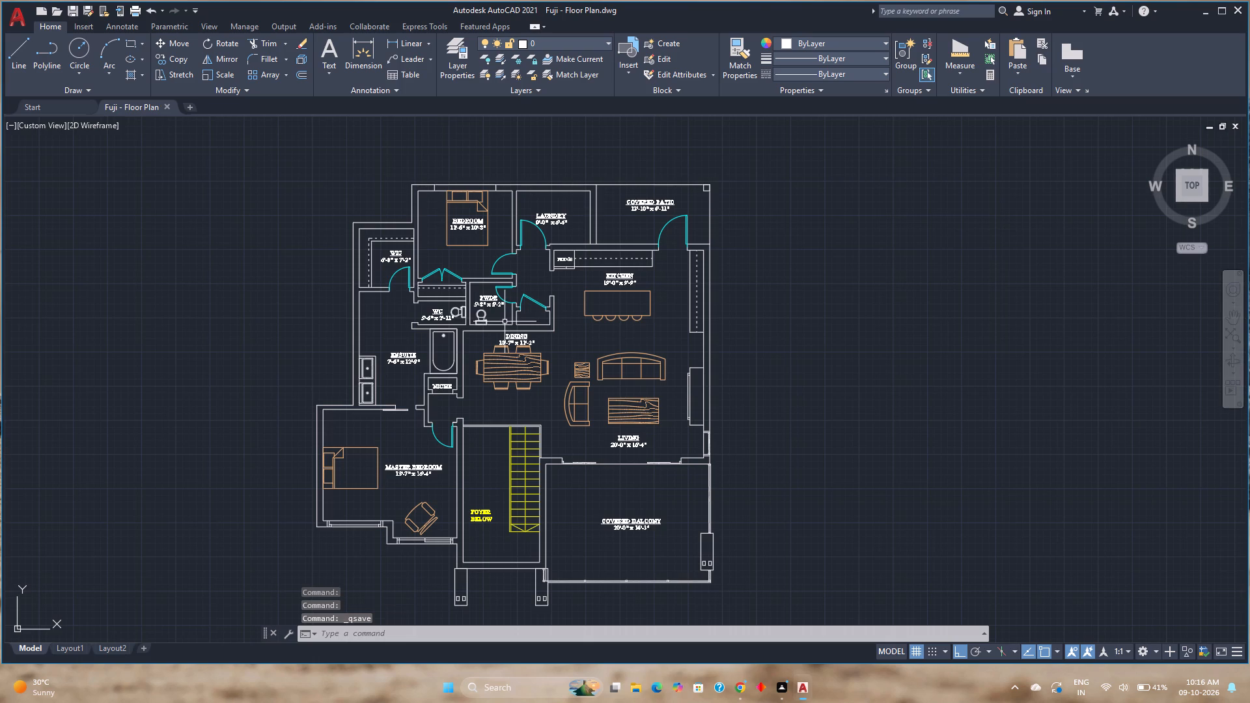
Assign the bathtub, both toilets, the ensuite's double-sink vanity, the fridge outline and both kitchen counter outlines to the Utilities layer.
{"action": "scroll", "coordinate": [458, 357], "scroll_direction": "up", "scroll_amount": 2}
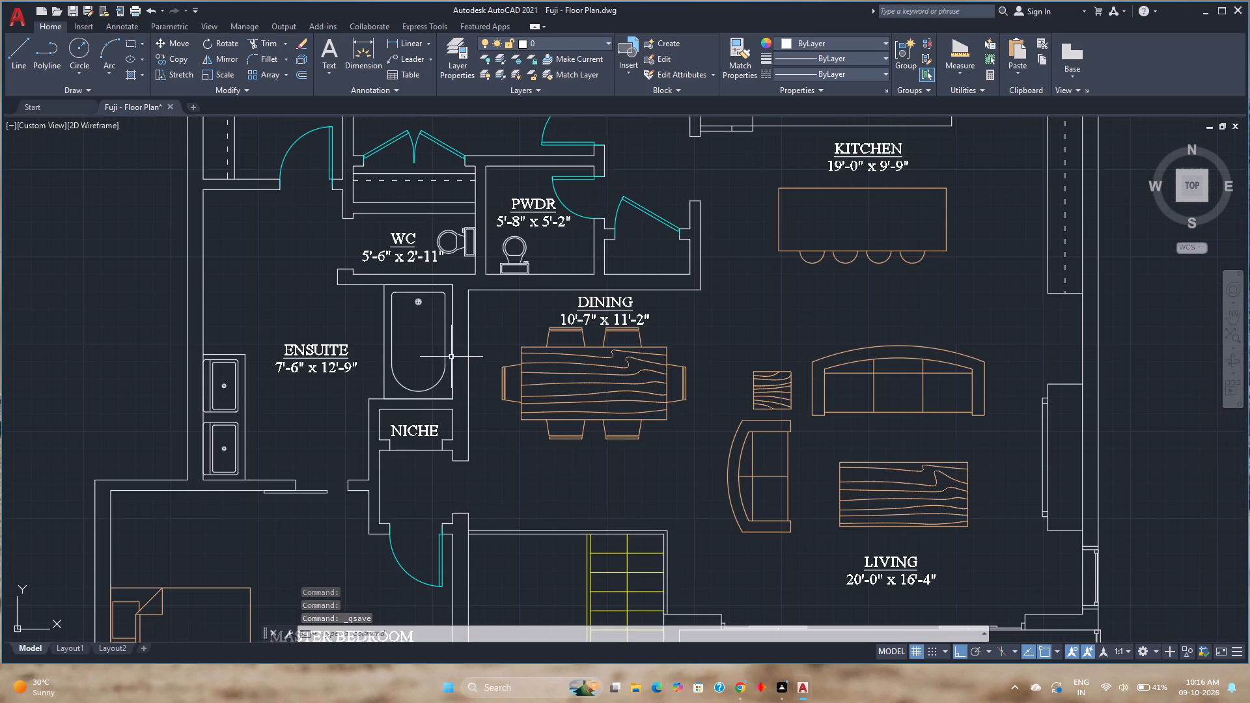
{"action": "left_click", "coordinate": [410, 388]}
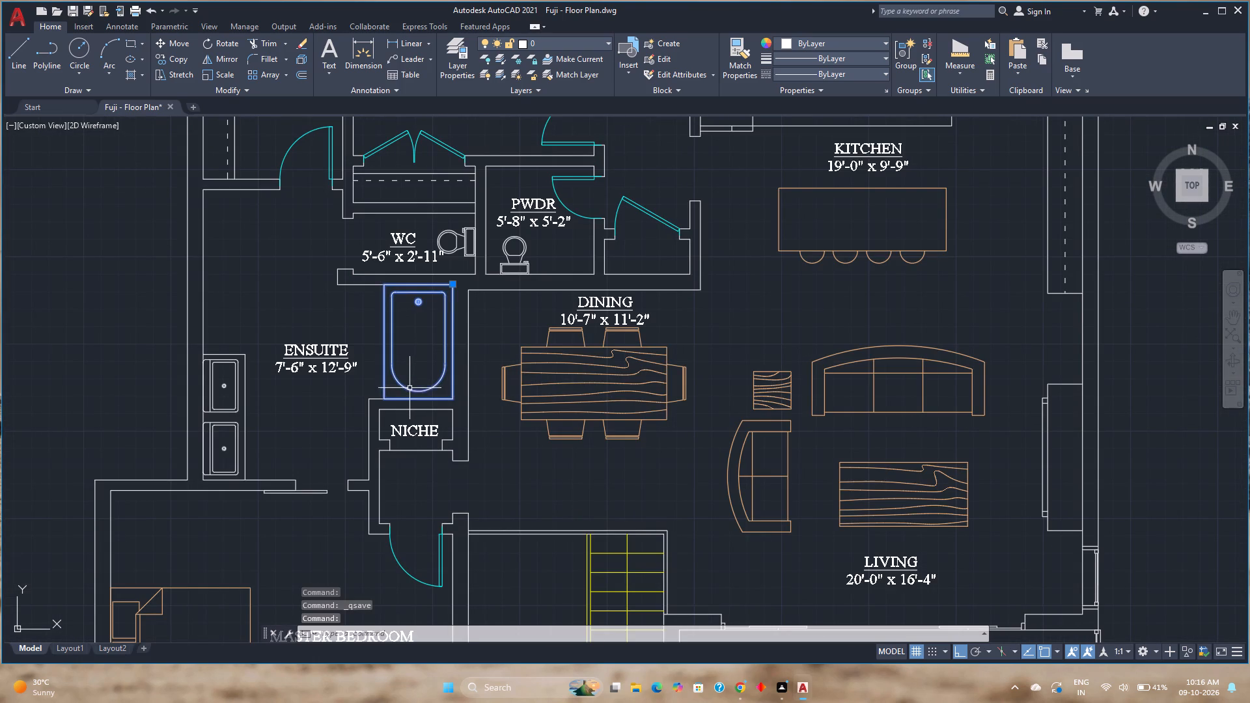
{"action": "left_click", "coordinate": [507, 254]}
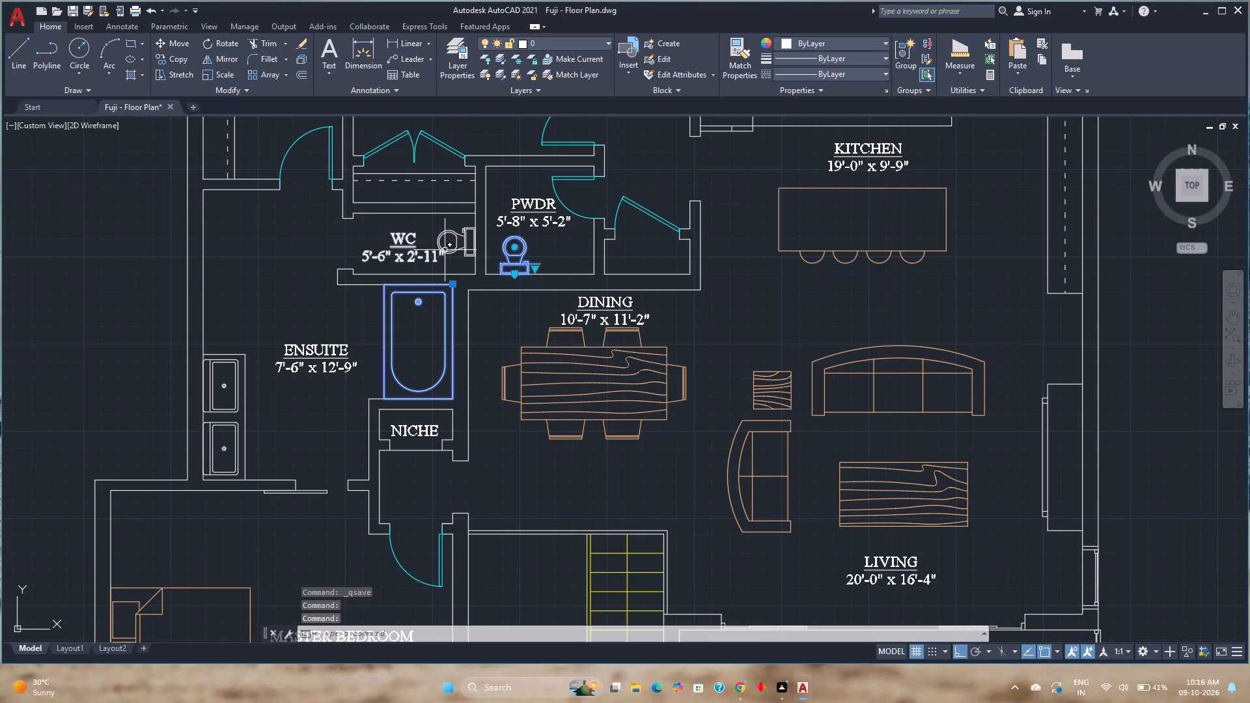
{"action": "left_click", "coordinate": [453, 247]}
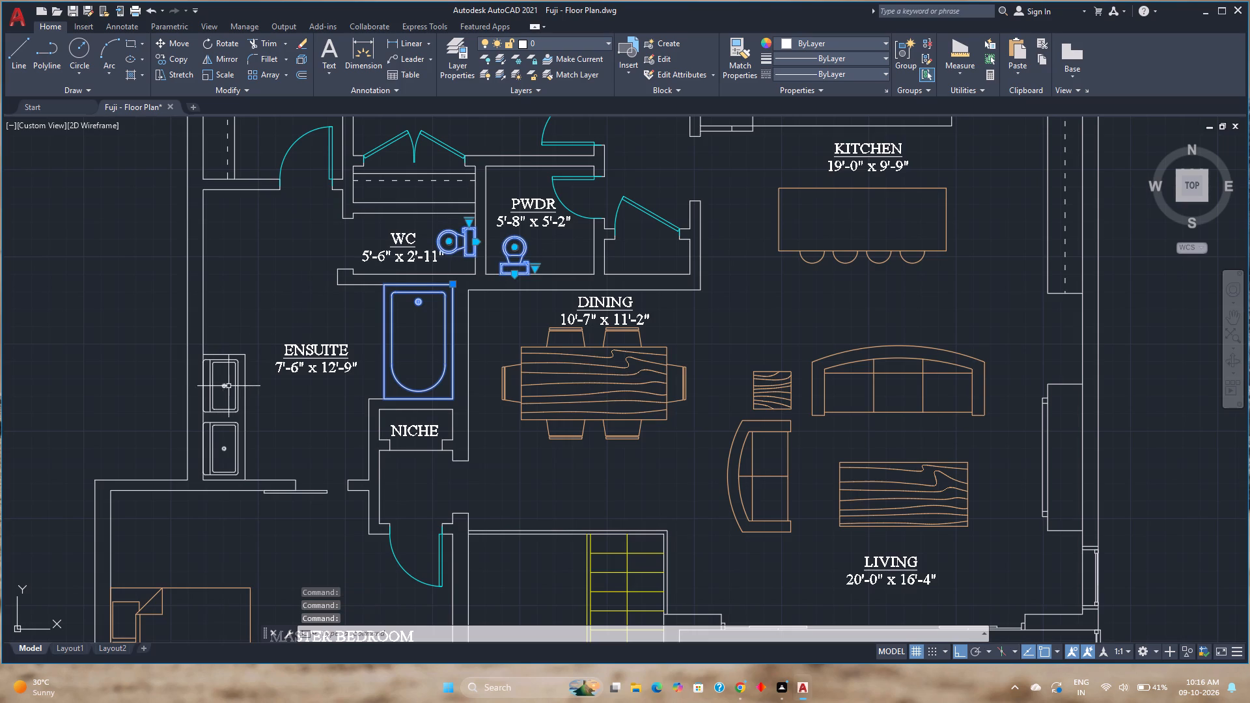
{"action": "left_click", "coordinate": [236, 393]}
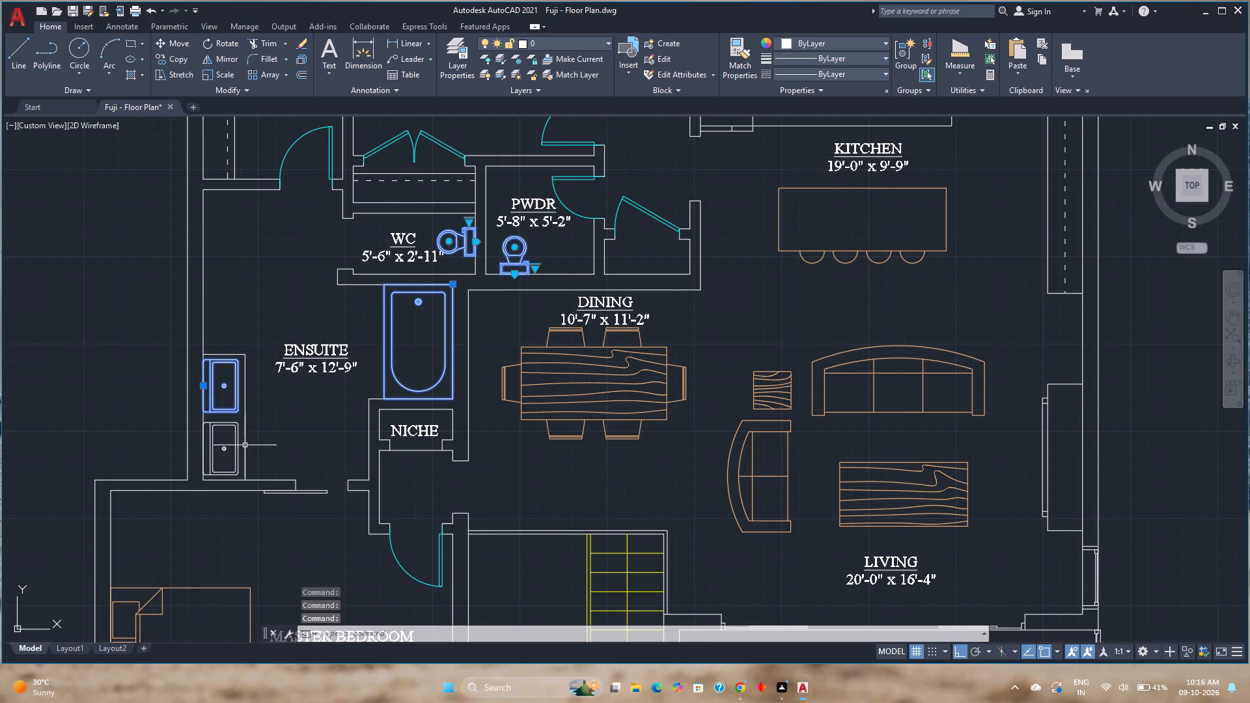
{"action": "left_click", "coordinate": [237, 439]}
{"action": "left_click", "coordinate": [254, 456]}
{"action": "left_click", "coordinate": [225, 337]}
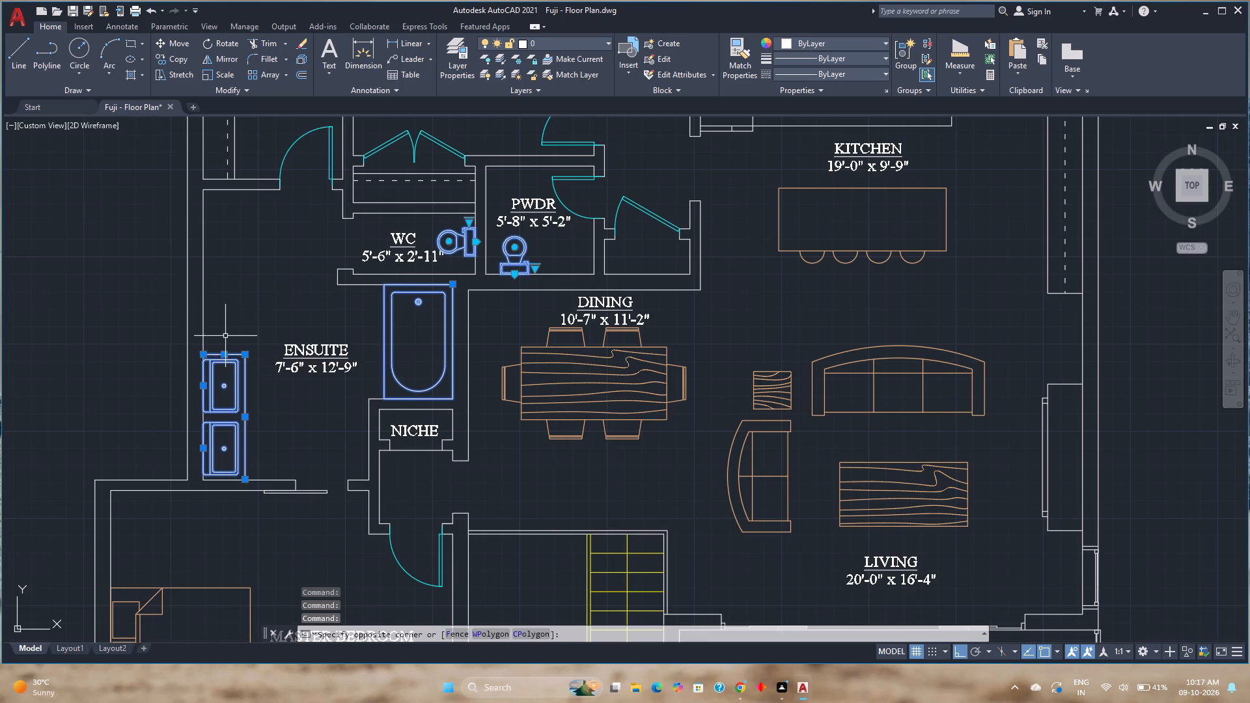
{"action": "scroll", "coordinate": [232, 328], "scroll_direction": "down", "scroll_amount": 1}
{"action": "middle_click_drag", "start_coordinate": [232, 328], "coordinate": [248, 478]}
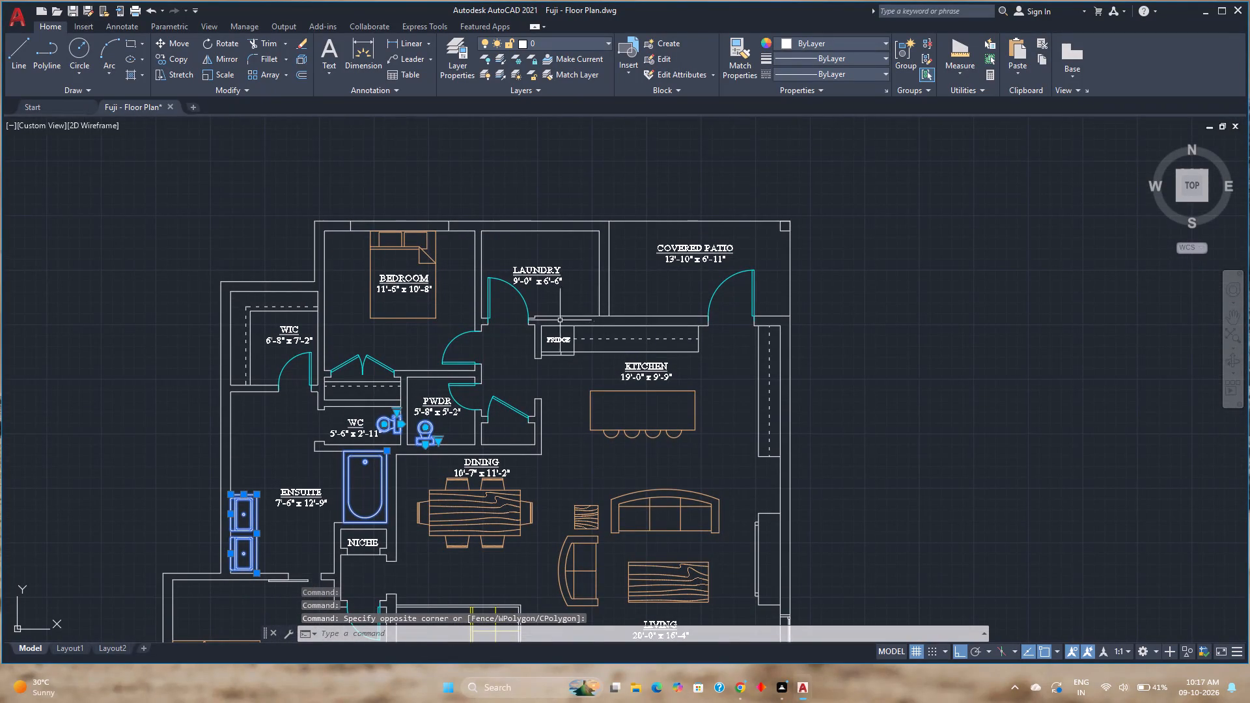
{"action": "left_click", "coordinate": [704, 353]}
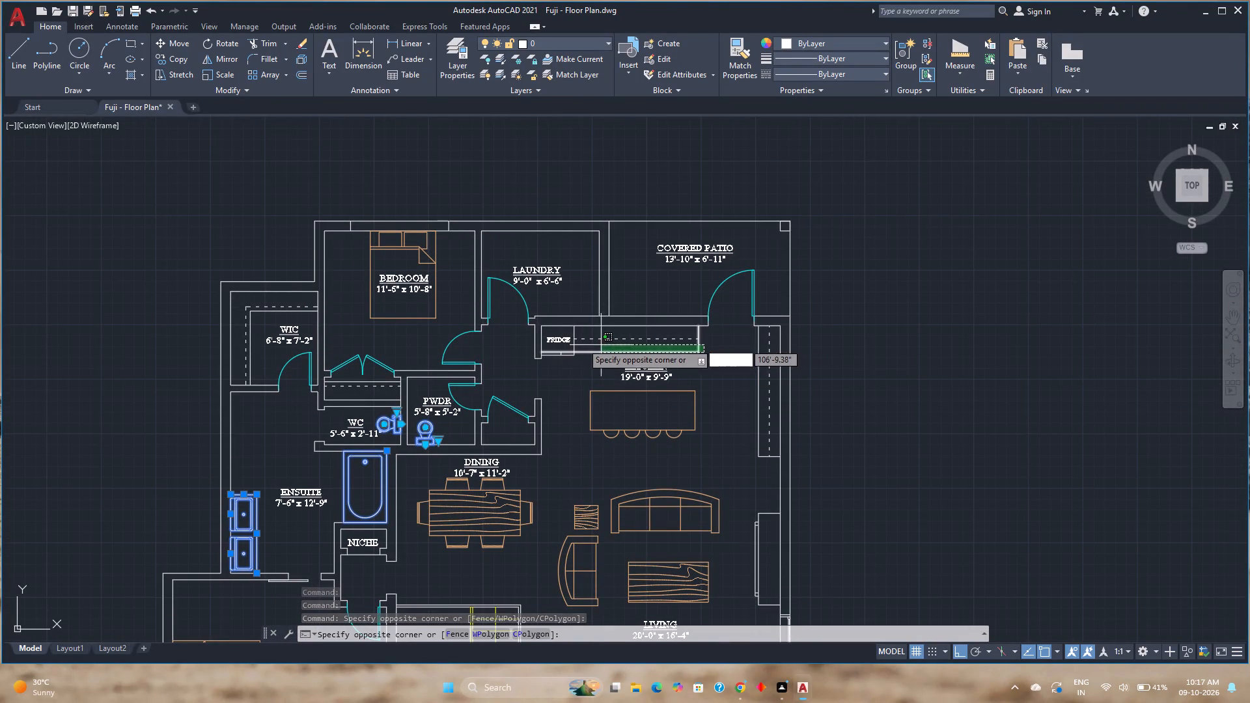
{"action": "left_click", "coordinate": [555, 346]}
{"action": "scroll", "coordinate": [572, 363], "scroll_direction": "up", "scroll_amount": 4}
{"action": "left_click", "coordinate": [584, 371]}
{"action": "left_click", "coordinate": [508, 320]}
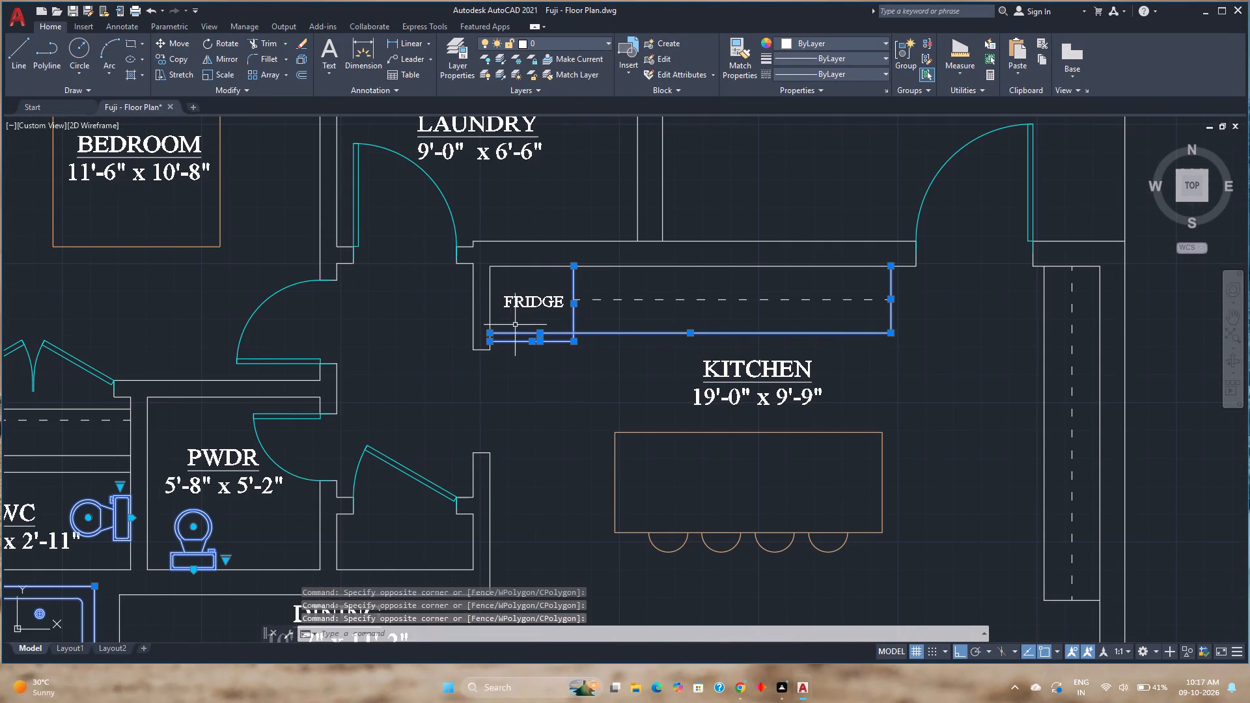
{"action": "scroll", "coordinate": [515, 325], "scroll_direction": "down", "scroll_amount": 1}
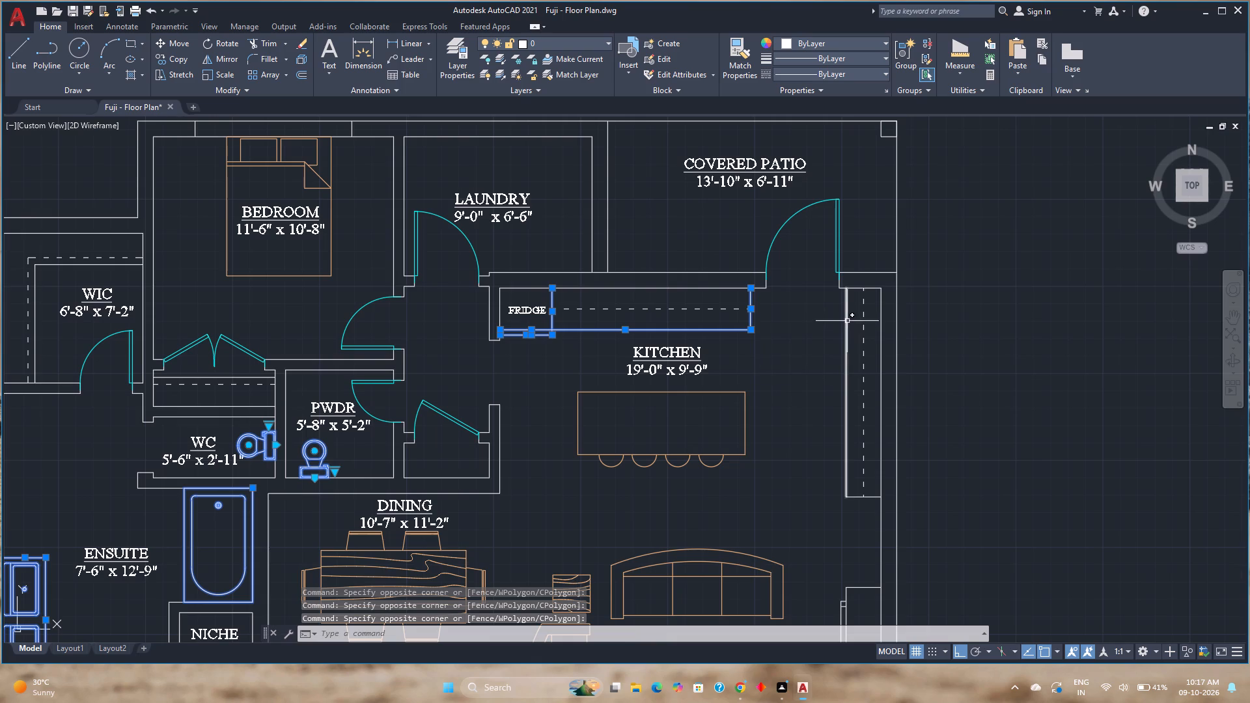
{"action": "left_click", "coordinate": [848, 319]}
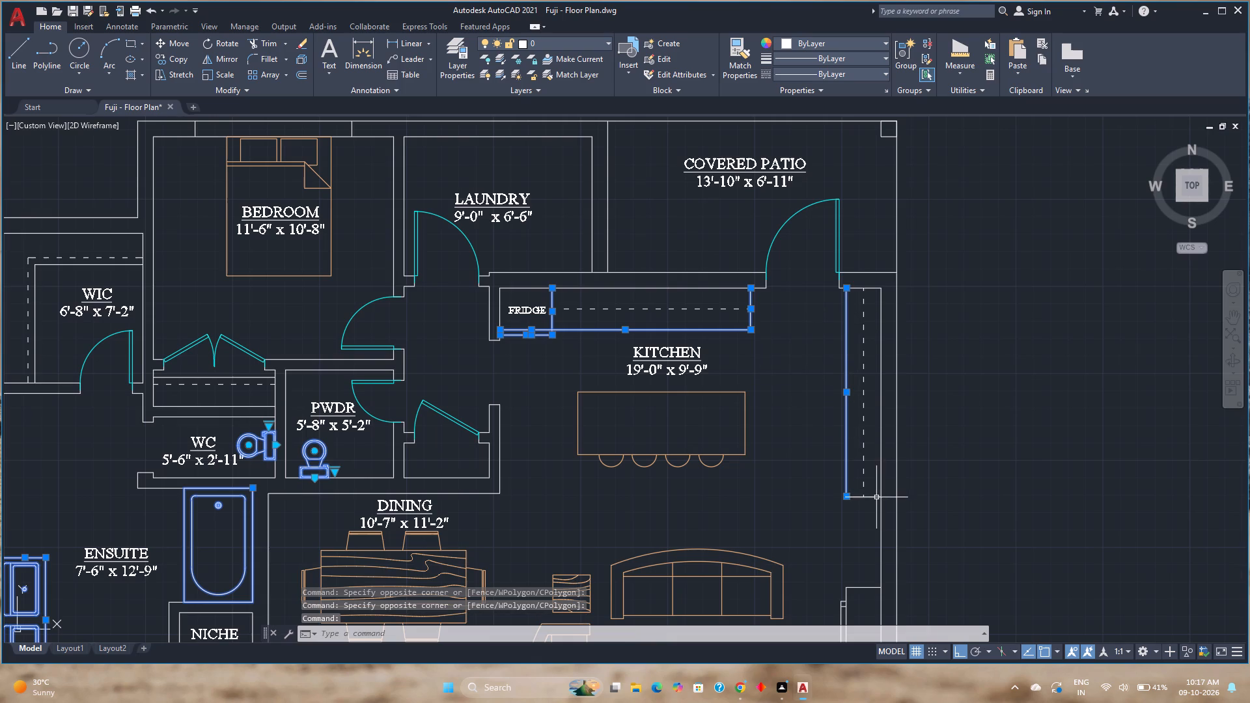
{"action": "left_click", "coordinate": [876, 497]}
{"action": "scroll", "coordinate": [783, 411], "scroll_direction": "down", "scroll_amount": 1}
{"action": "middle_click_drag", "start_coordinate": [783, 411], "coordinate": [732, 312]}
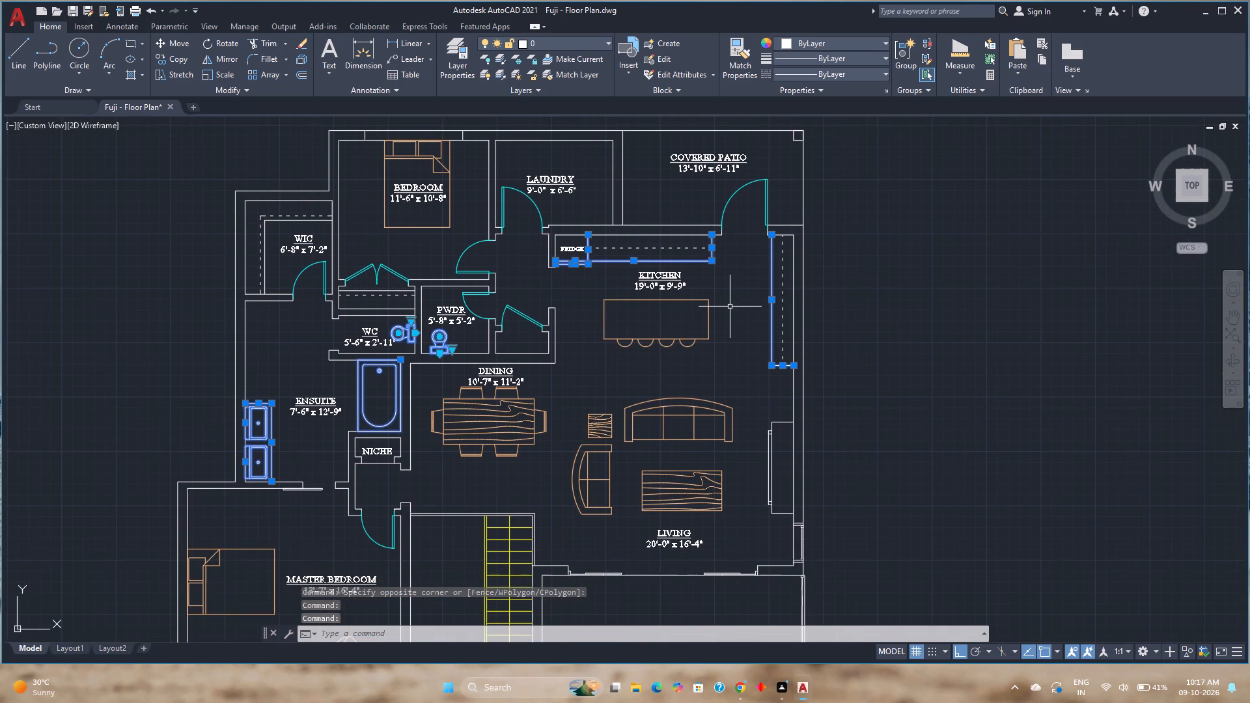
{"action": "middle_click_drag", "start_coordinate": [443, 409], "coordinate": [561, 245]}
{"action": "scroll", "coordinate": [611, 390], "scroll_direction": "down", "scroll_amount": 1}
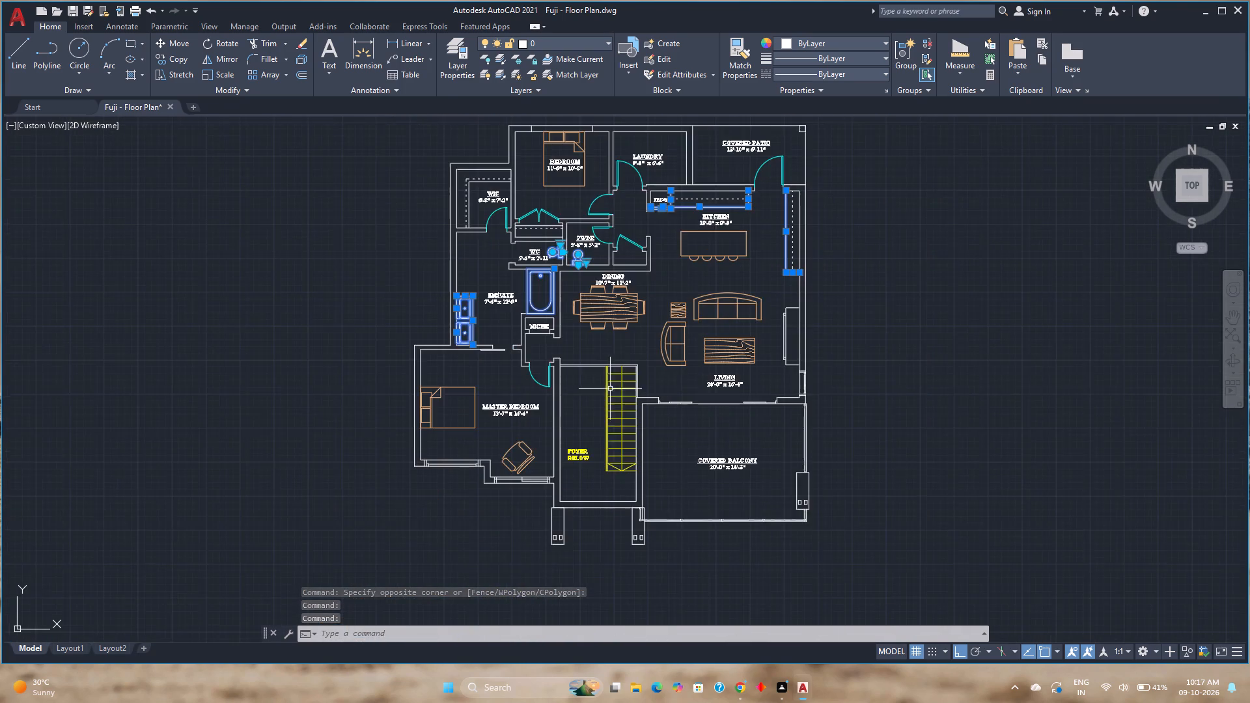
{"action": "middle_click_drag", "start_coordinate": [609, 387], "coordinate": [513, 480]}
{"action": "scroll", "coordinate": [465, 244], "scroll_direction": "up", "scroll_amount": 1}
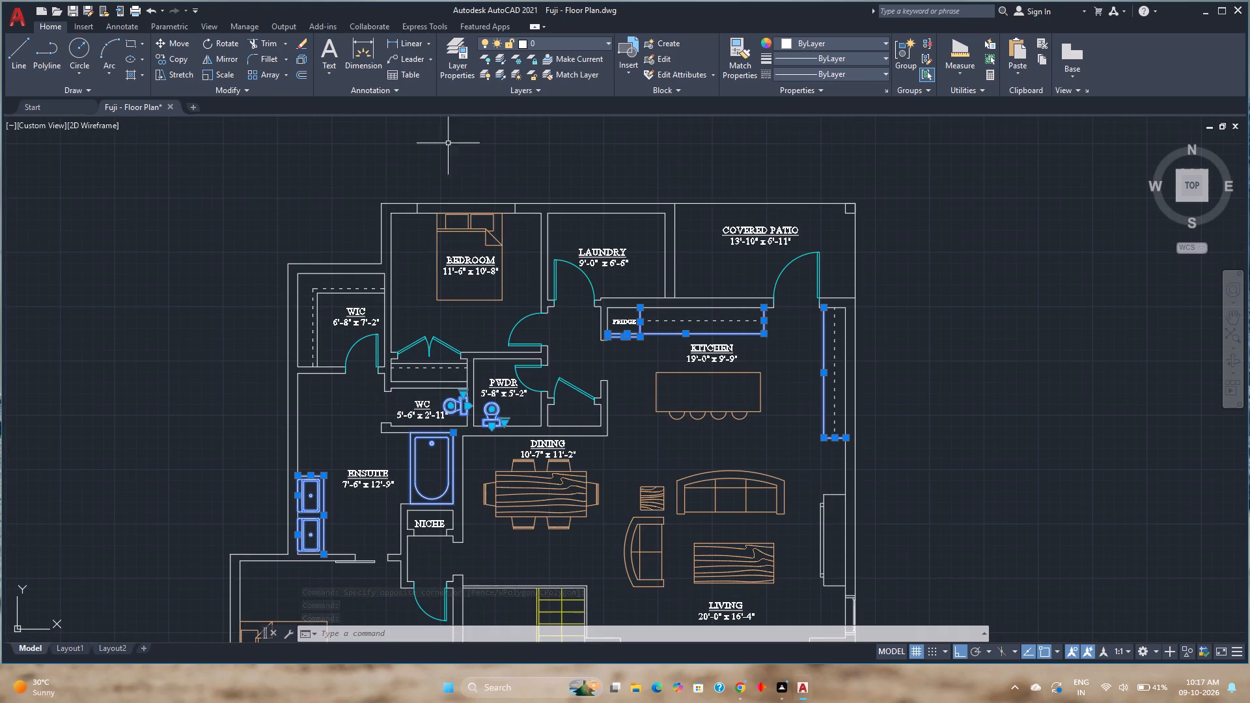
{"action": "left_click", "coordinate": [550, 45]}
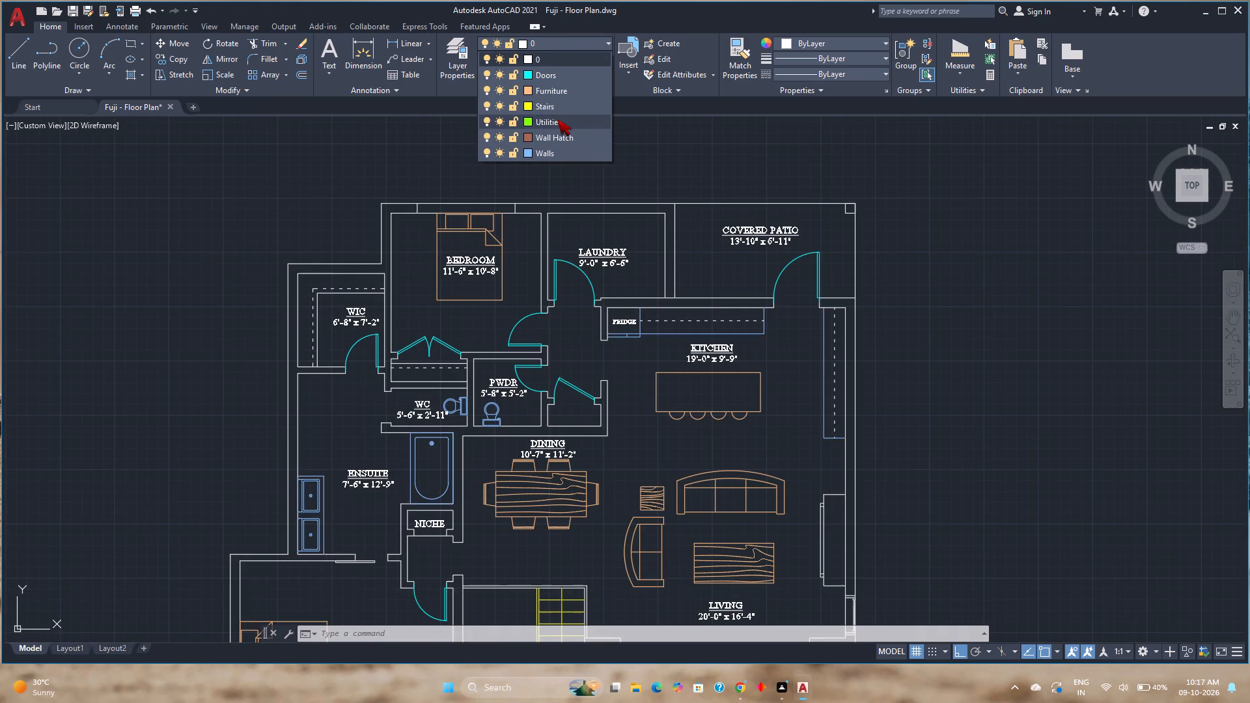
{"action": "left_click", "coordinate": [557, 118]}
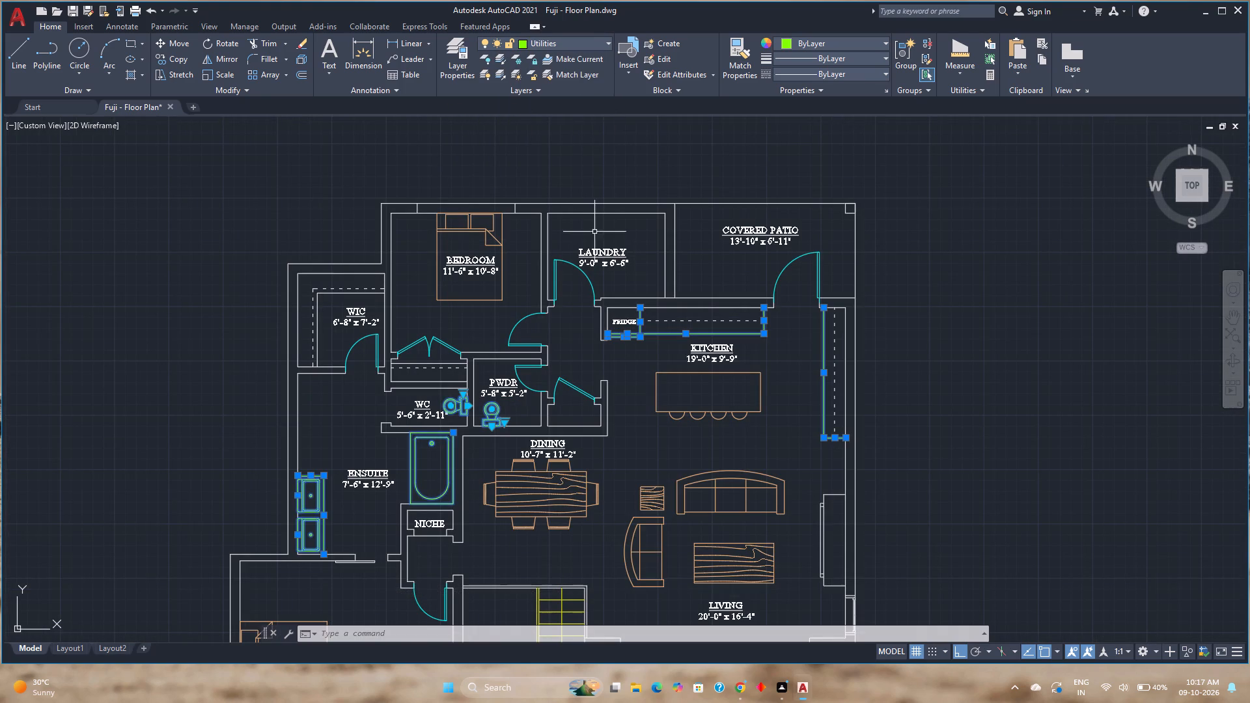
{"action": "key", "text": "Escape"}
Assign the wall unit on the living room's outer wall, opposite the sofas, to the Furniture layer.
{"action": "middle_click_drag", "start_coordinate": [664, 318], "coordinate": [516, 193]}
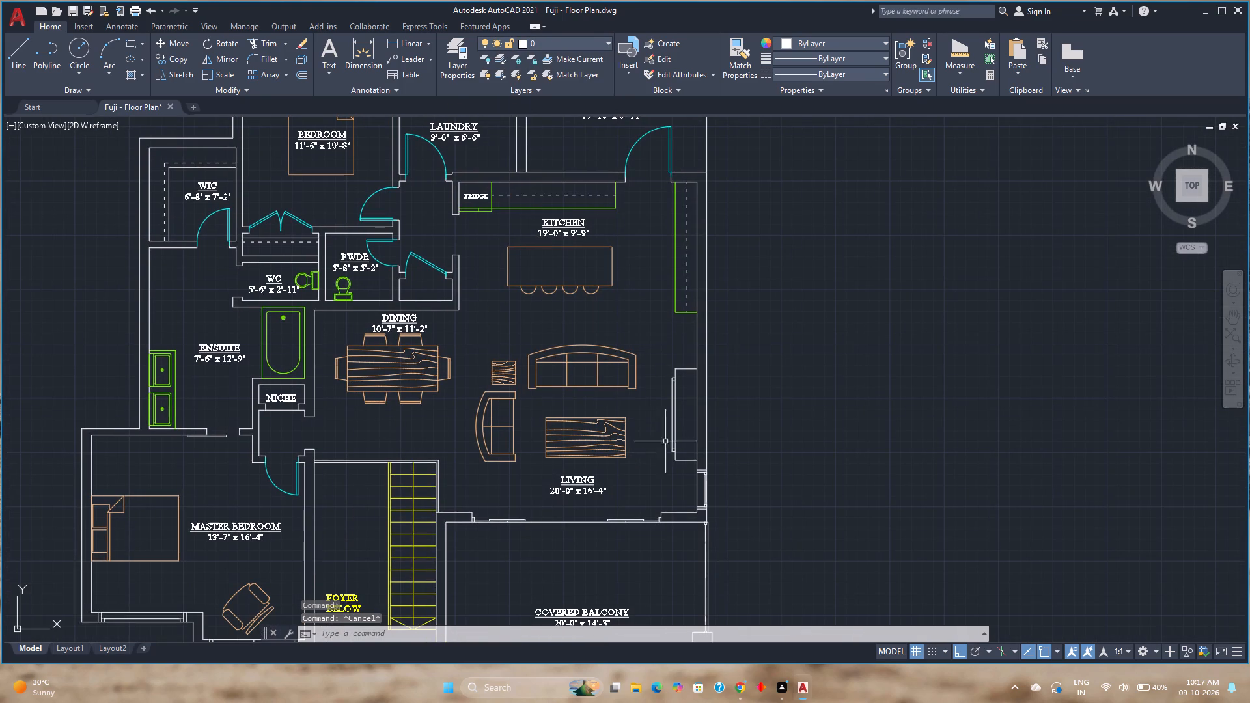
{"action": "left_click", "coordinate": [680, 475]}
{"action": "left_click", "coordinate": [661, 353]}
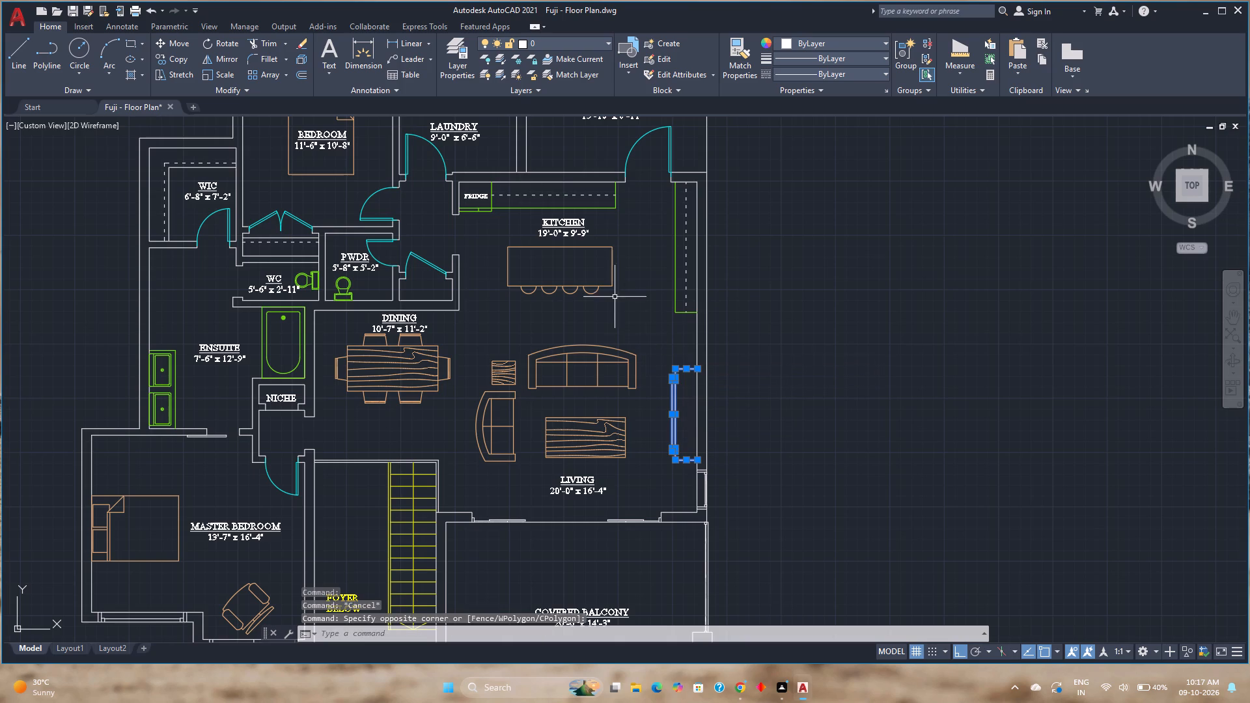
{"action": "left_click", "coordinate": [579, 47]}
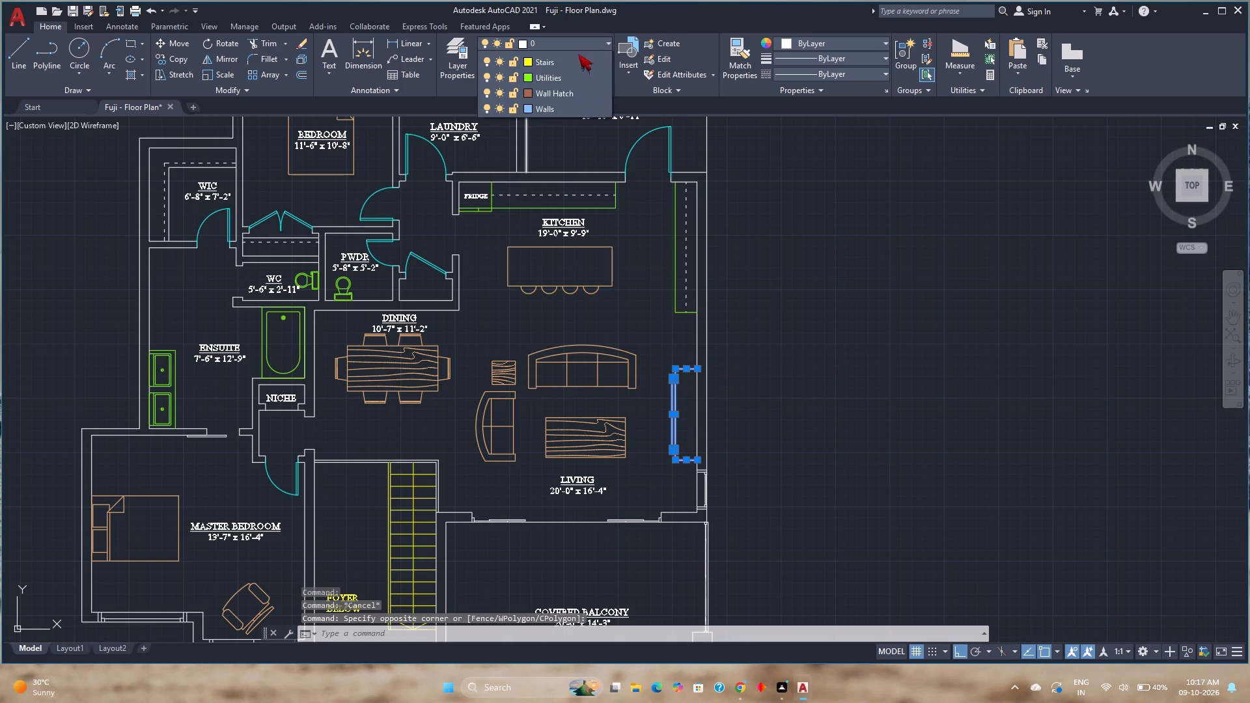
{"action": "left_click", "coordinate": [555, 94]}
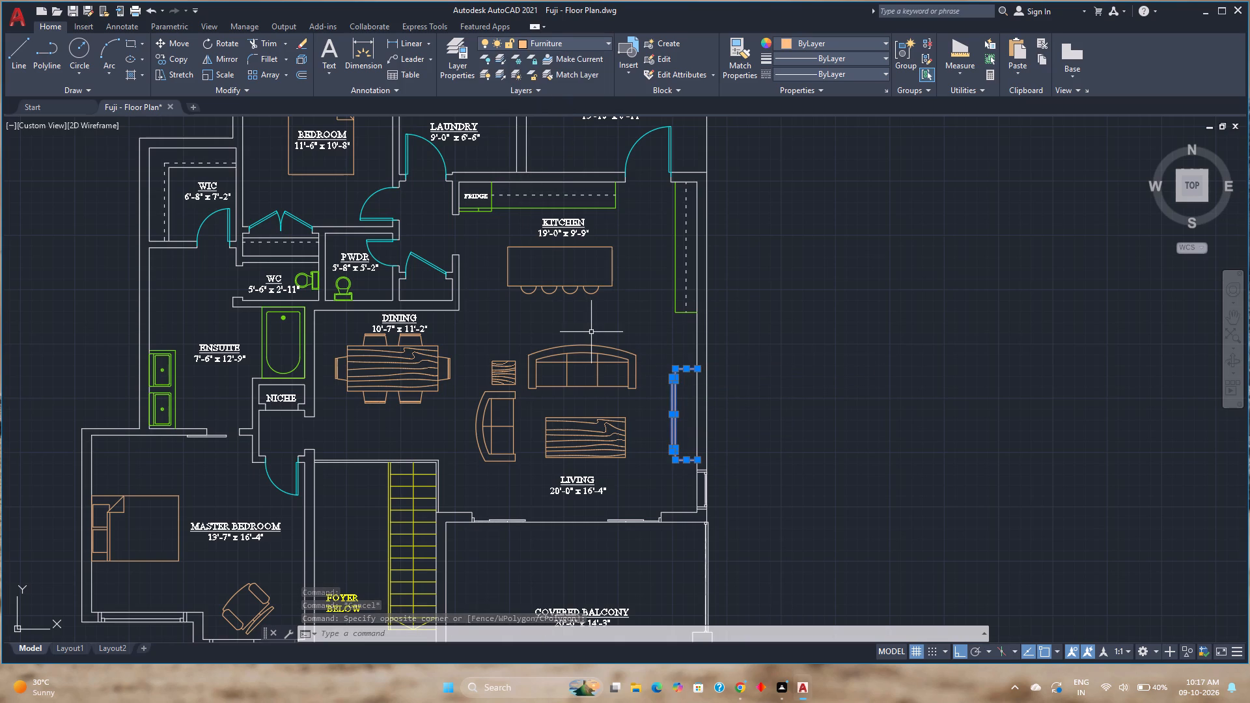
{"action": "key", "text": "Escape"}
Assign the sliding doors between living room and covered balcony and the sliding door between ensuite and master bedroom to the Doors layer.
{"action": "middle_click_drag", "start_coordinate": [595, 488], "coordinate": [634, 420]}
{"action": "scroll", "coordinate": [660, 468], "scroll_direction": "up", "scroll_amount": 3}
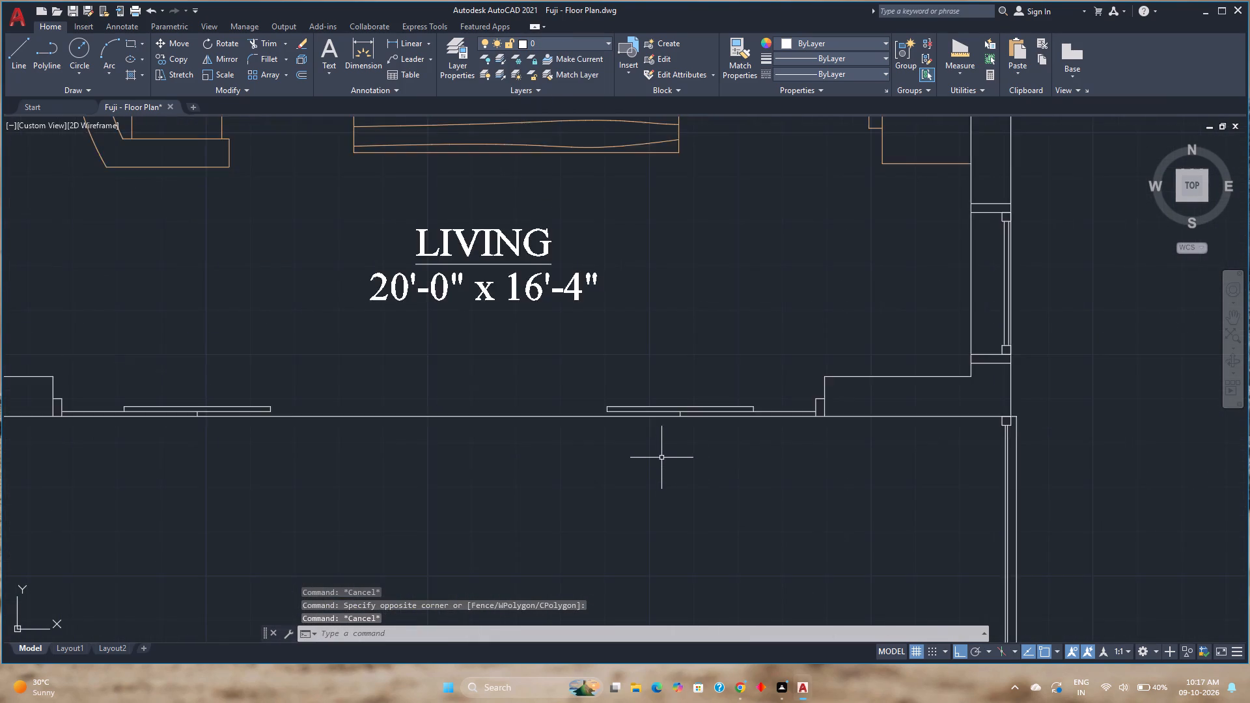
{"action": "scroll", "coordinate": [663, 456], "scroll_direction": "up", "scroll_amount": 3}
{"action": "scroll", "coordinate": [991, 297], "scroll_direction": "down", "scroll_amount": 2}
{"action": "middle_click_drag", "start_coordinate": [991, 297], "coordinate": [844, 321]}
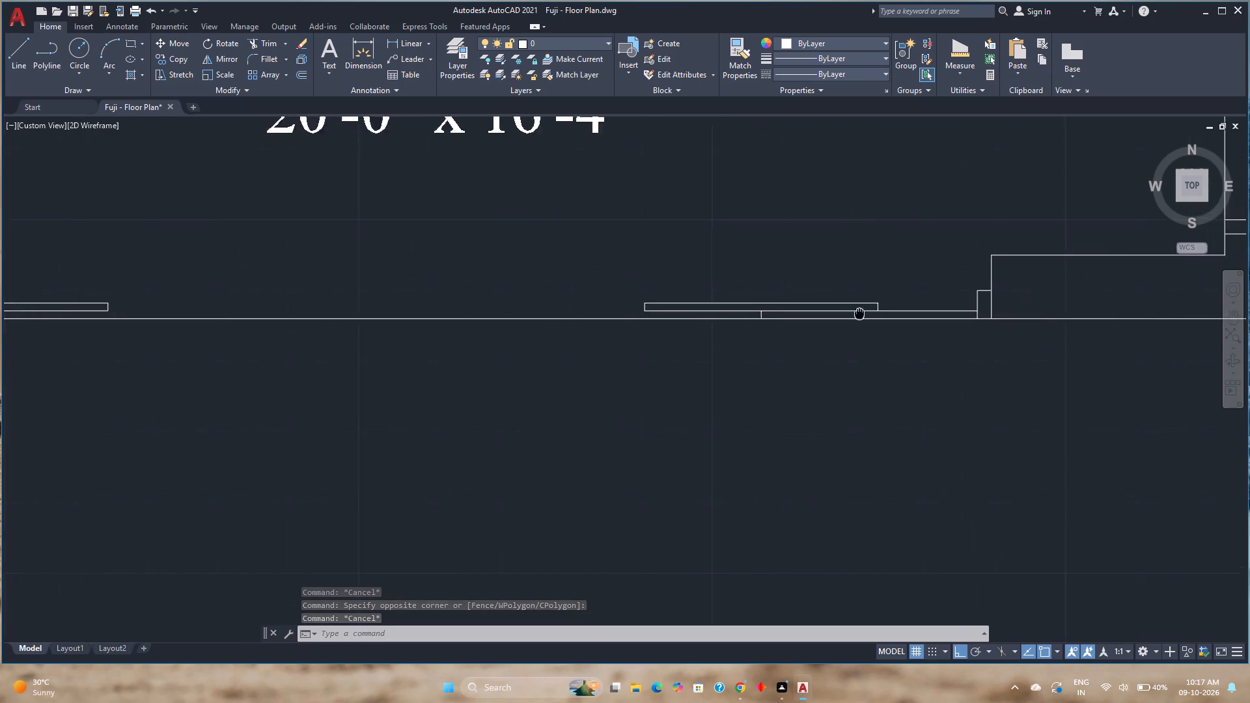
{"action": "middle_click_drag", "start_coordinate": [844, 321], "coordinate": [829, 335]}
{"action": "scroll", "coordinate": [895, 340], "scroll_direction": "up", "scroll_amount": 3}
{"action": "left_click", "coordinate": [1097, 338]}
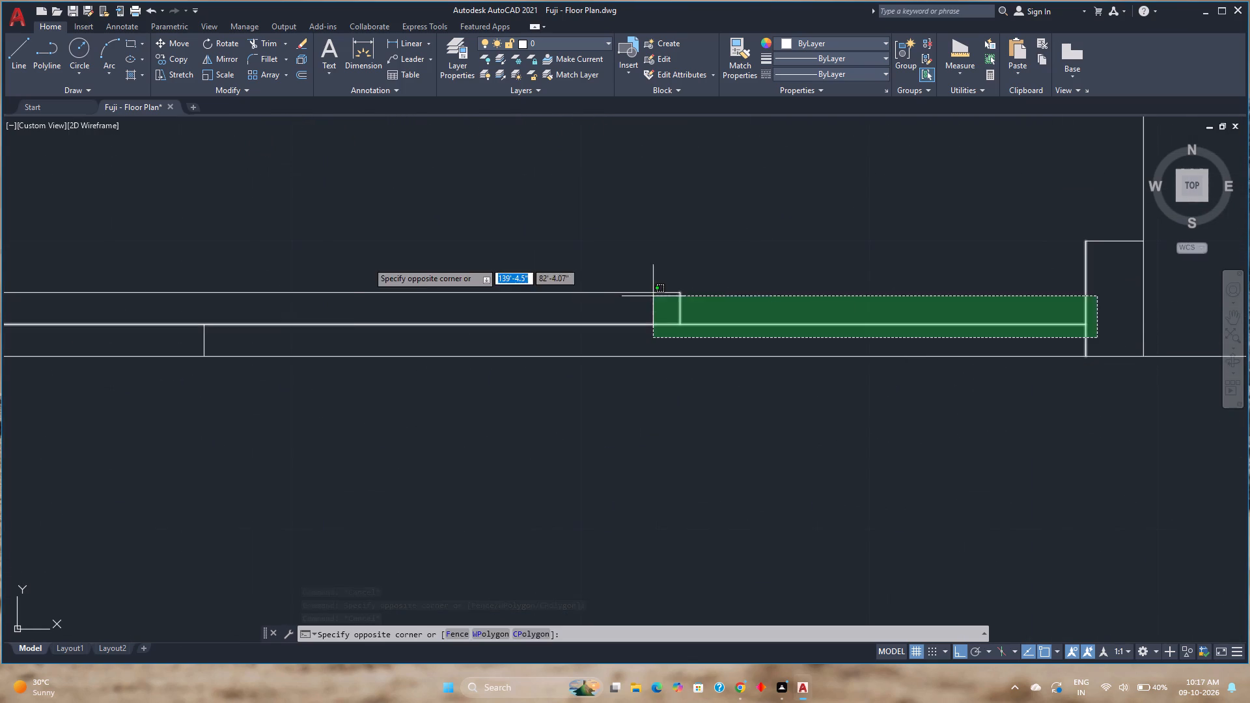
{"action": "scroll", "coordinate": [355, 255], "scroll_direction": "down", "scroll_amount": 1}
{"action": "middle_click_drag", "start_coordinate": [355, 255], "coordinate": [901, 349]}
{"action": "scroll", "coordinate": [430, 312], "scroll_direction": "down", "scroll_amount": 4}
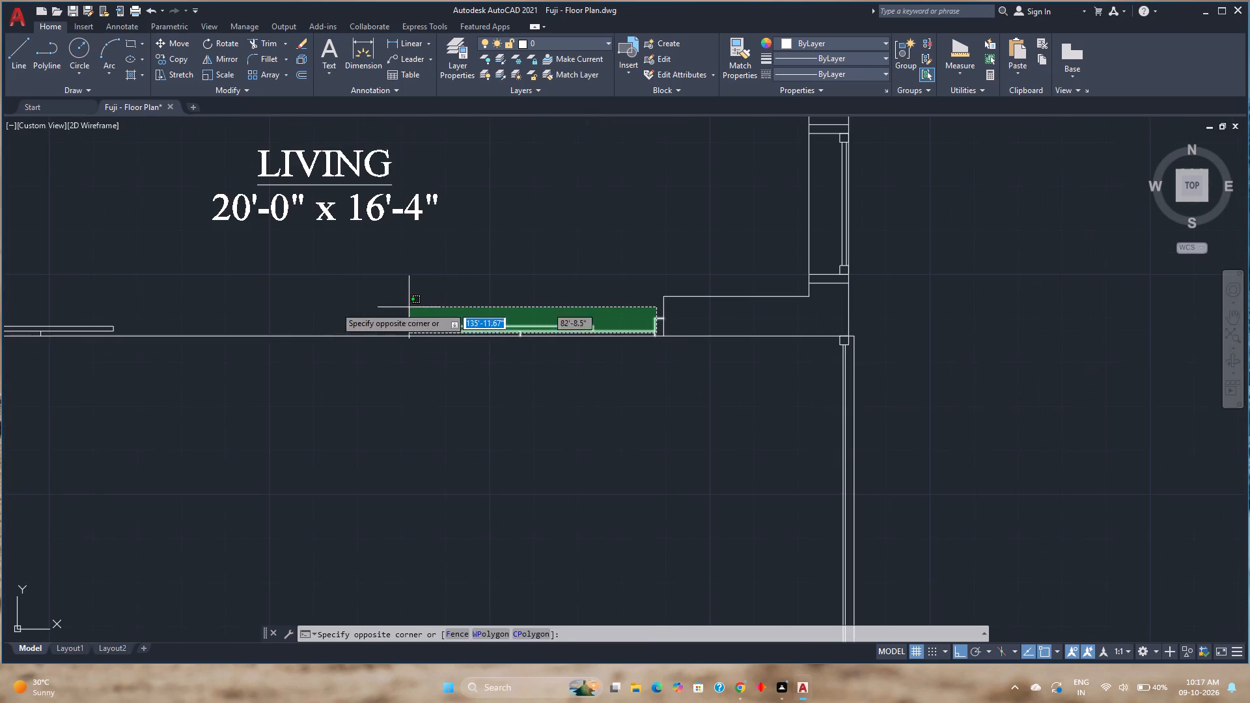
{"action": "scroll", "coordinate": [267, 307], "scroll_direction": "down", "scroll_amount": 1}
{"action": "middle_click_drag", "start_coordinate": [267, 307], "coordinate": [742, 361]}
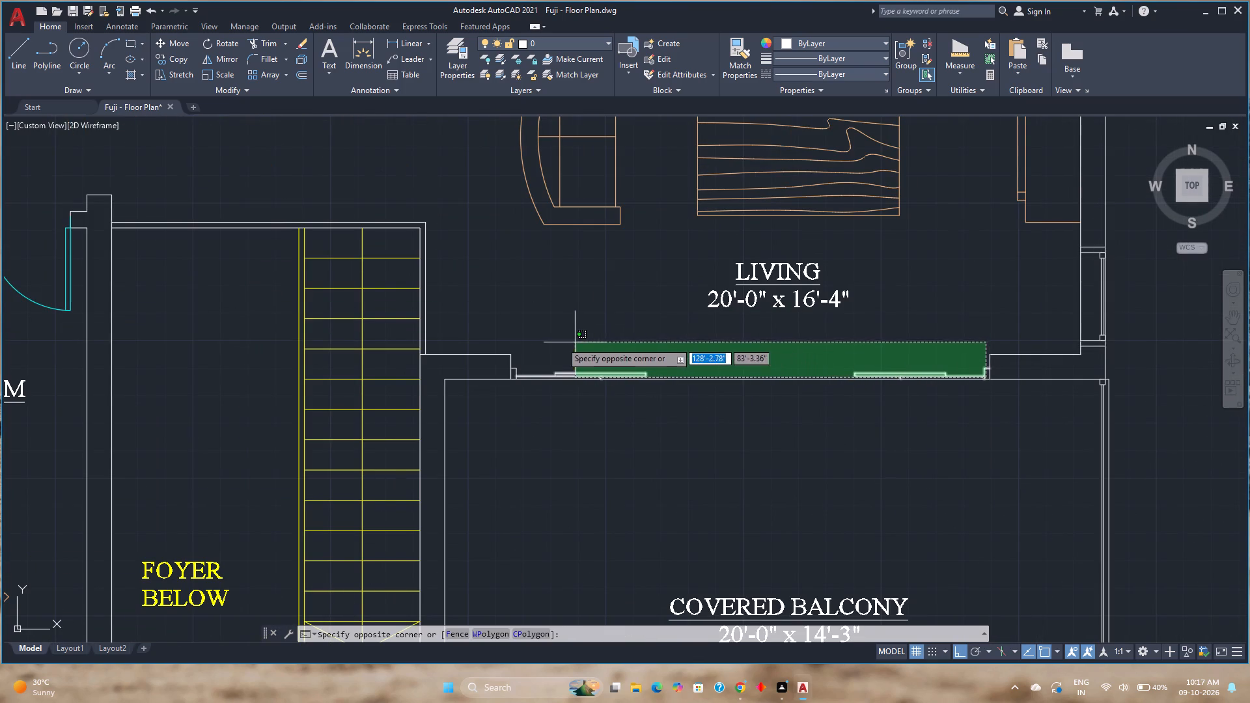
{"action": "left_click", "coordinate": [512, 338]}
{"action": "middle_click_drag", "start_coordinate": [375, 293], "coordinate": [895, 434]}
{"action": "left_click", "coordinate": [419, 333]}
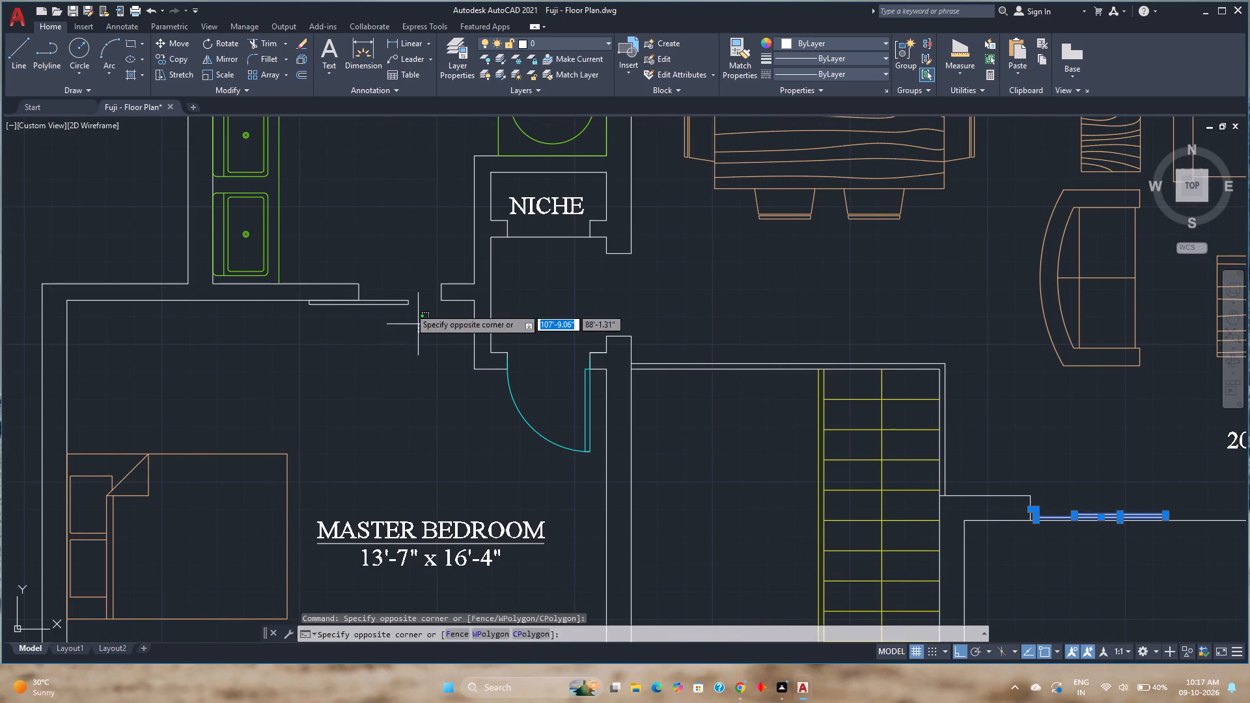
{"action": "left_click", "coordinate": [395, 286]}
{"action": "scroll", "coordinate": [395, 283], "scroll_direction": "down", "scroll_amount": 3}
{"action": "middle_click_drag", "start_coordinate": [395, 283], "coordinate": [368, 444]}
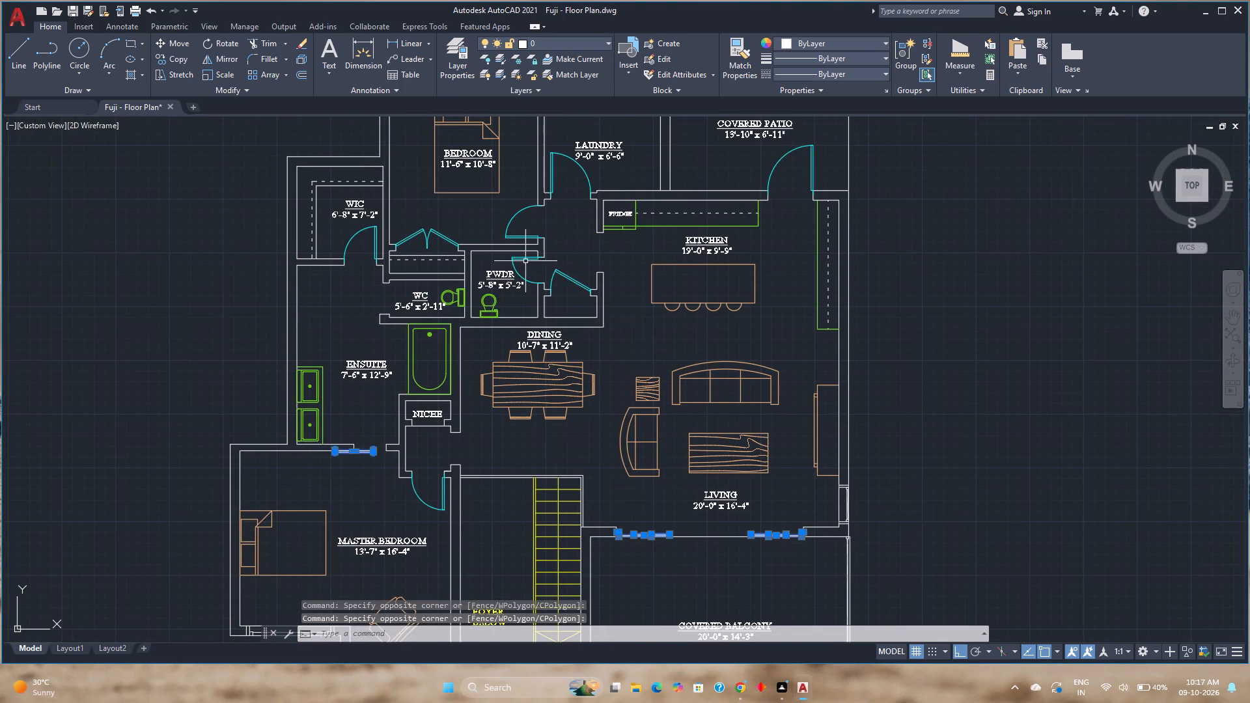
{"action": "middle_click_drag", "start_coordinate": [529, 257], "coordinate": [484, 398]}
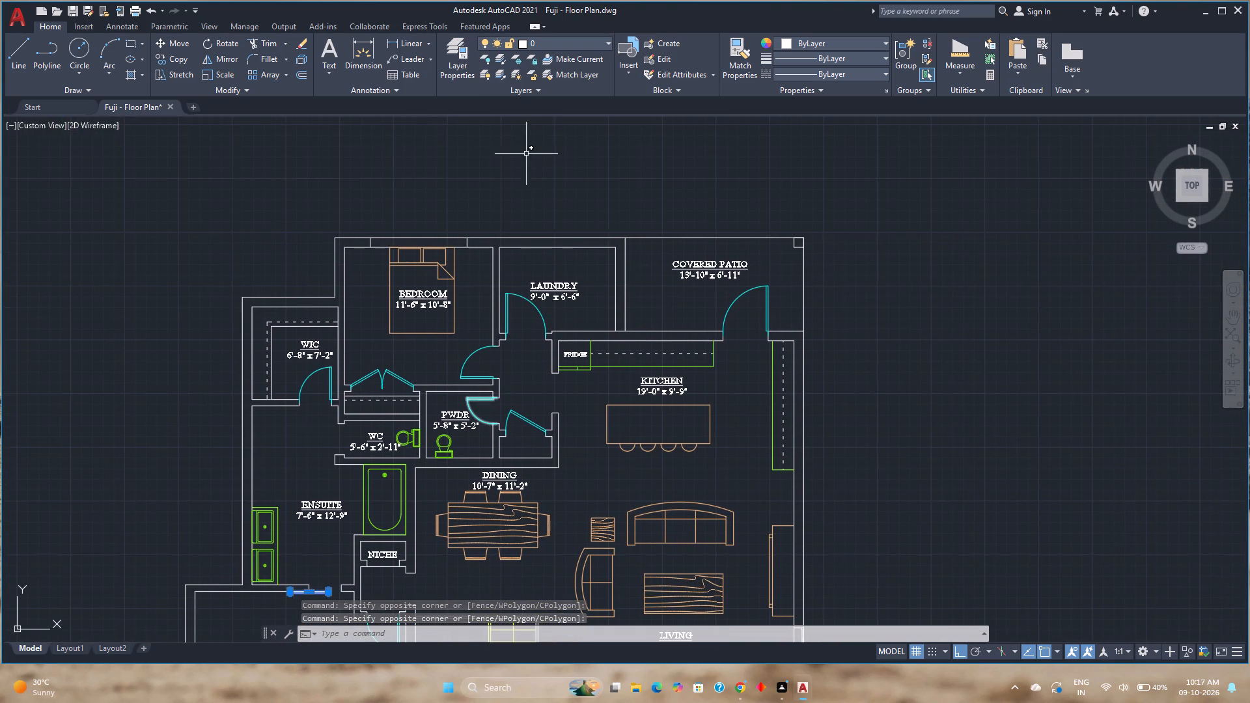
{"action": "left_click", "coordinate": [570, 41]}
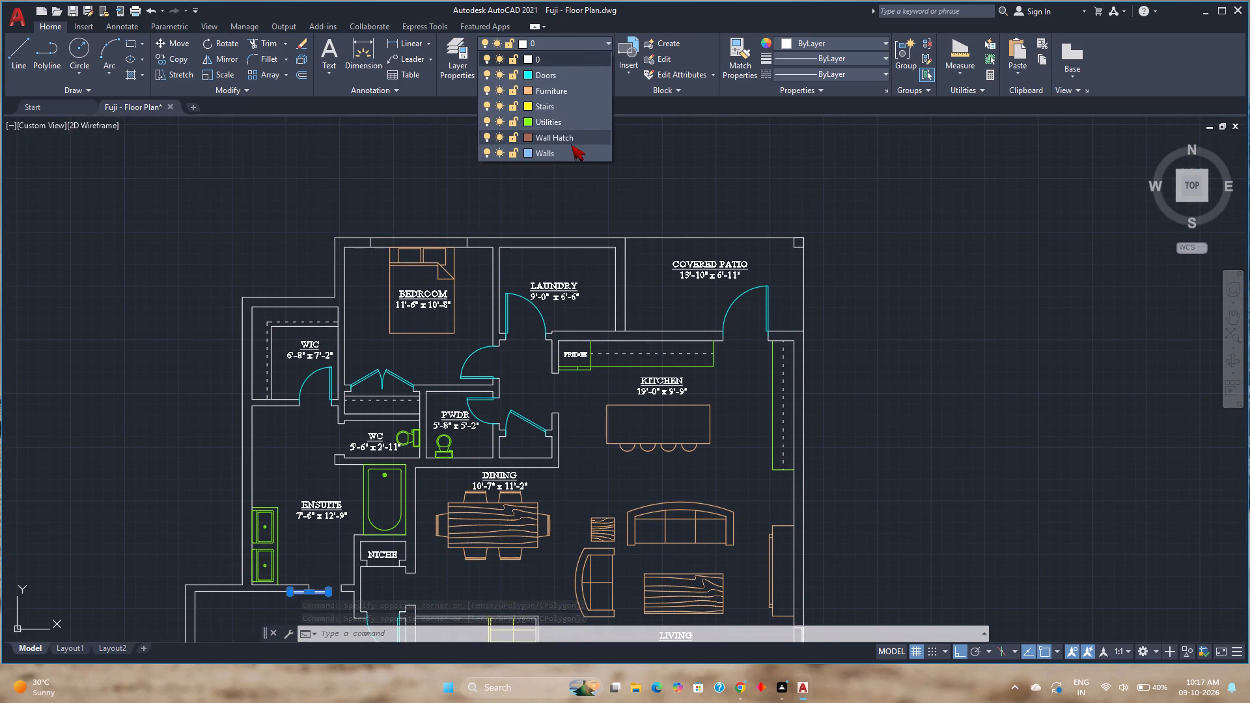
{"action": "left_click", "coordinate": [558, 76]}
{"action": "key", "text": "Escape"}
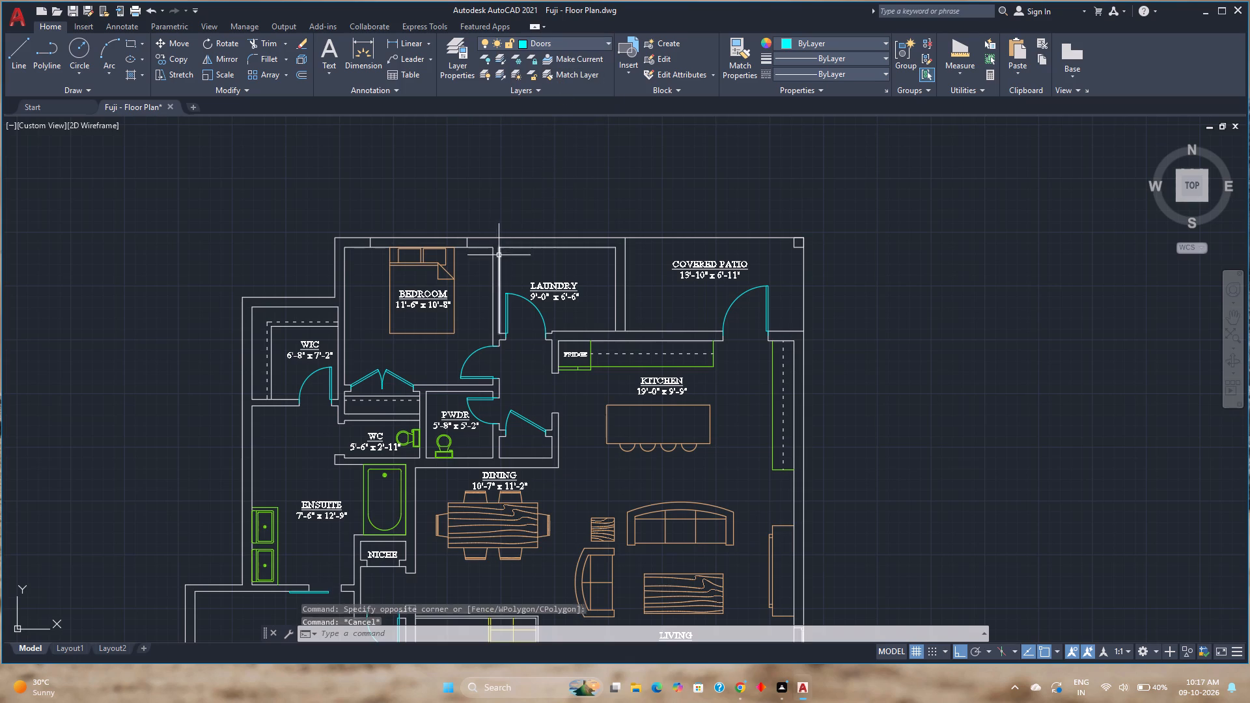
Create a new layer named Windows.
{"action": "middle_click_drag", "start_coordinate": [527, 319], "coordinate": [510, 250]}
{"action": "scroll", "coordinate": [628, 286], "scroll_direction": "down", "scroll_amount": 1}
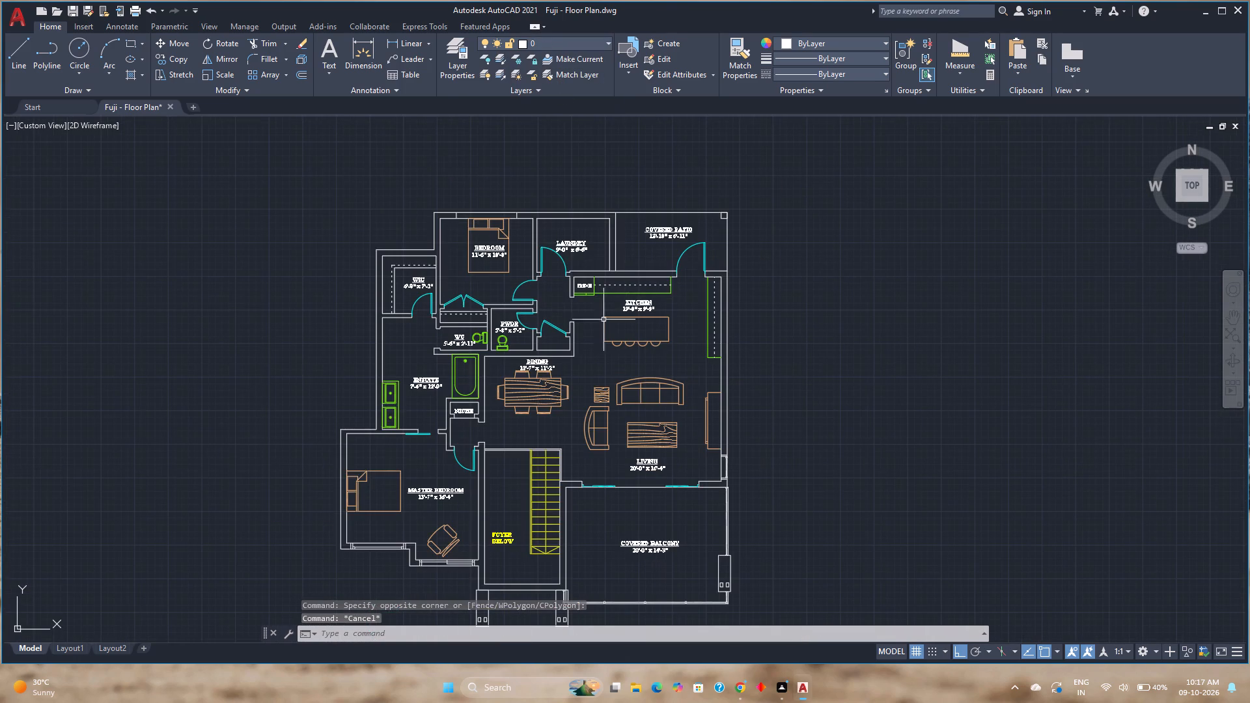
{"action": "middle_click_drag", "start_coordinate": [468, 501], "coordinate": [480, 403]}
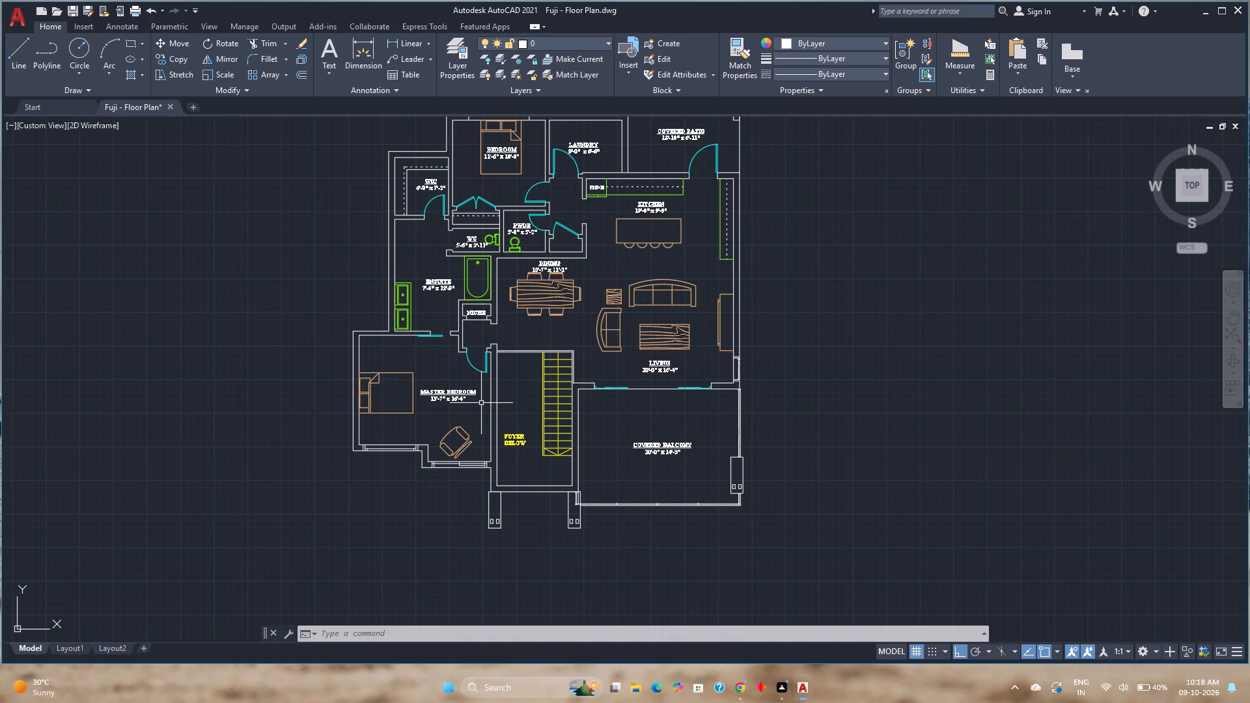
{"action": "left_click", "coordinate": [464, 73]}
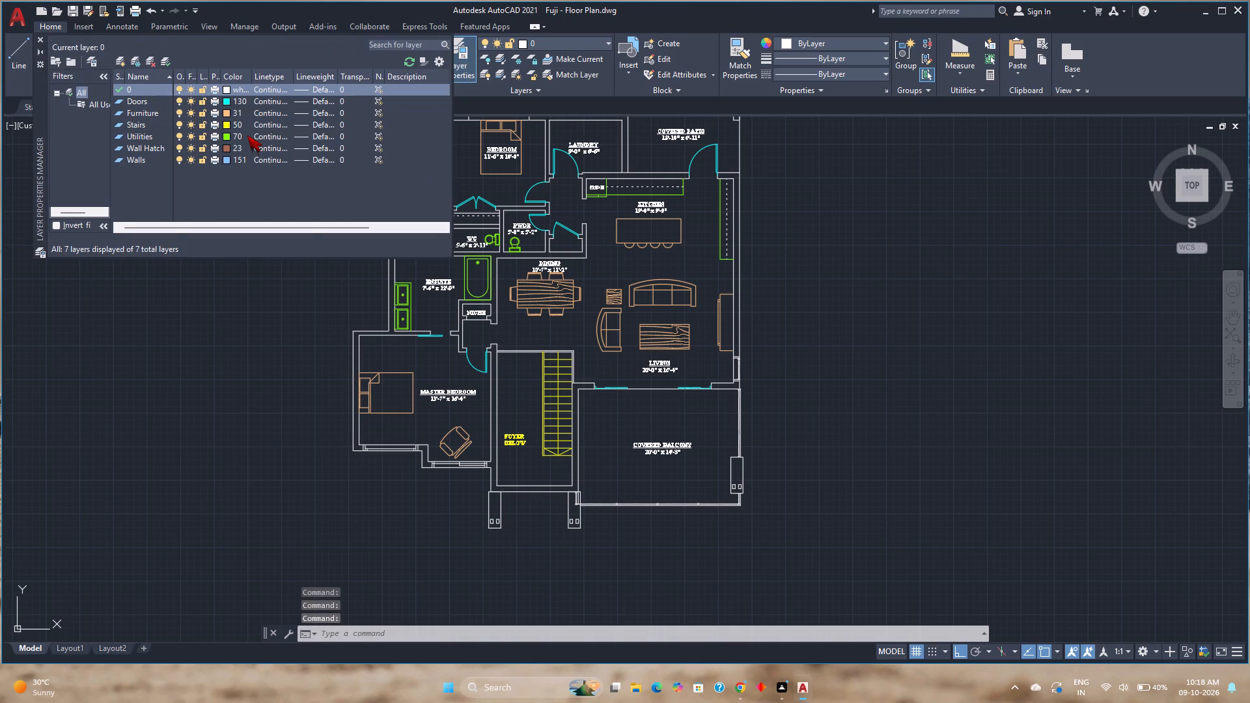
{"action": "key", "text": "alt+n"}
{"action": "key", "text": "space"}
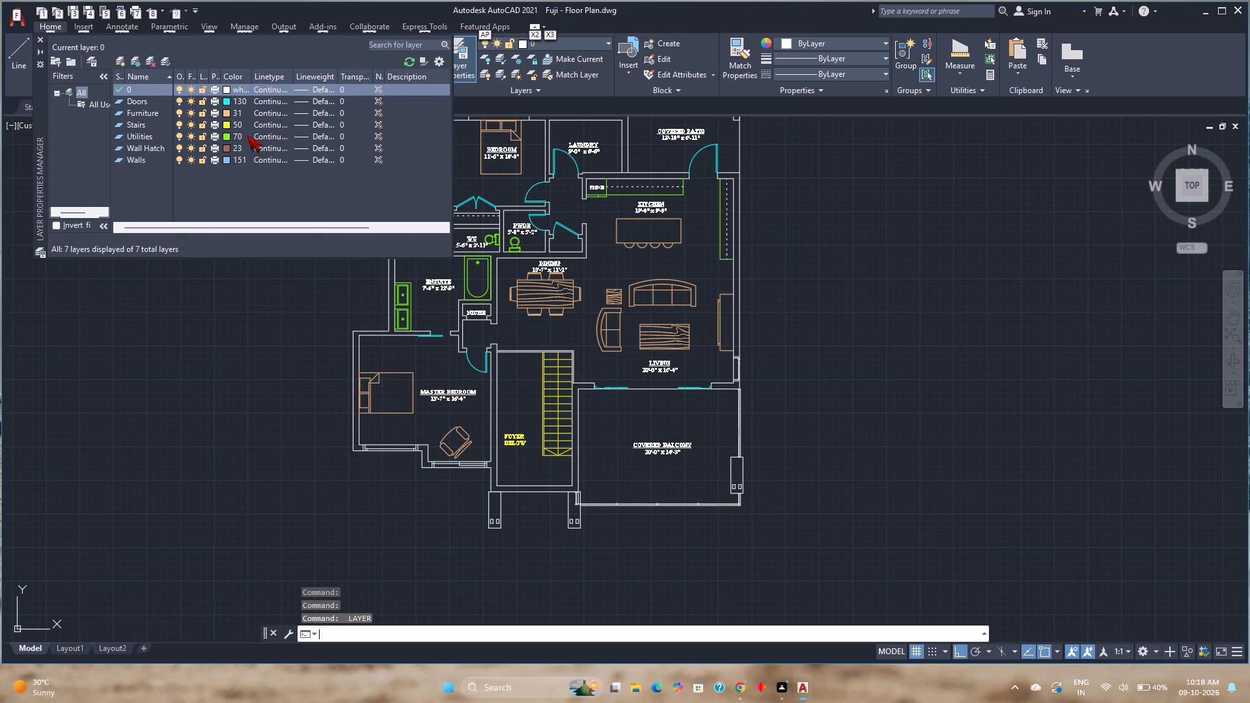
{"action": "left_click", "coordinate": [206, 184]}
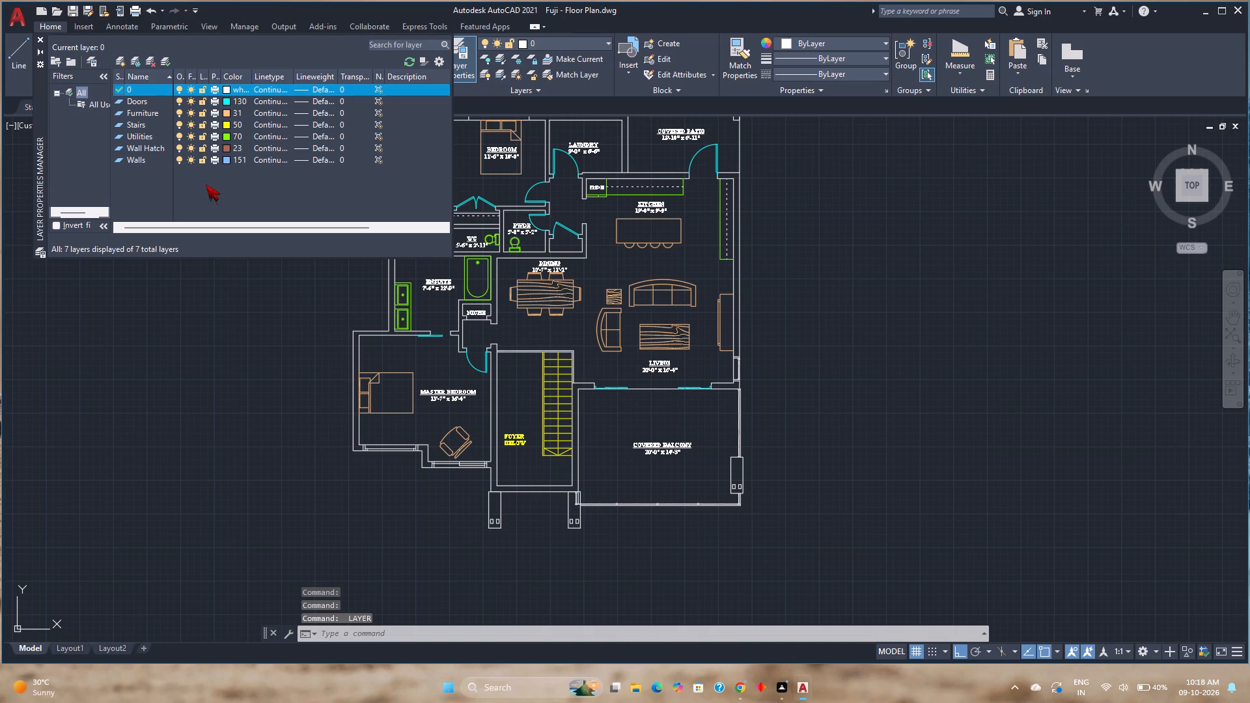
{"action": "key", "text": "n"}
{"action": "key", "text": "alt+n"}
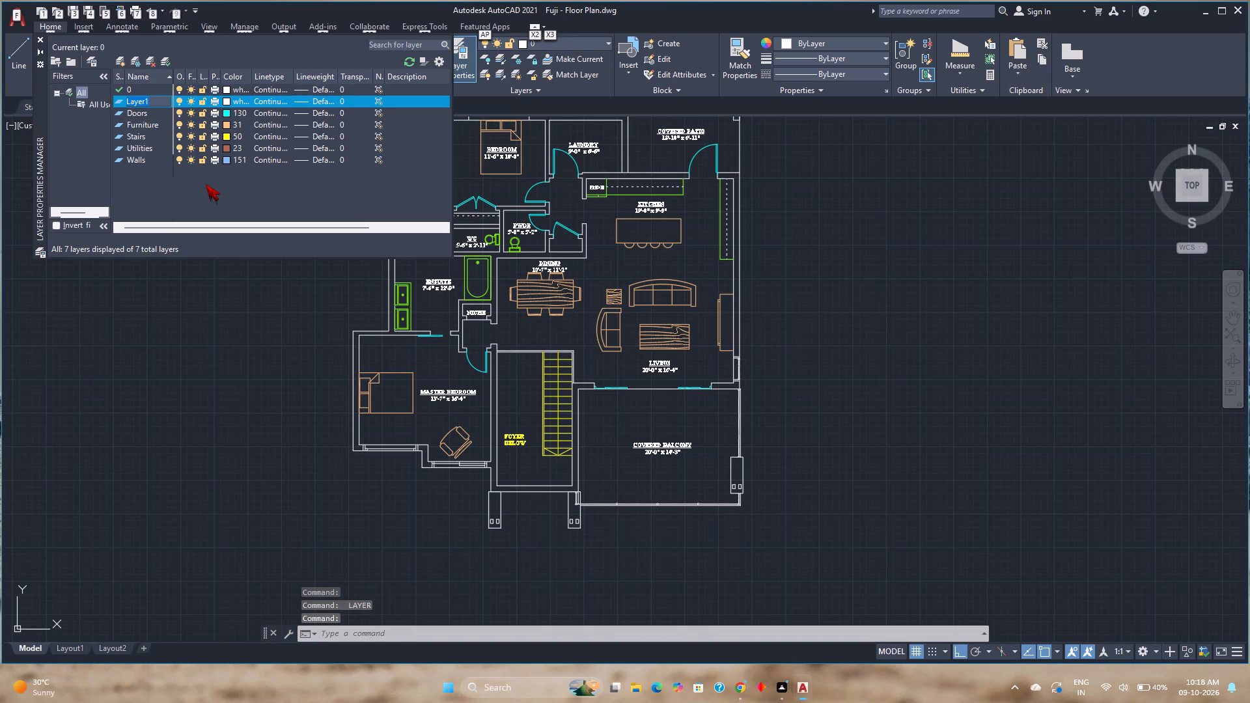
{"action": "type", "text": "Win"}
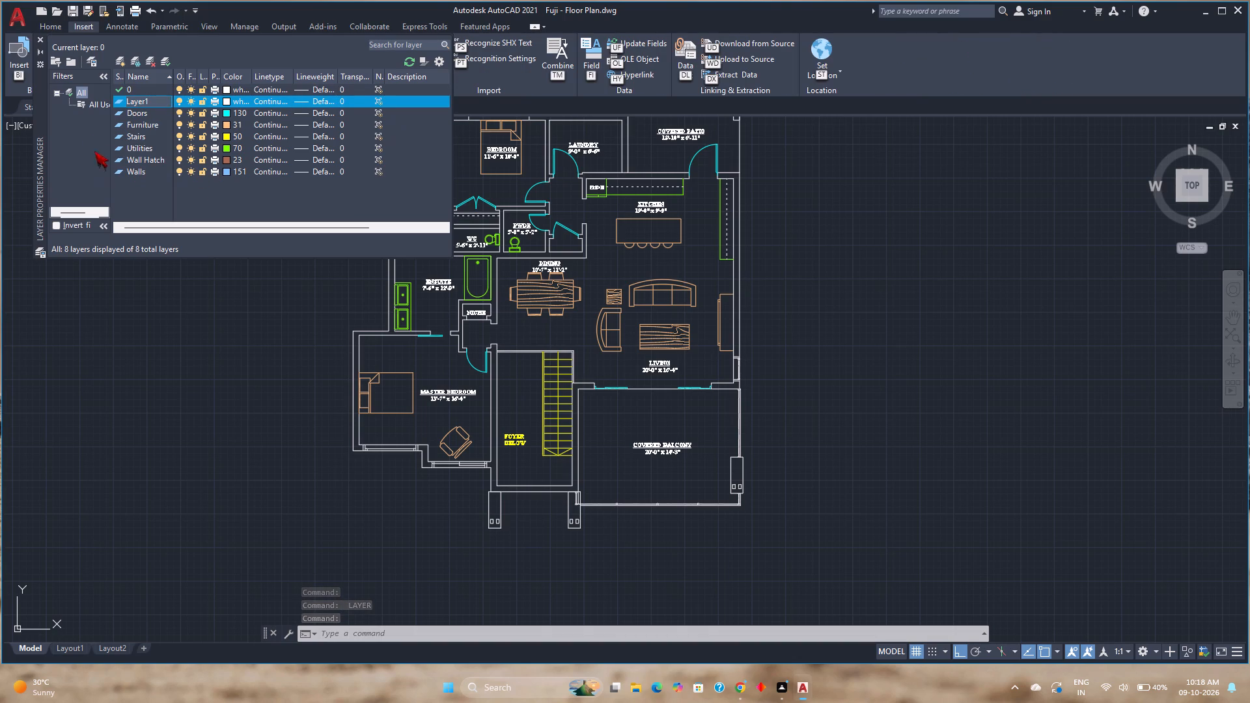
{"action": "left_click", "coordinate": [160, 100]}
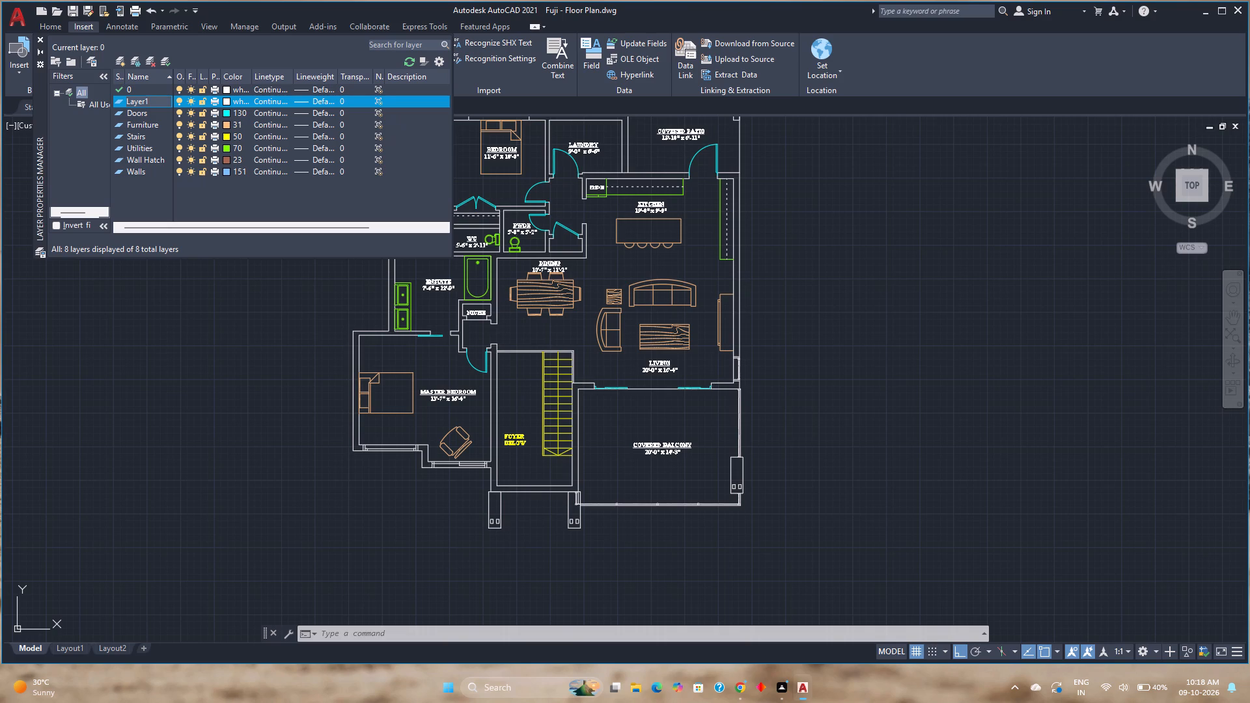
{"action": "key", "text": "BackSpace"}
{"action": "key", "text": "BackSpace"}
{"action": "key", "text": "BackSpace"}
{"action": "key", "text": "BackSpace"}
{"action": "key", "text": "BackSpace"}
{"action": "key", "text": "BackSpace"}
{"action": "type", "text": "wi"}
{"action": "key", "text": "BackSpace"}
{"action": "key", "text": "BackSpace"}
{"action": "type", "text": "Windowa"}
{"action": "key", "text": "BackSpace"}
{"action": "key", "text": "s"}
{"action": "key", "text": "Return"}
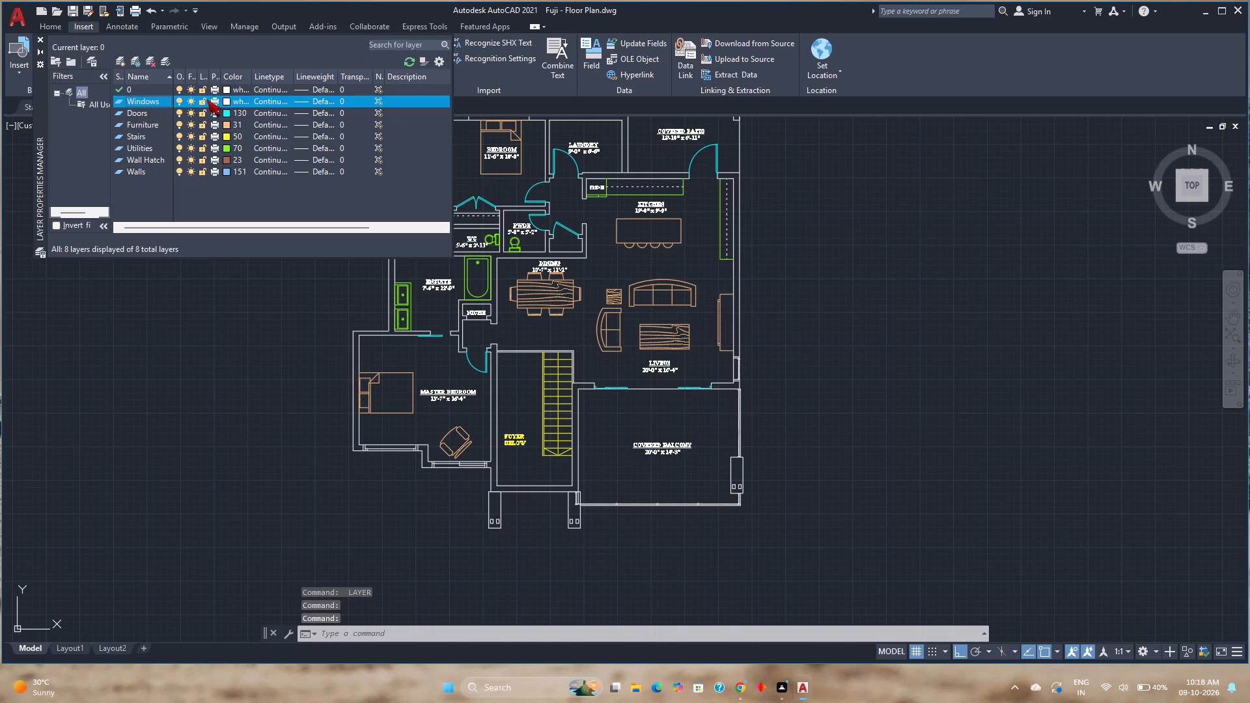
Set the Windows layer's colour to index colour 111 and close the layer manager.
{"action": "left_click", "coordinate": [227, 102]}
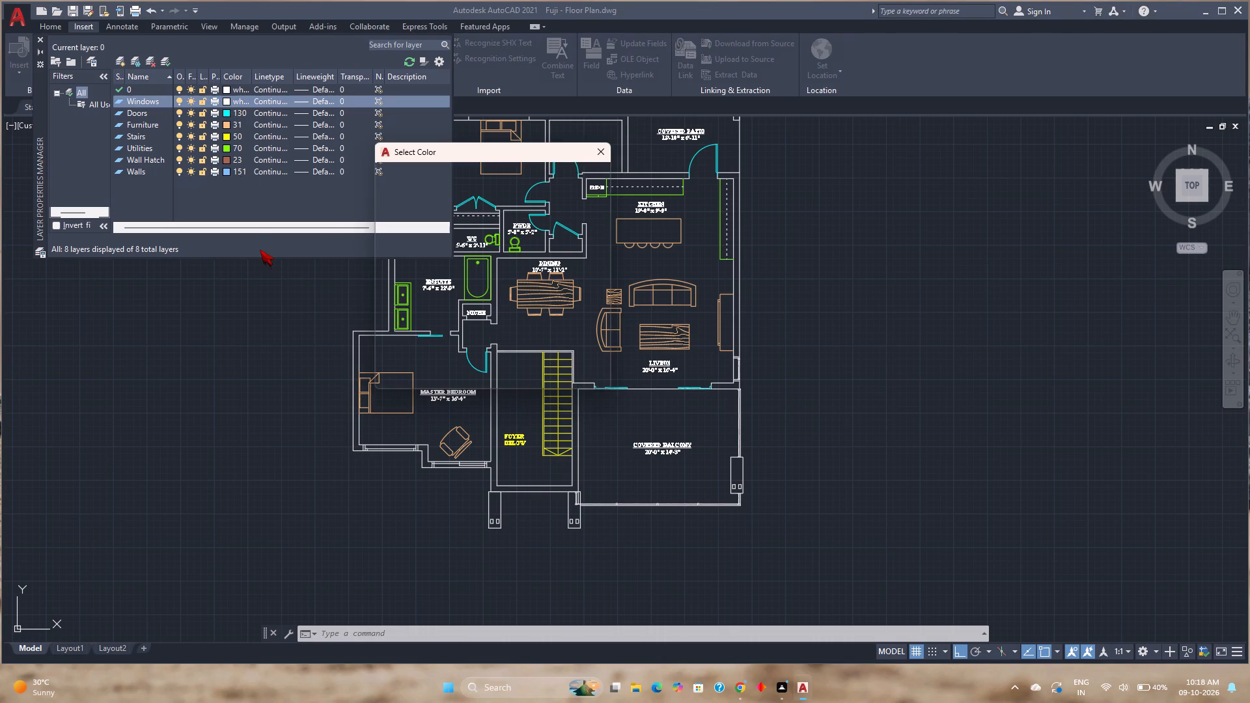
{"action": "left_click", "coordinate": [399, 251]}
{"action": "right_click", "coordinate": [399, 251]}
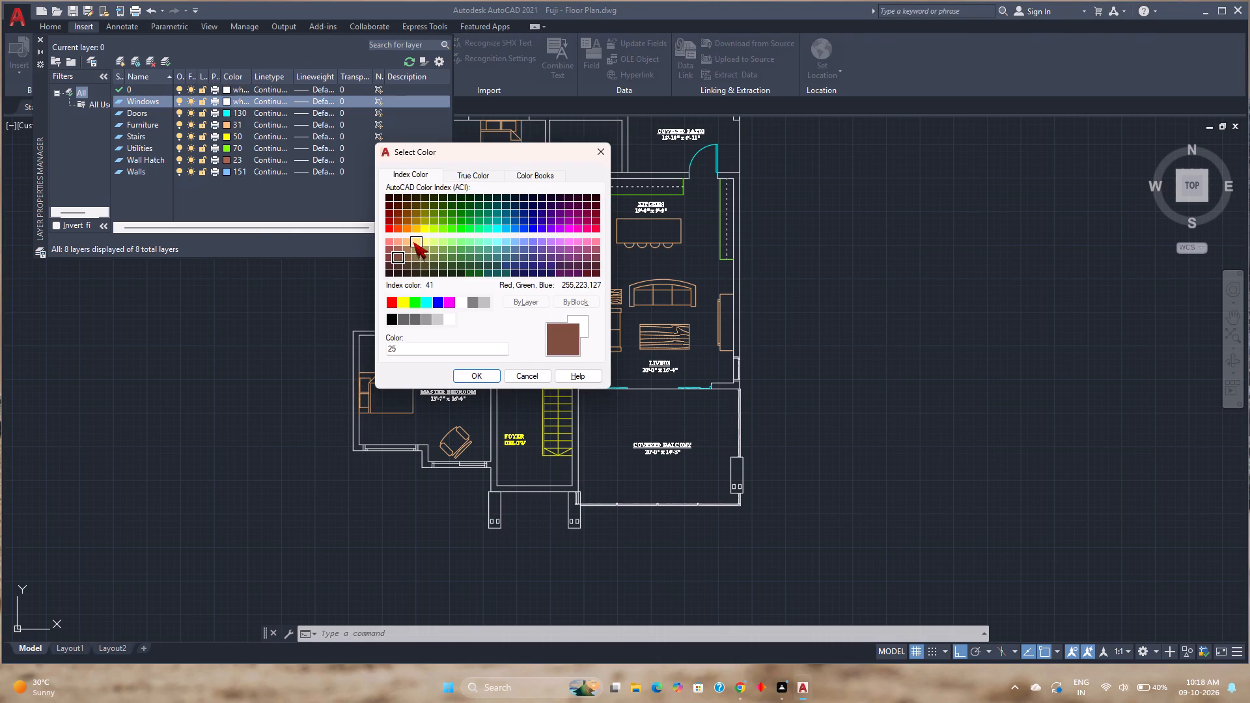
{"action": "left_click", "coordinate": [414, 240]}
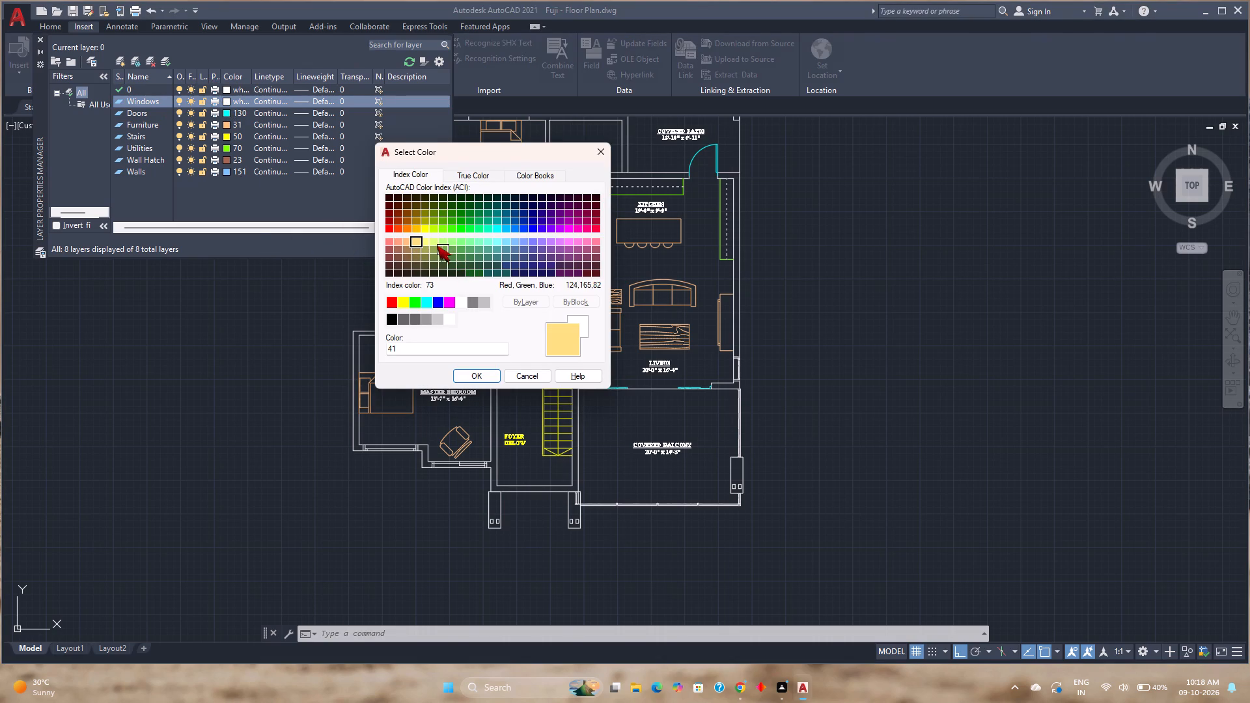
{"action": "left_click", "coordinate": [432, 240]}
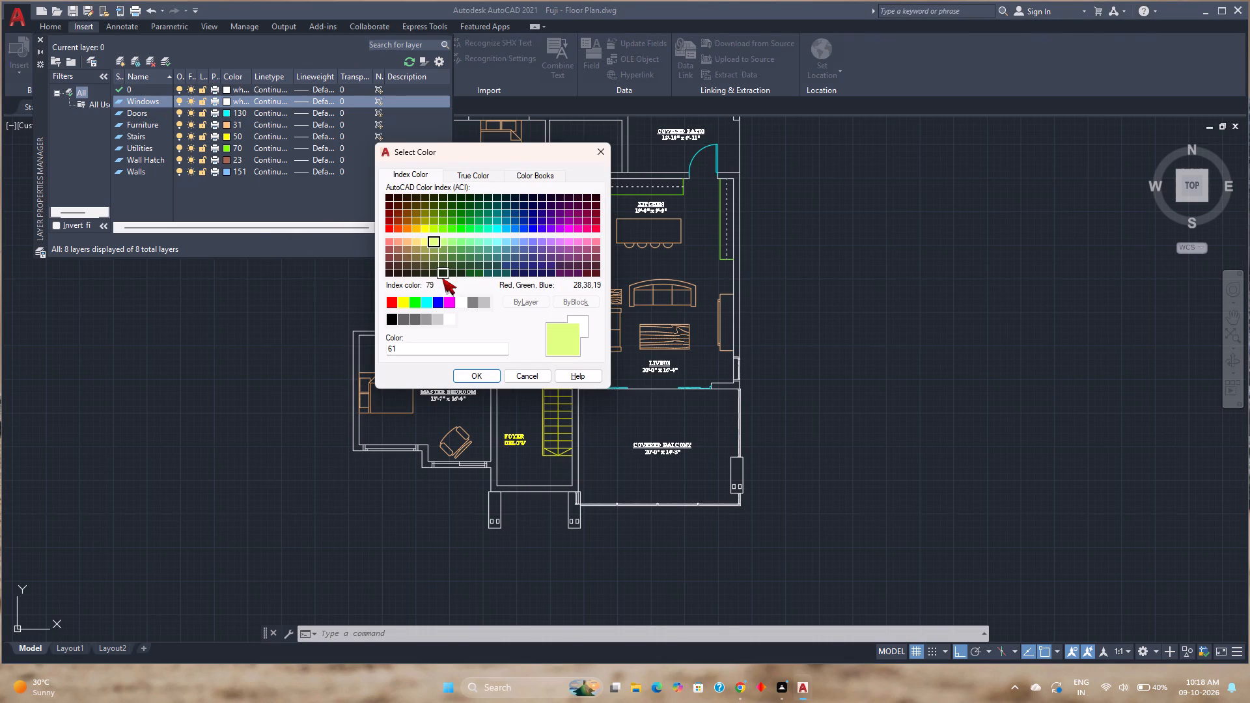
{"action": "left_click", "coordinate": [479, 230]}
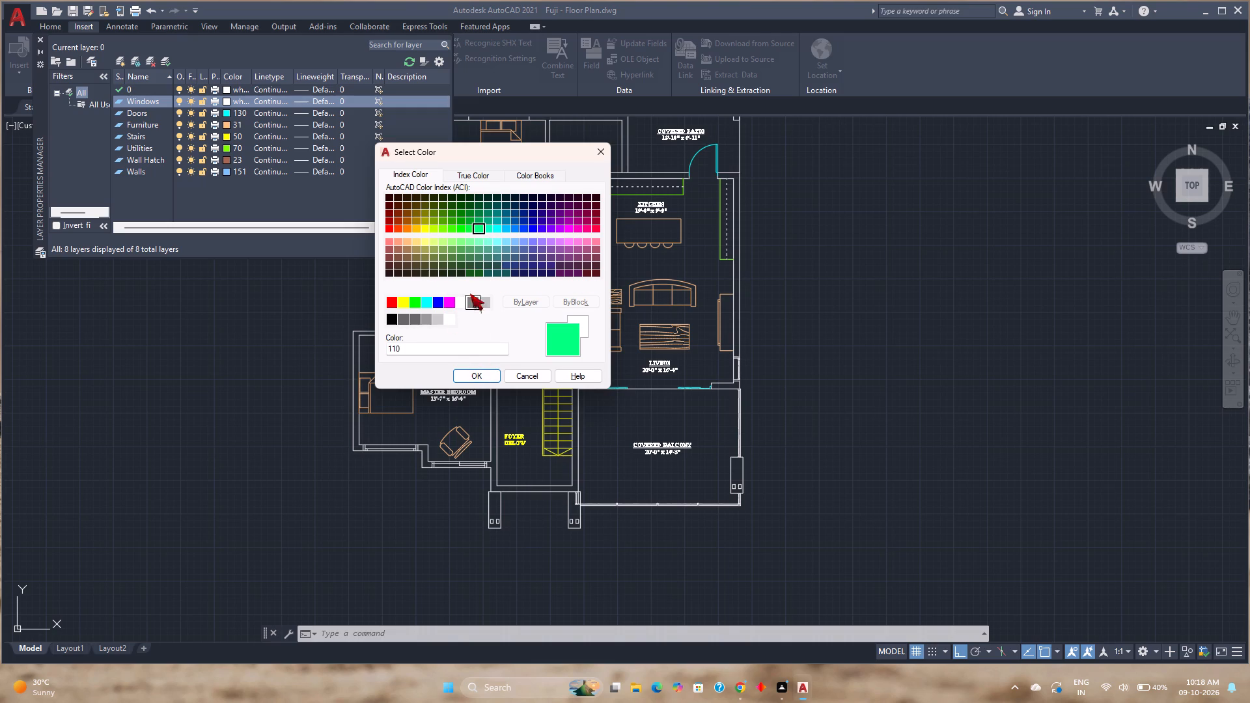
{"action": "left_click", "coordinate": [483, 242]}
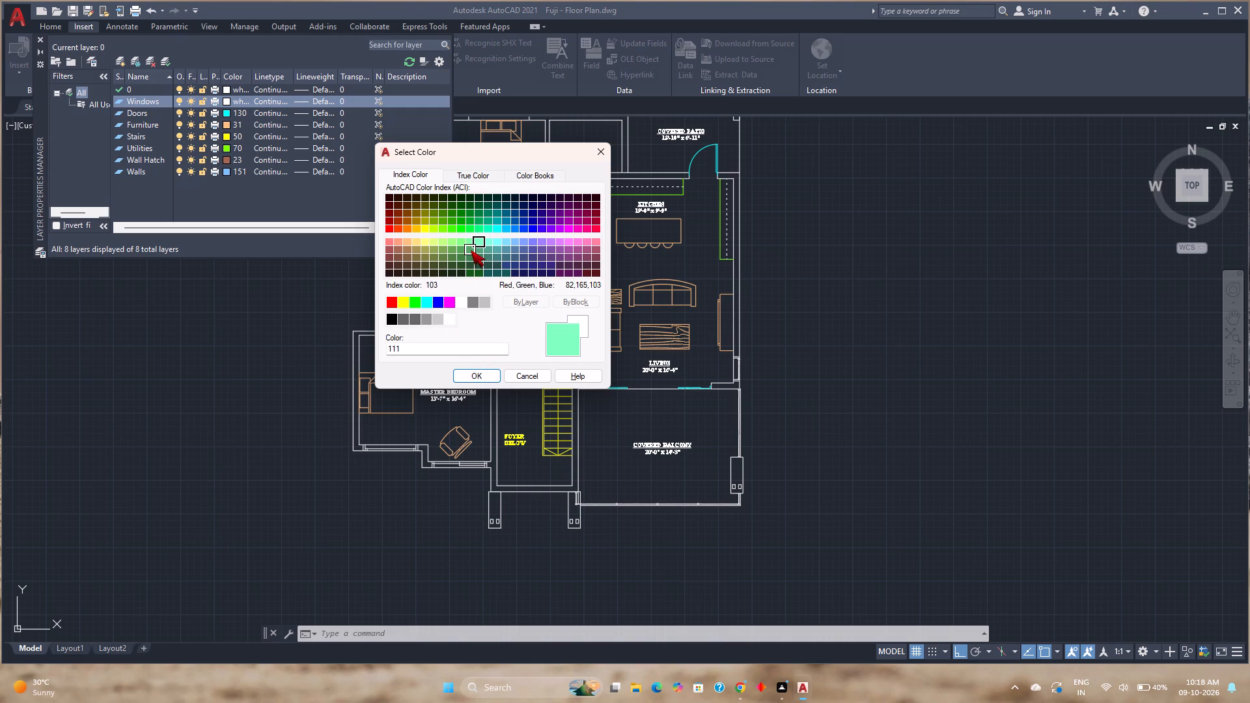
{"action": "left_click", "coordinate": [470, 244]}
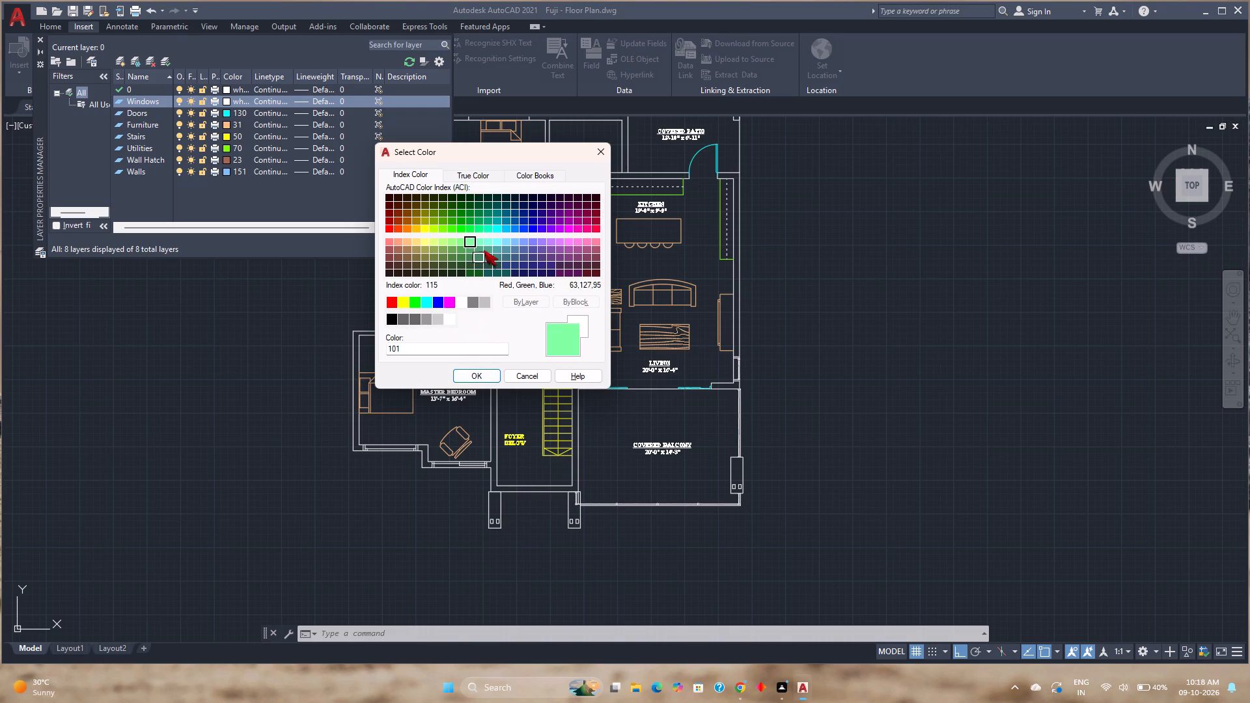
{"action": "left_click", "coordinate": [481, 238]}
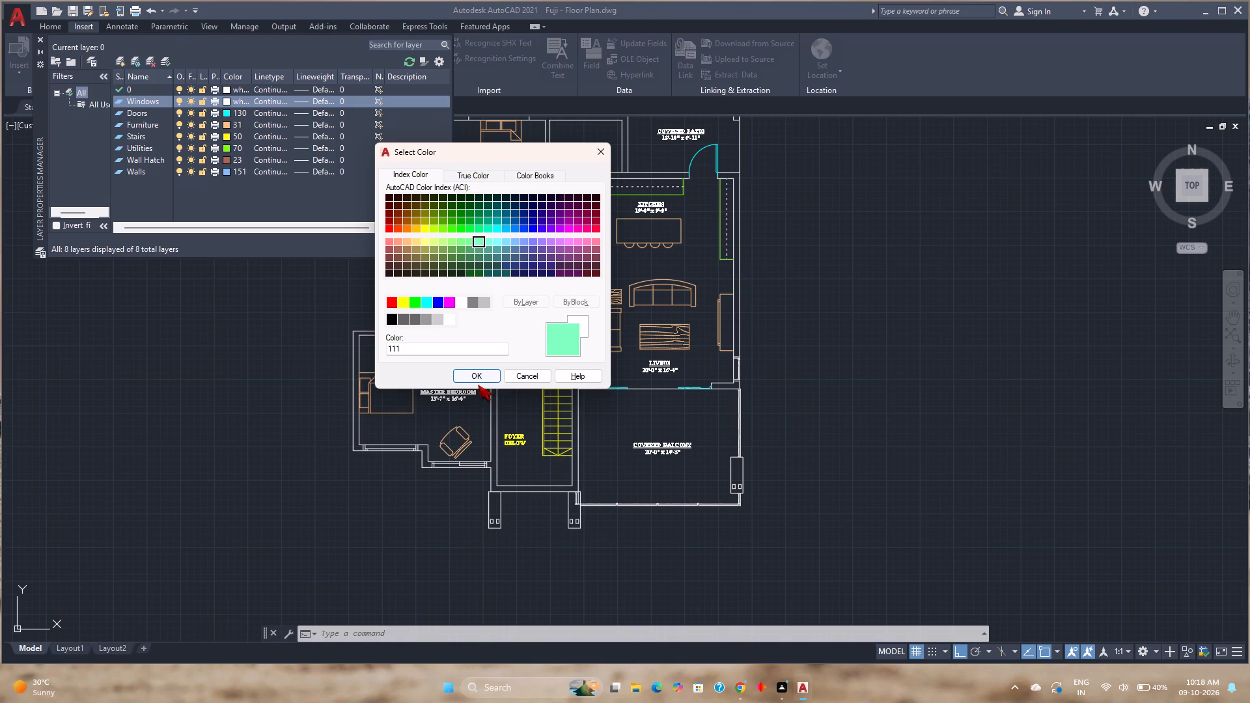
{"action": "left_click", "coordinate": [475, 374]}
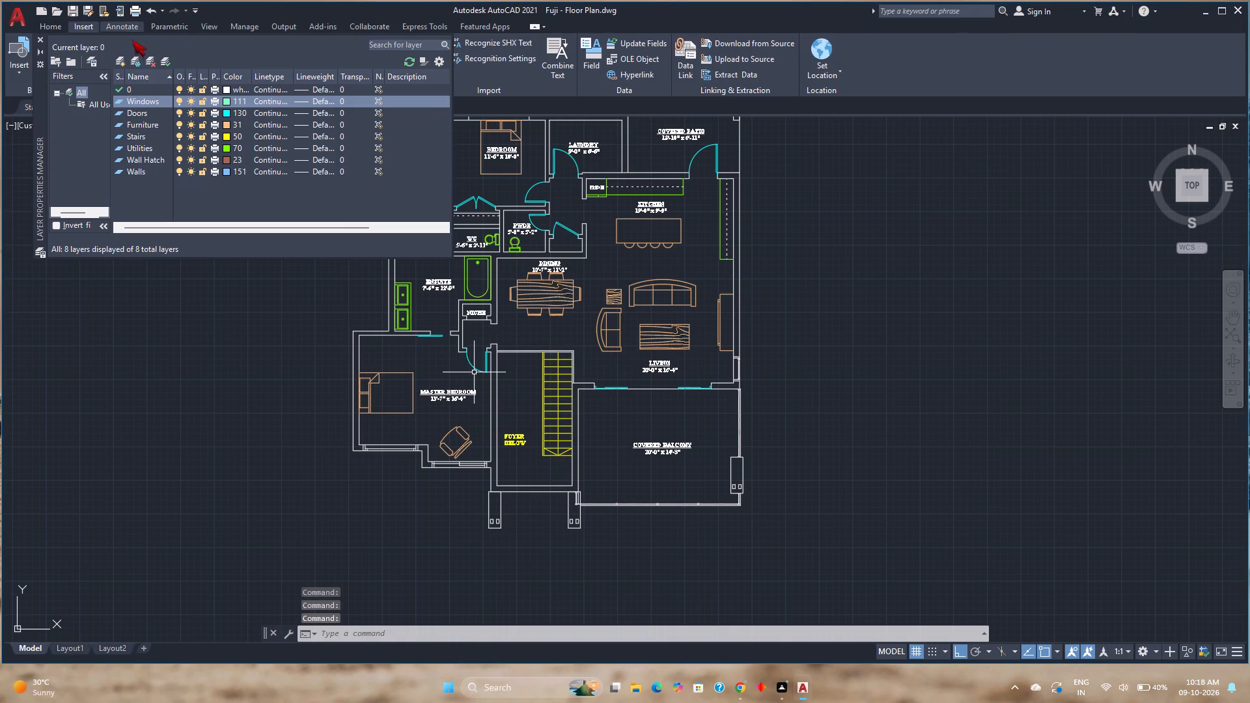
{"action": "left_click", "coordinate": [43, 38]}
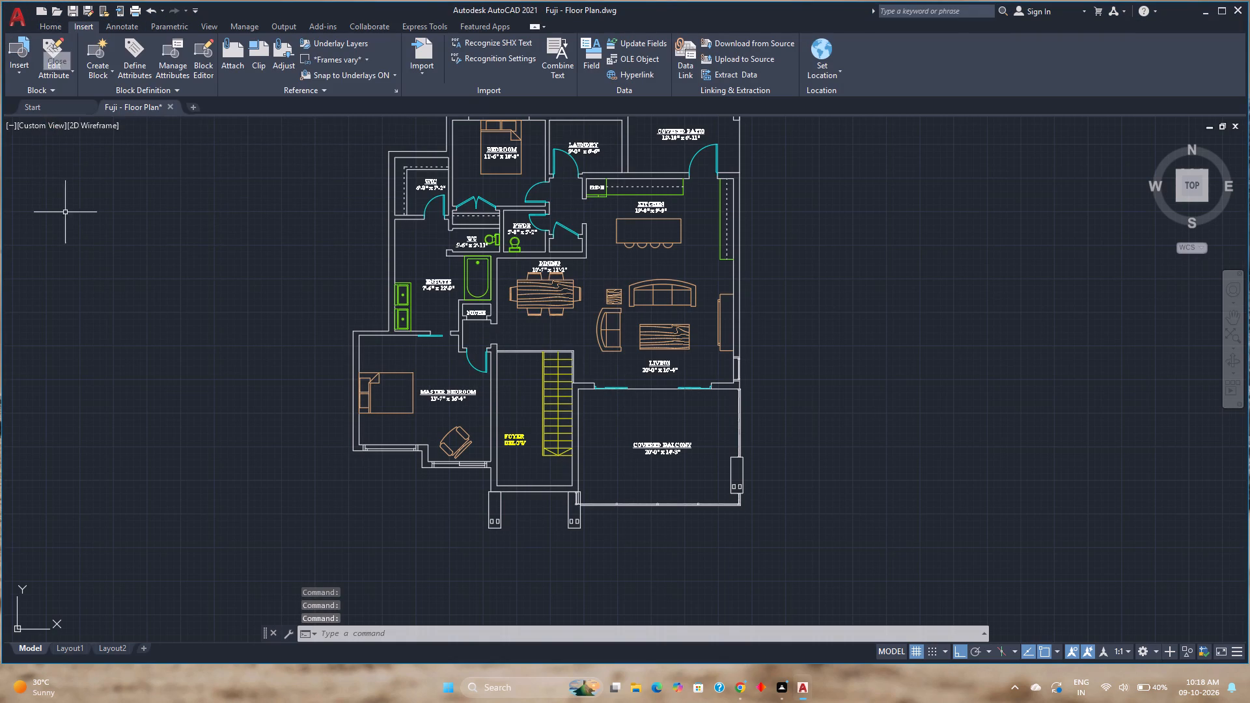
Assign both master bedroom windows and the living room window beside the covered balcony to the Windows layer.
{"action": "scroll", "coordinate": [462, 471], "scroll_direction": "up", "scroll_amount": 8}
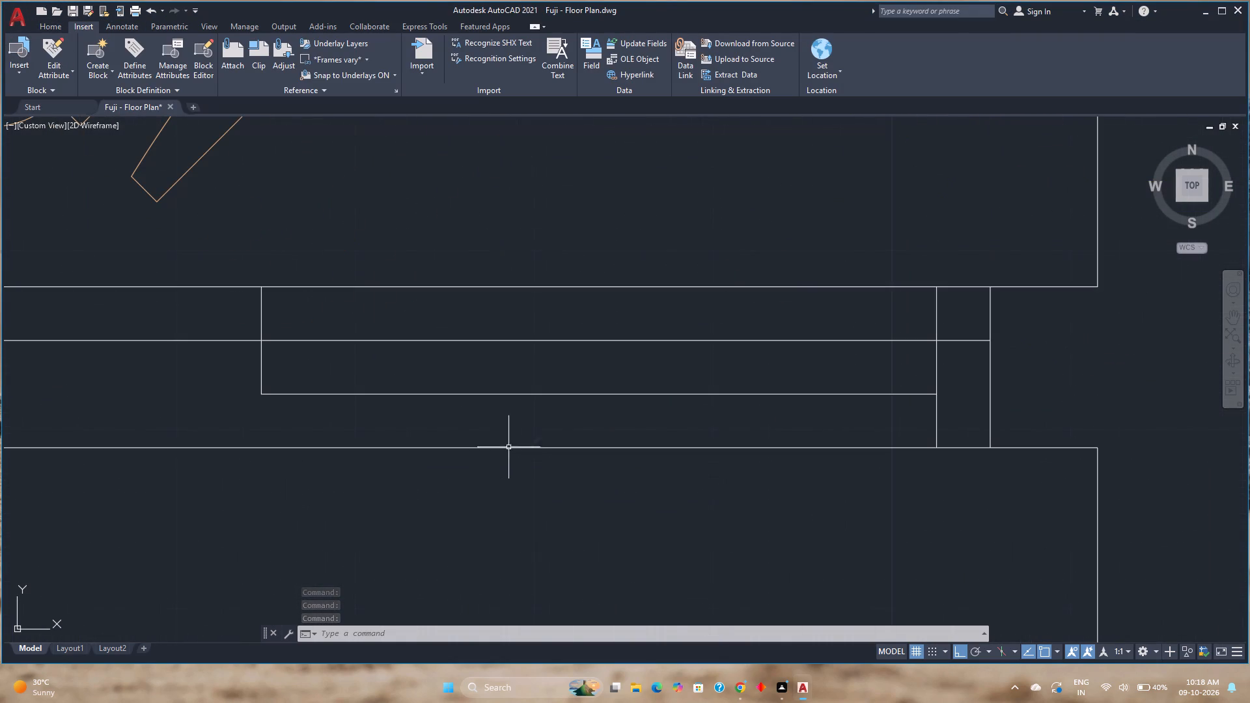
{"action": "left_click", "coordinate": [974, 424]}
{"action": "scroll", "coordinate": [538, 338], "scroll_direction": "down", "scroll_amount": 3}
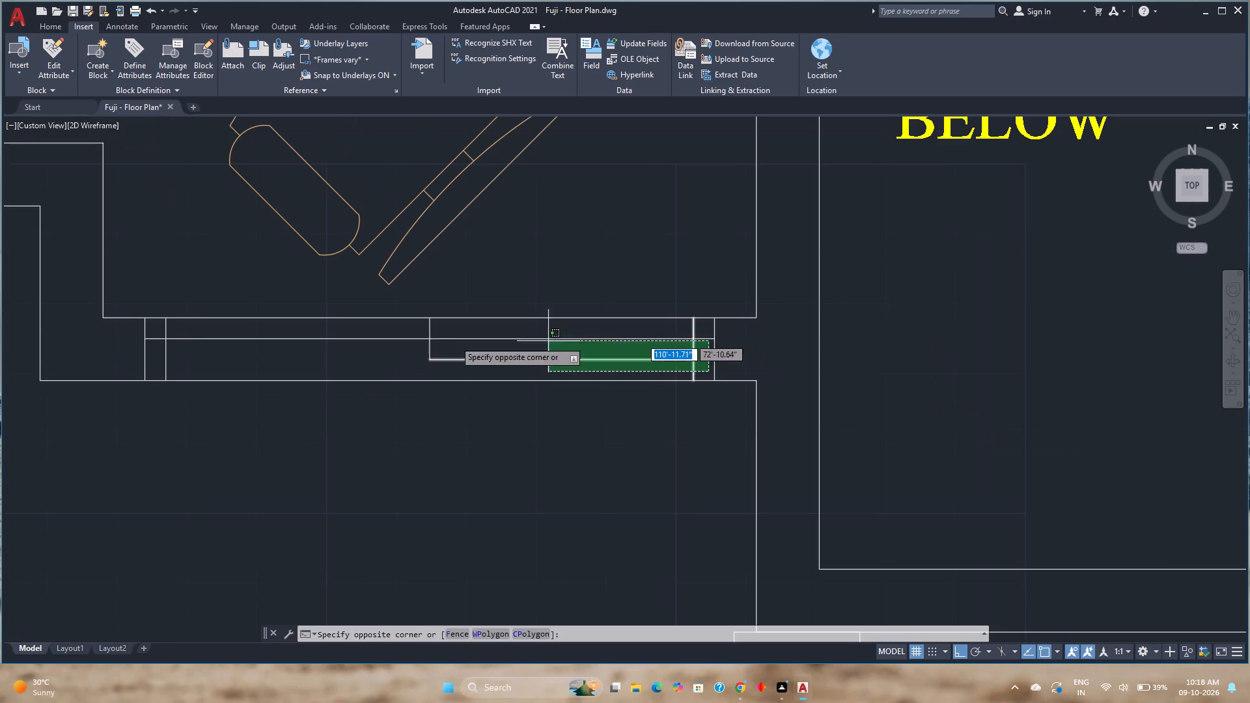
{"action": "left_click", "coordinate": [155, 331]}
{"action": "scroll", "coordinate": [176, 322], "scroll_direction": "down", "scroll_amount": 3}
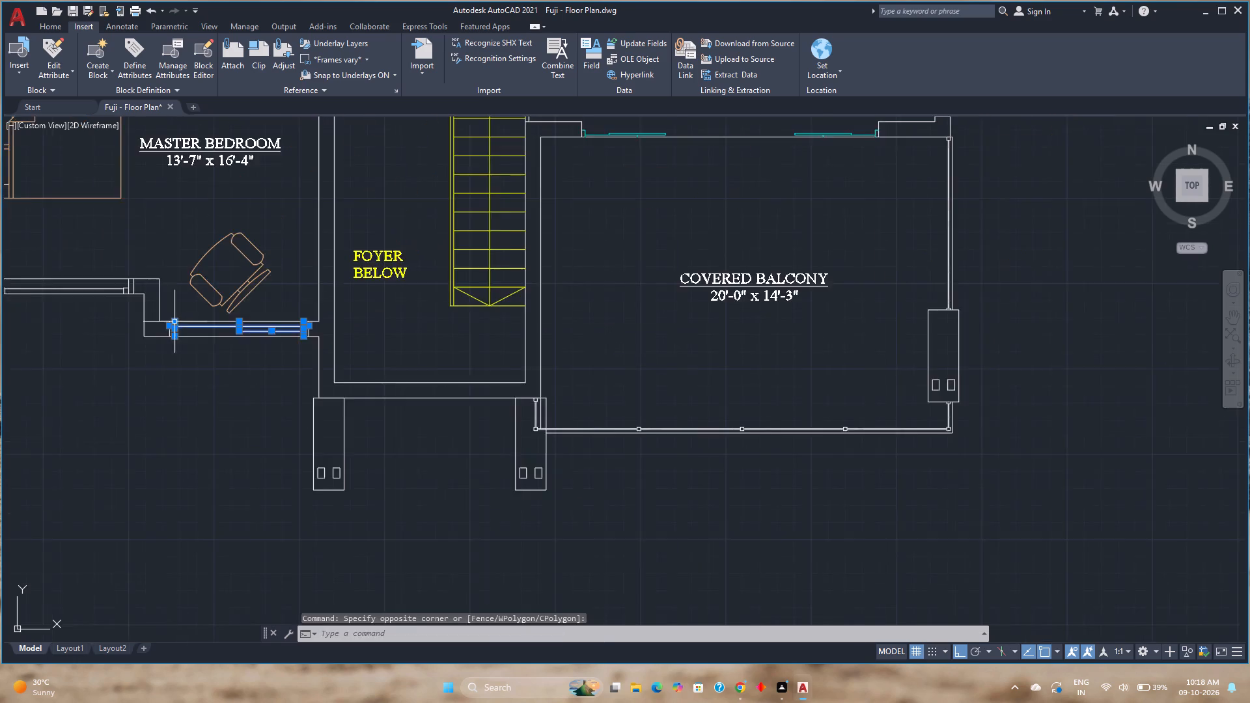
{"action": "middle_click_drag", "start_coordinate": [178, 322], "coordinate": [514, 413]}
{"action": "scroll", "coordinate": [531, 426], "scroll_direction": "up", "scroll_amount": 3}
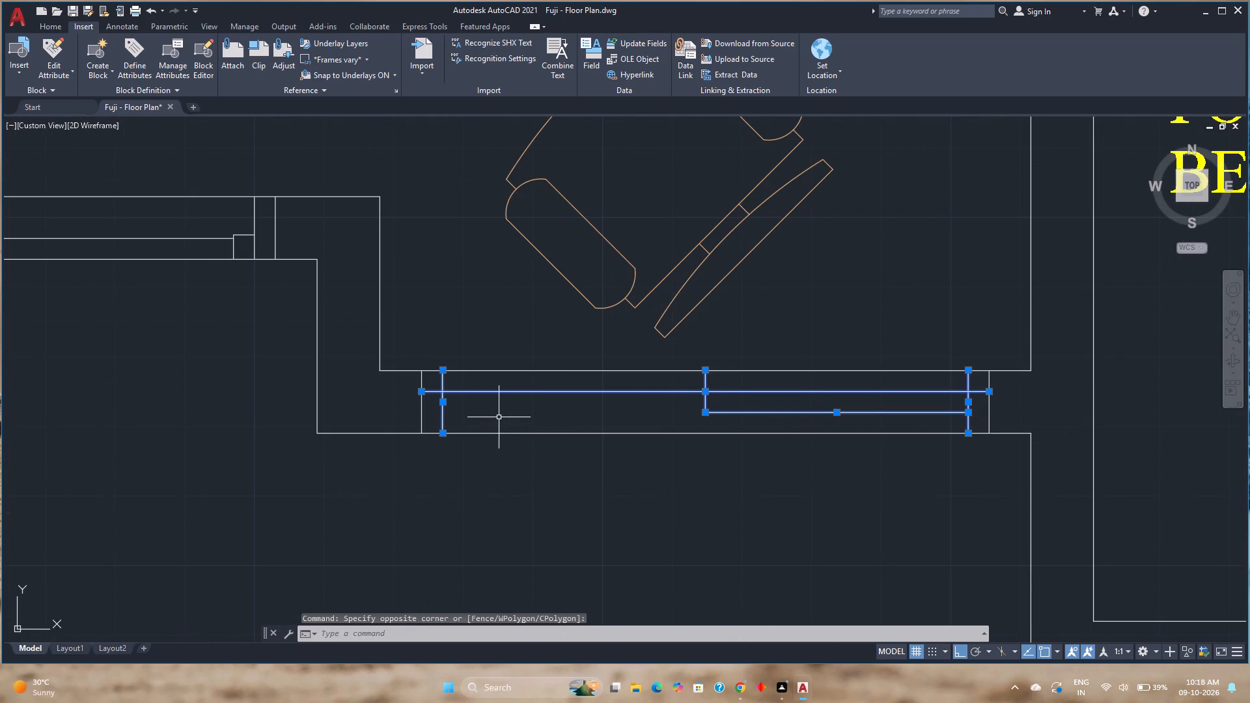
{"action": "scroll", "coordinate": [496, 415], "scroll_direction": "down", "scroll_amount": 3}
{"action": "middle_click_drag", "start_coordinate": [496, 415], "coordinate": [673, 460]}
{"action": "scroll", "coordinate": [637, 433], "scroll_direction": "up", "scroll_amount": 4}
{"action": "left_click", "coordinate": [505, 357]}
{"action": "scroll", "coordinate": [315, 331], "scroll_direction": "down", "scroll_amount": 3}
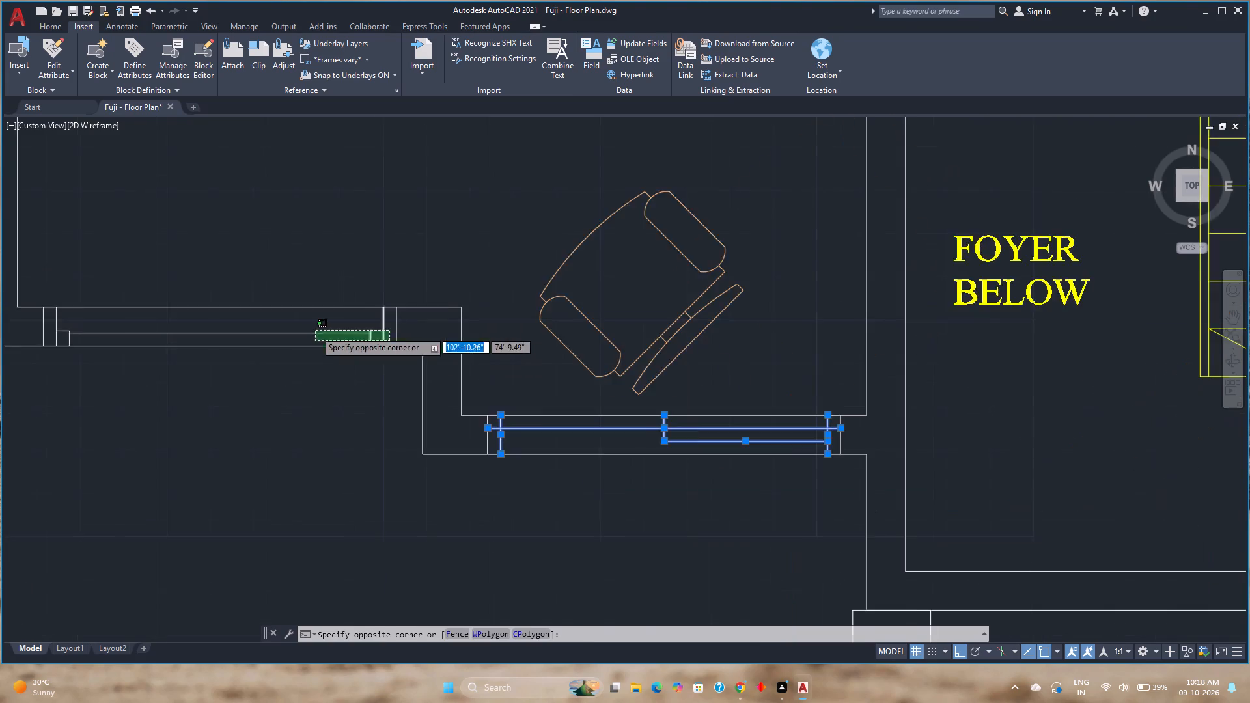
{"action": "middle_click_drag", "start_coordinate": [315, 331], "coordinate": [941, 487]}
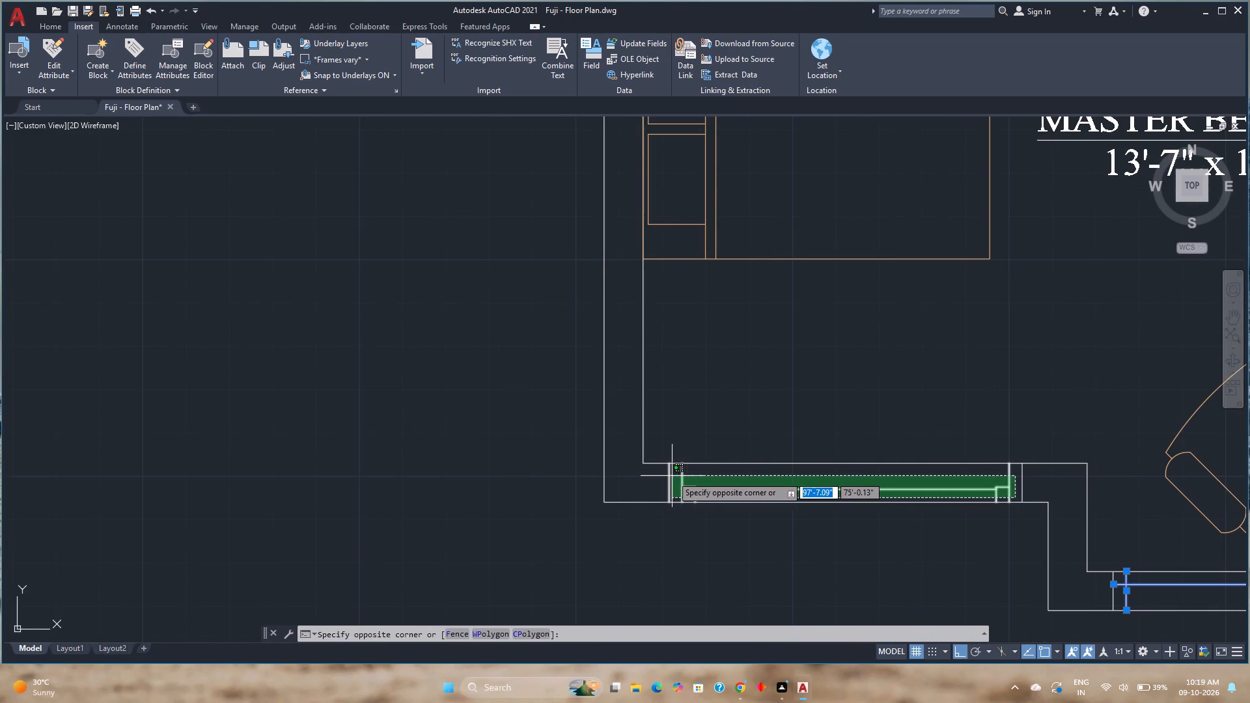
{"action": "left_click", "coordinate": [673, 477]}
{"action": "scroll", "coordinate": [717, 400], "scroll_direction": "down", "scroll_amount": 3}
{"action": "middle_click_drag", "start_coordinate": [717, 400], "coordinate": [446, 511]}
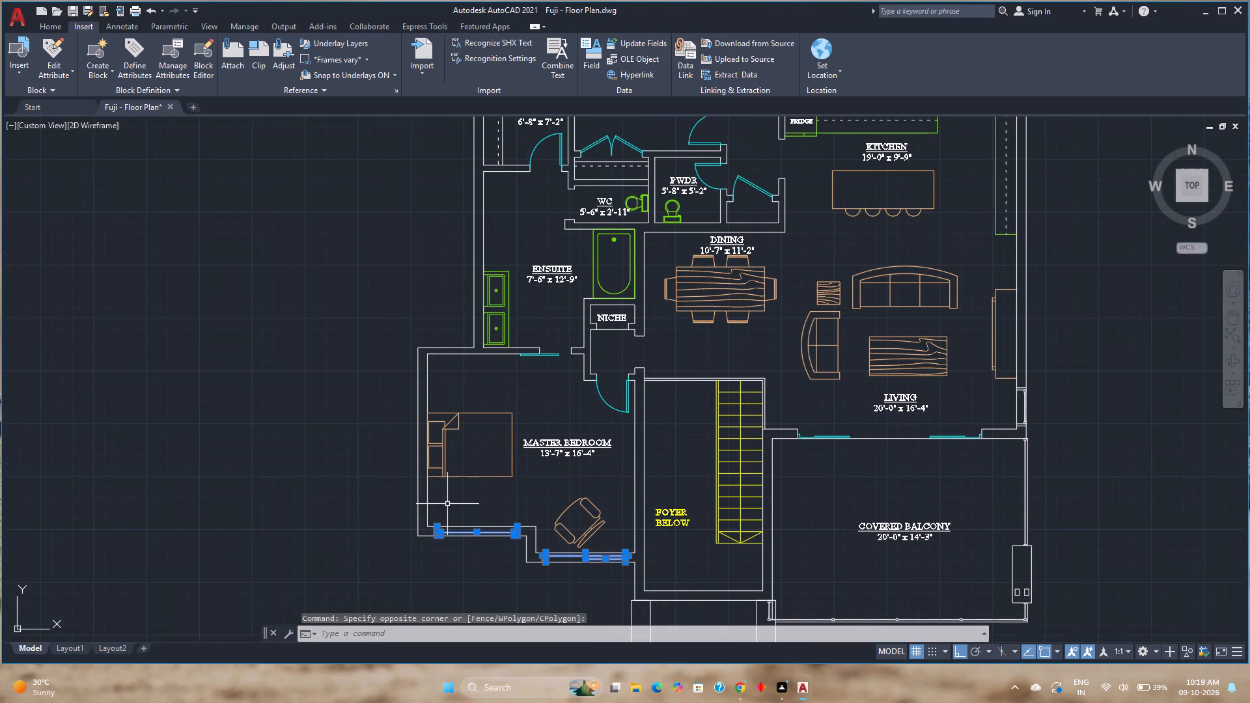
{"action": "scroll", "coordinate": [1061, 408], "scroll_direction": "up", "scroll_amount": 4}
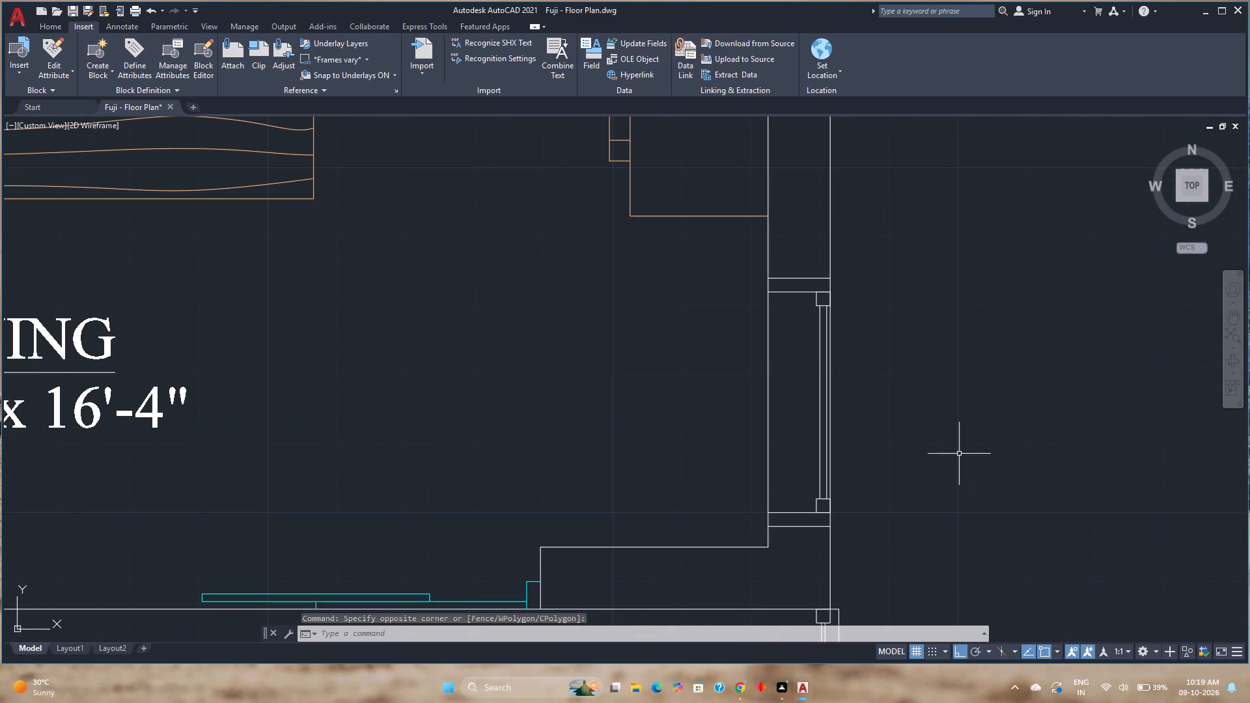
{"action": "left_click", "coordinate": [820, 519]}
{"action": "scroll", "coordinate": [785, 389], "scroll_direction": "down", "scroll_amount": 1}
{"action": "middle_click_drag", "start_coordinate": [785, 389], "coordinate": [802, 426]}
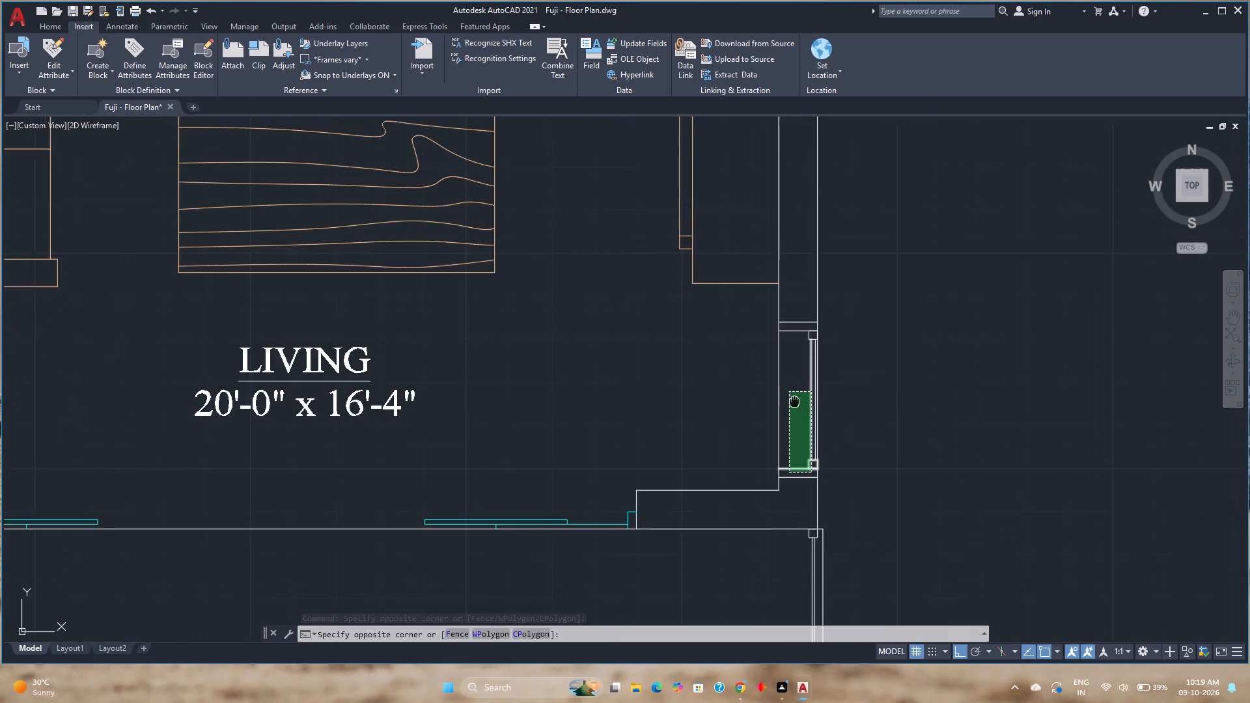
{"action": "middle_click_drag", "start_coordinate": [802, 426], "coordinate": [809, 471]}
{"action": "left_click", "coordinate": [804, 407]}
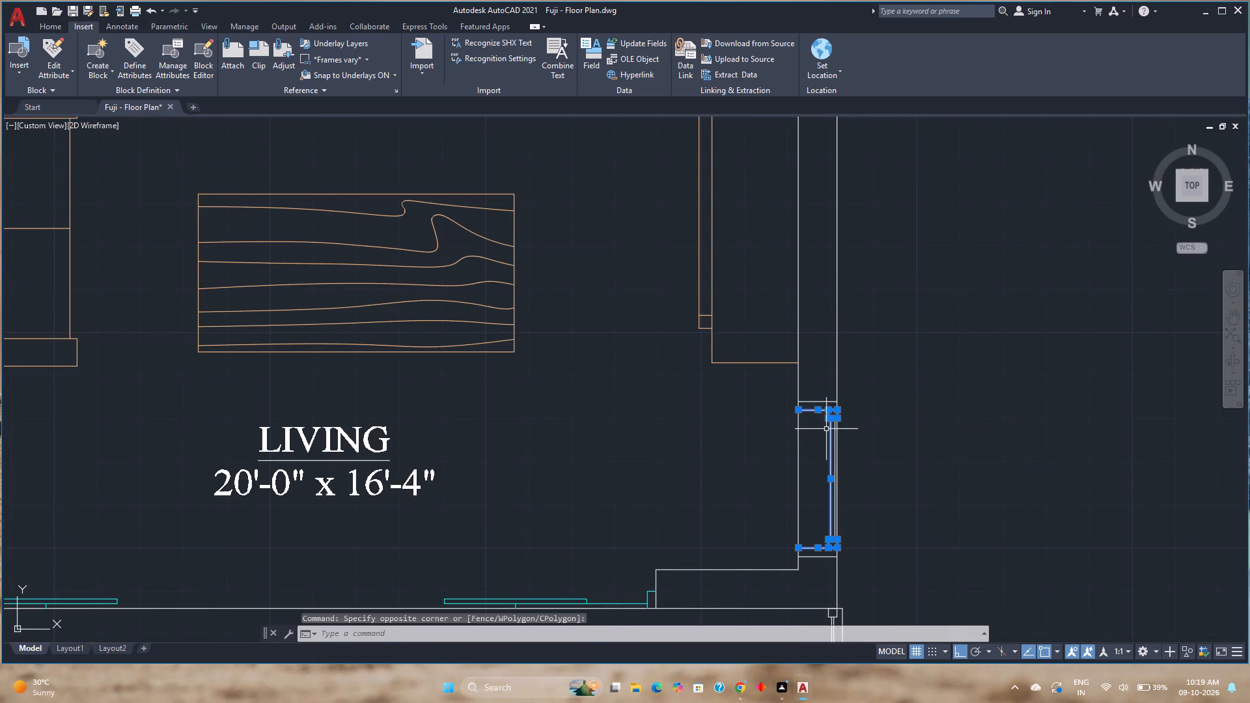
{"action": "scroll", "coordinate": [829, 437], "scroll_direction": "up", "scroll_amount": 1}
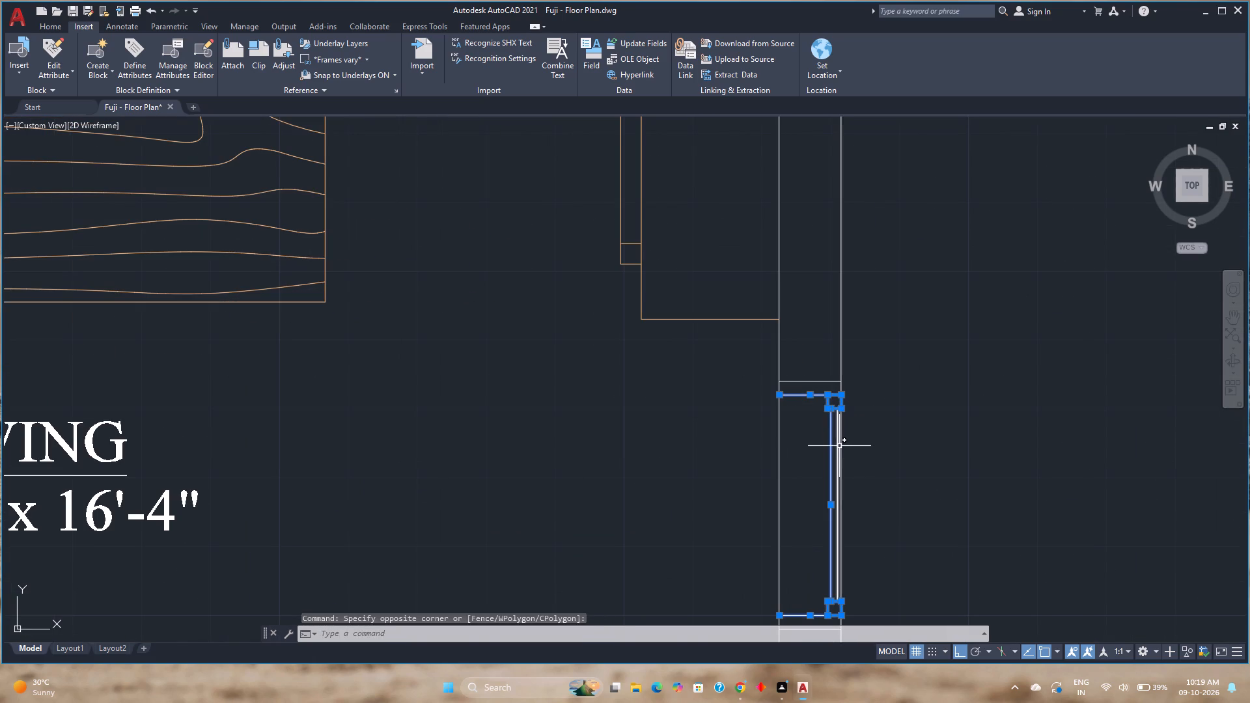
{"action": "left_click", "coordinate": [839, 446]}
{"action": "scroll", "coordinate": [696, 446], "scroll_direction": "down", "scroll_amount": 3}
{"action": "middle_click_drag", "start_coordinate": [510, 440], "coordinate": [987, 434]}
{"action": "scroll", "coordinate": [885, 425], "scroll_direction": "down", "scroll_amount": 2}
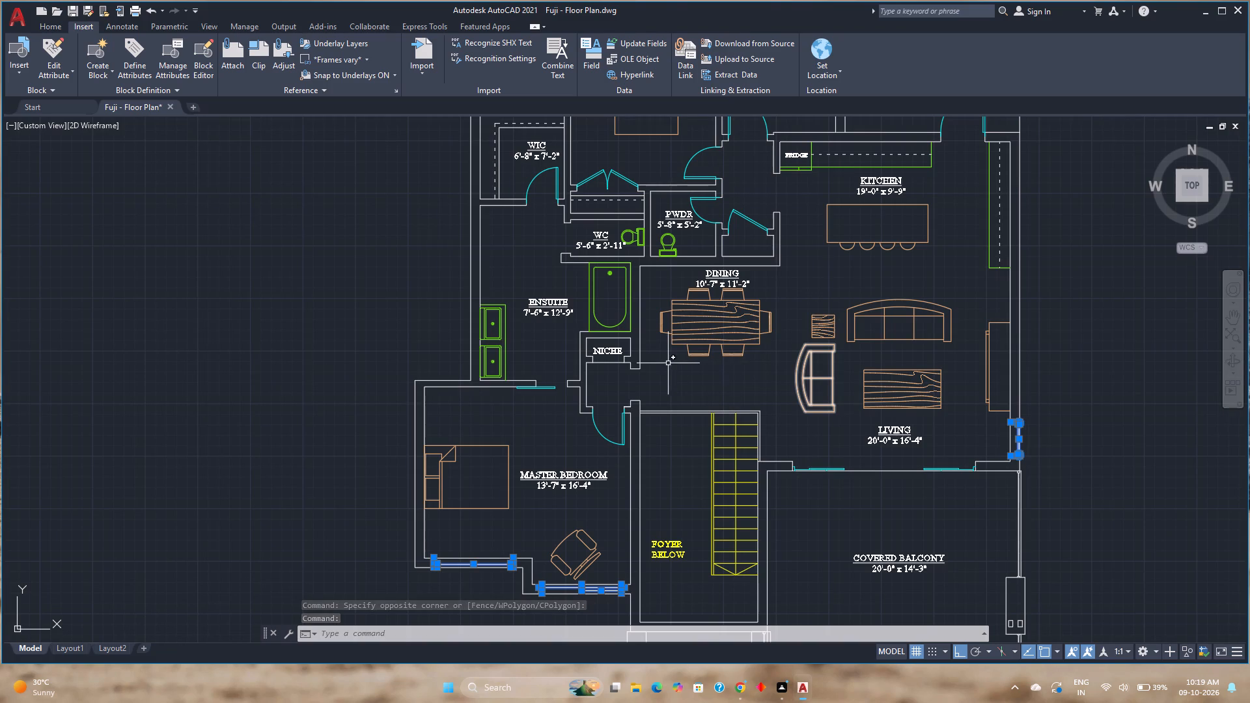
{"action": "middle_click_drag", "start_coordinate": [665, 363], "coordinate": [587, 428]}
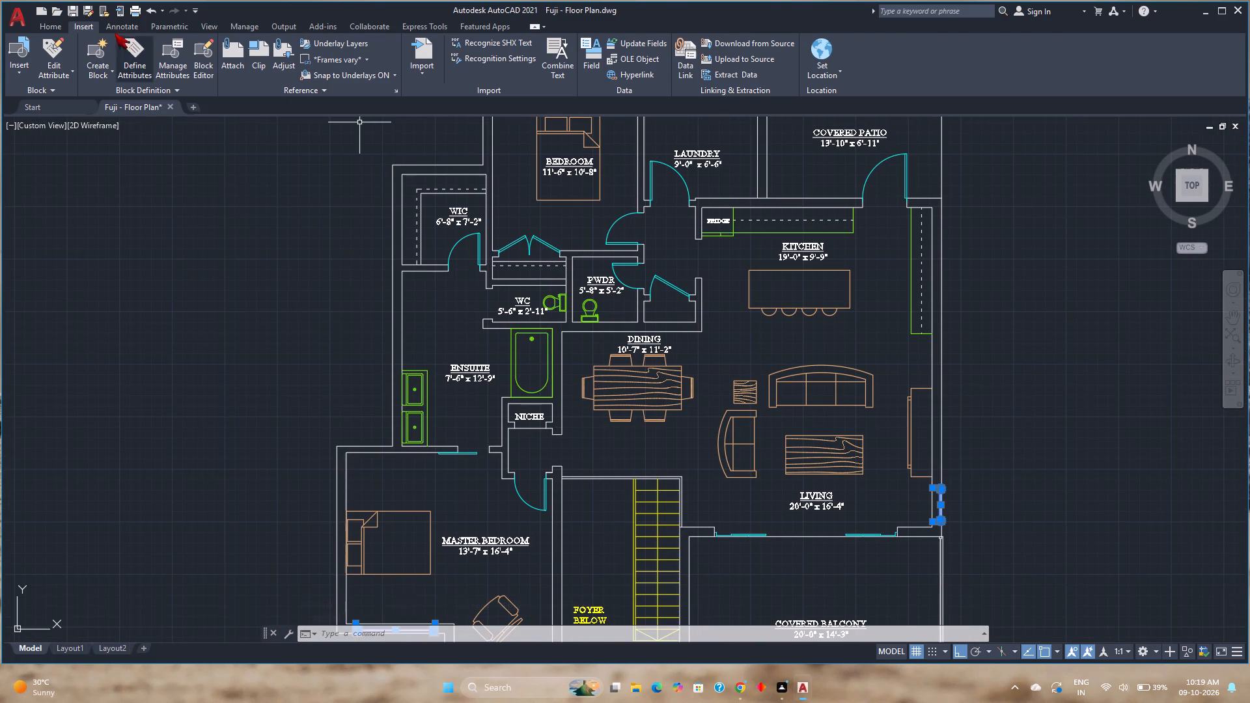
{"action": "left_click", "coordinate": [49, 25]}
{"action": "left_click", "coordinate": [552, 42]}
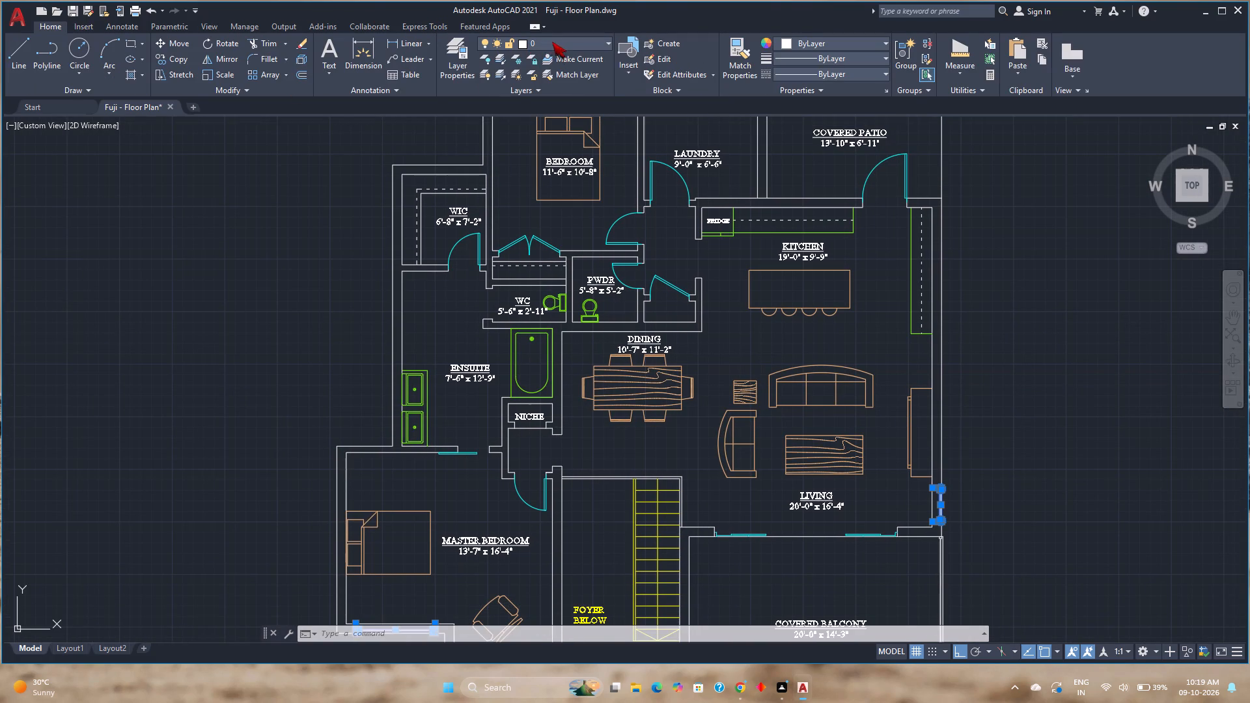
{"action": "left_click", "coordinate": [570, 163]}
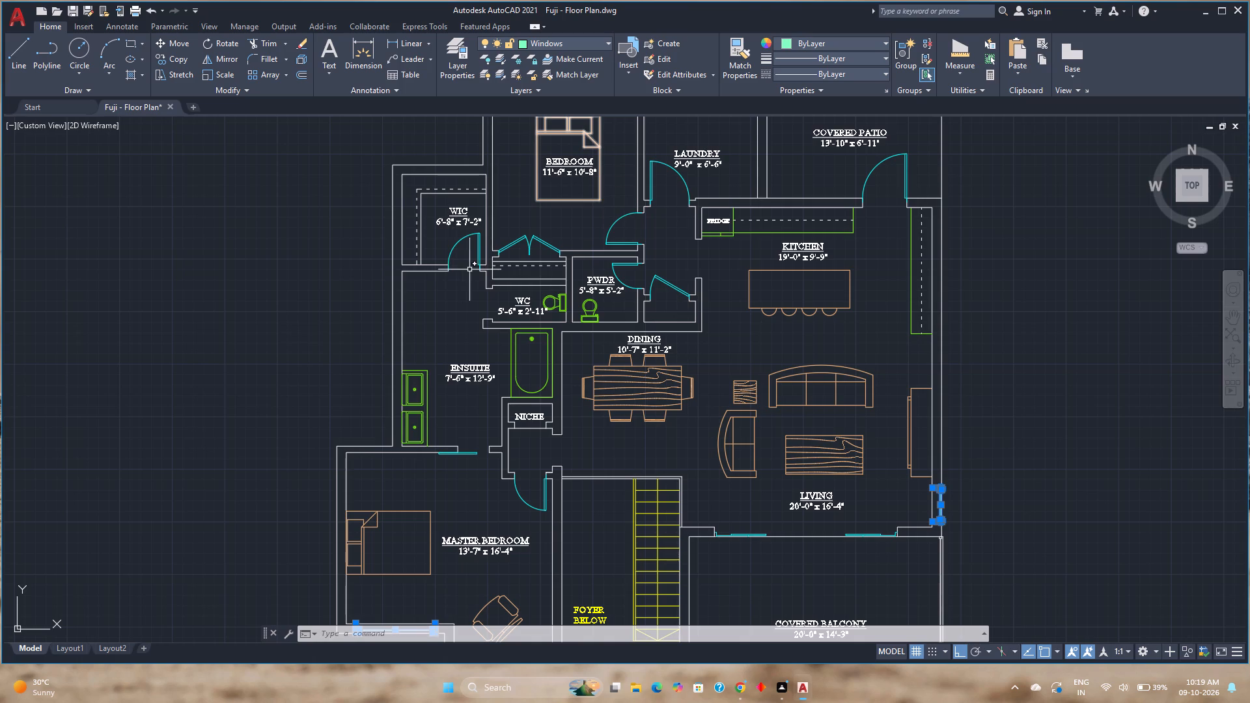
Clear the window selection and save the floor plan drawing.
{"action": "key", "text": "Escape"}
{"action": "scroll", "coordinate": [535, 365], "scroll_direction": "down", "scroll_amount": 1}
{"action": "middle_click_drag", "start_coordinate": [535, 365], "coordinate": [523, 329]}
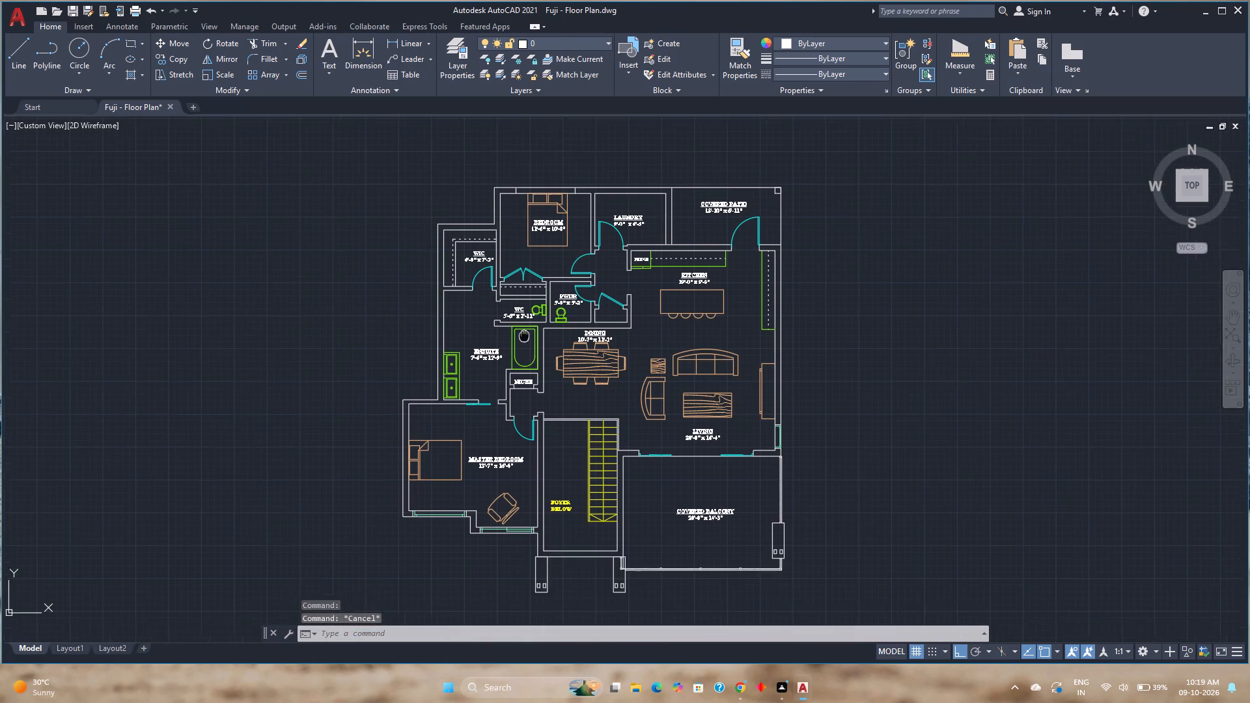
{"action": "middle_click_drag", "start_coordinate": [523, 329], "coordinate": [521, 320]}
{"action": "key", "text": "ctrl+s"}
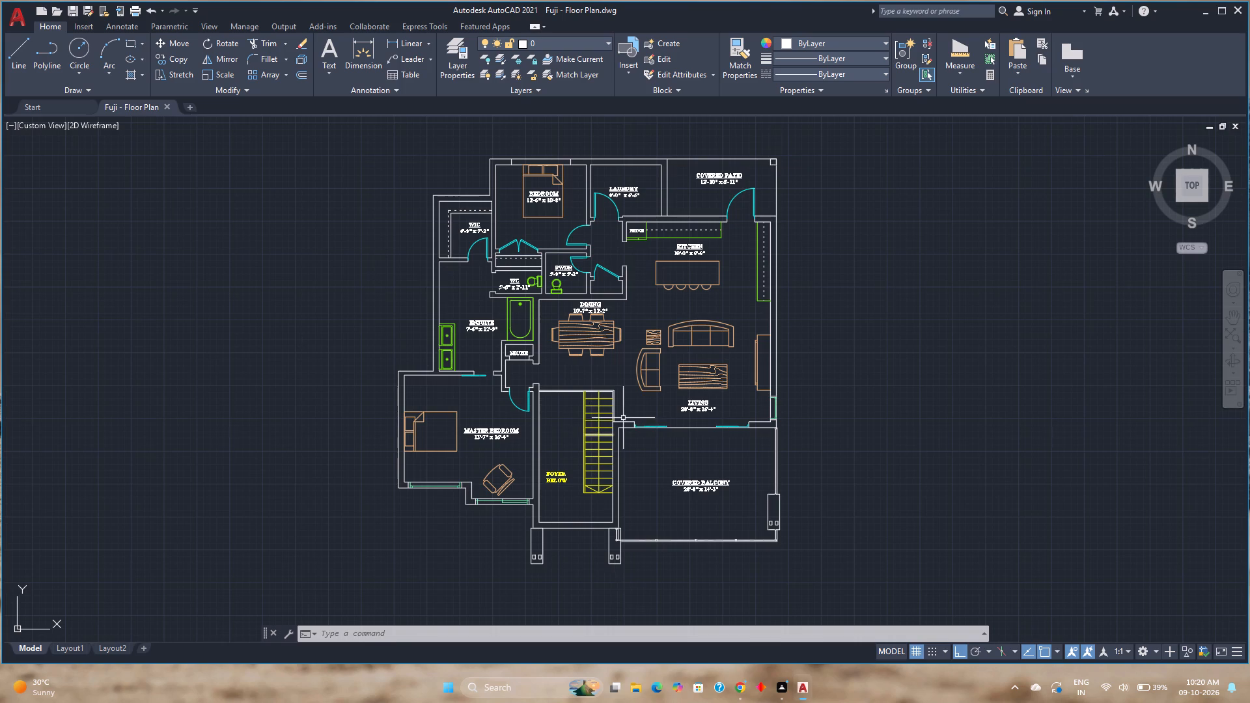
Reassign the FOYER BELOW label beside the stairs to layer 0.
{"action": "scroll", "coordinate": [693, 493], "scroll_direction": "up", "scroll_amount": 3}
{"action": "middle_click_drag", "start_coordinate": [693, 493], "coordinate": [674, 455]}
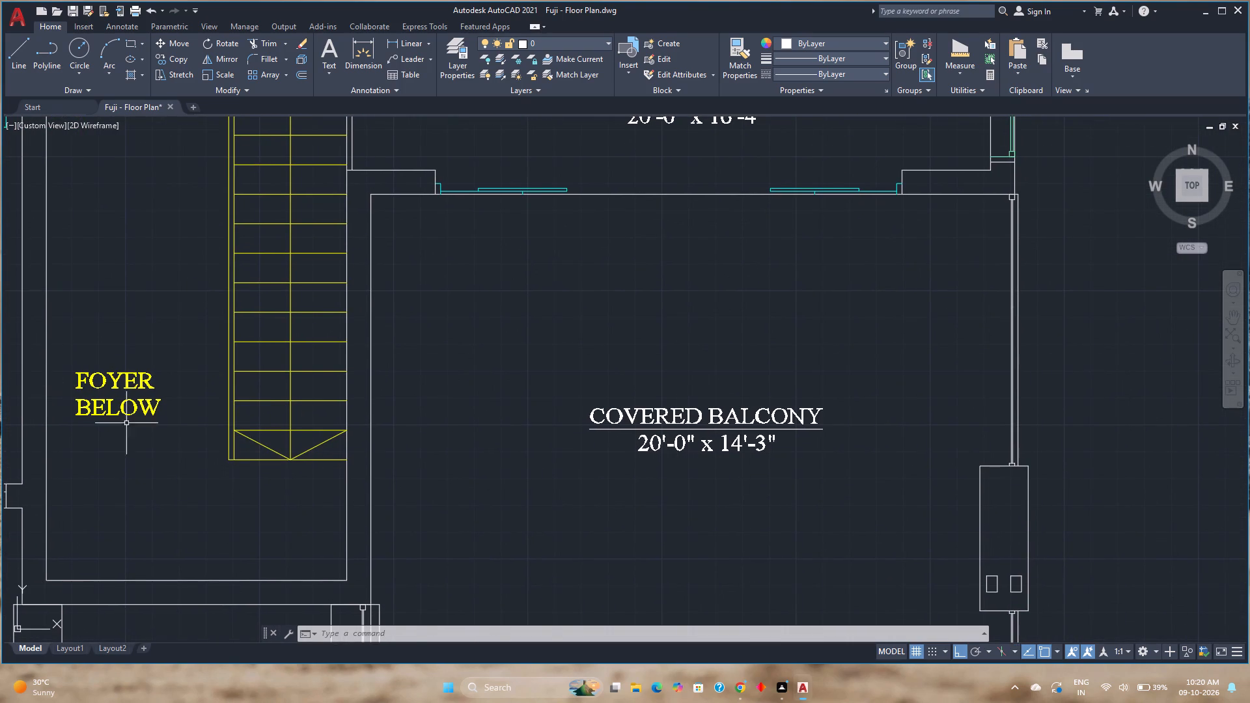
{"action": "left_click", "coordinate": [167, 437]}
{"action": "left_click", "coordinate": [90, 342]}
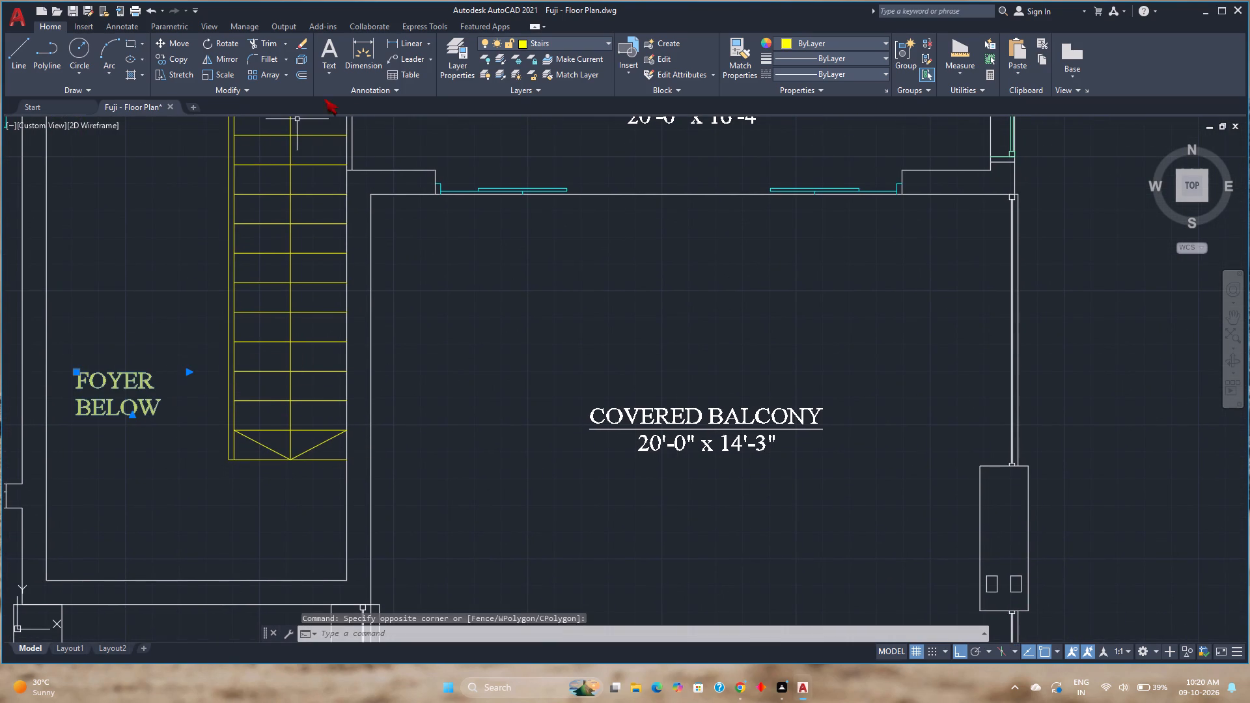
{"action": "left_click", "coordinate": [561, 40]}
{"action": "left_click", "coordinate": [567, 59]}
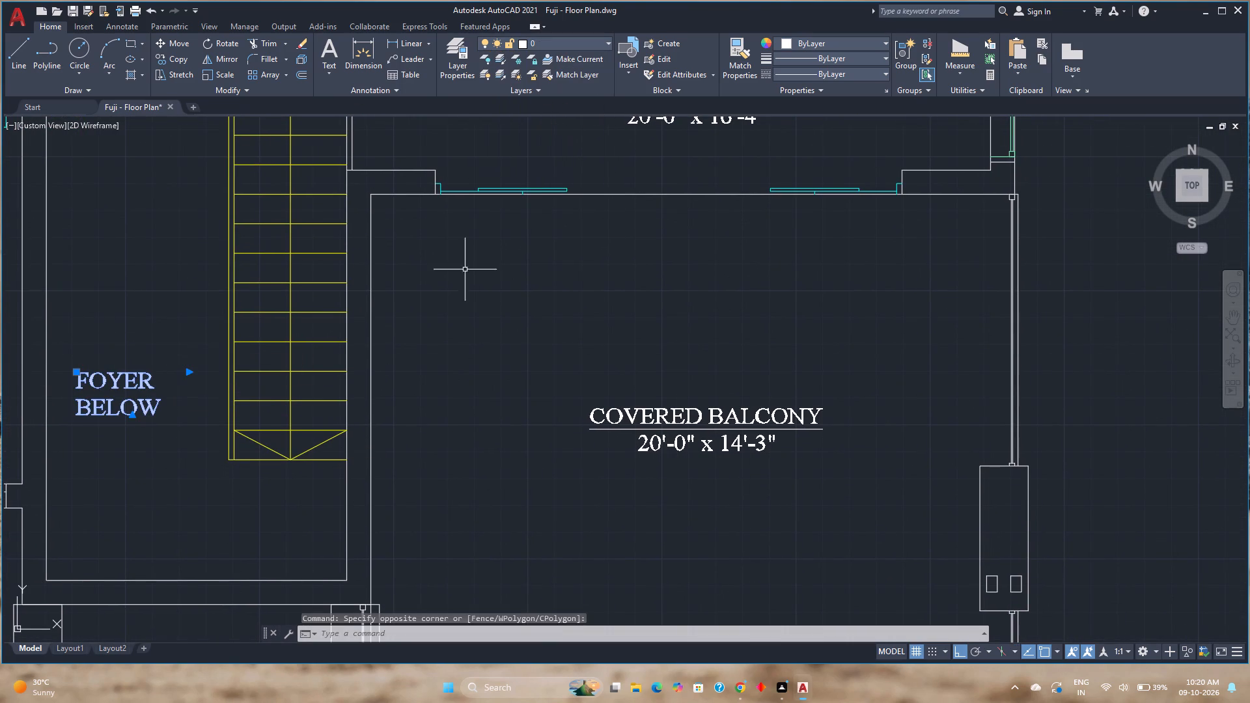
{"action": "key", "text": "Escape"}
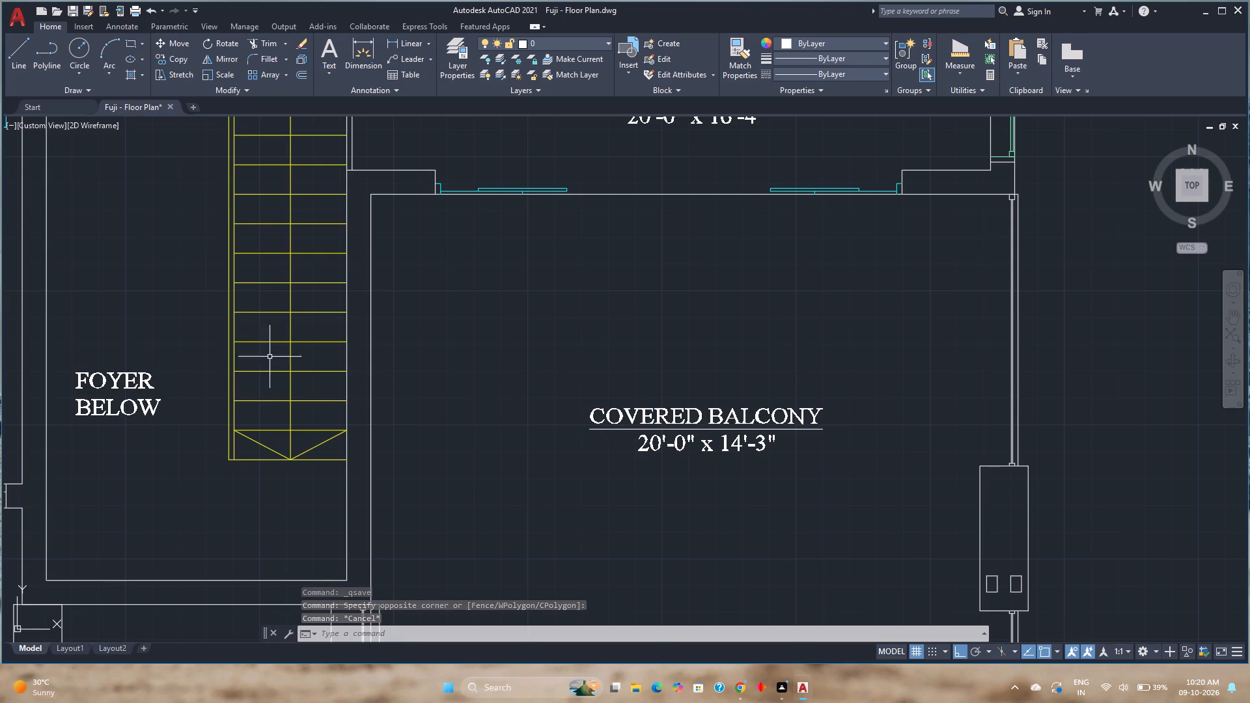
Copy the FOYER BELOW label to just beneath the covered balcony's size text, with Ortho off for the placement.
{"action": "left_click", "coordinate": [141, 379]}
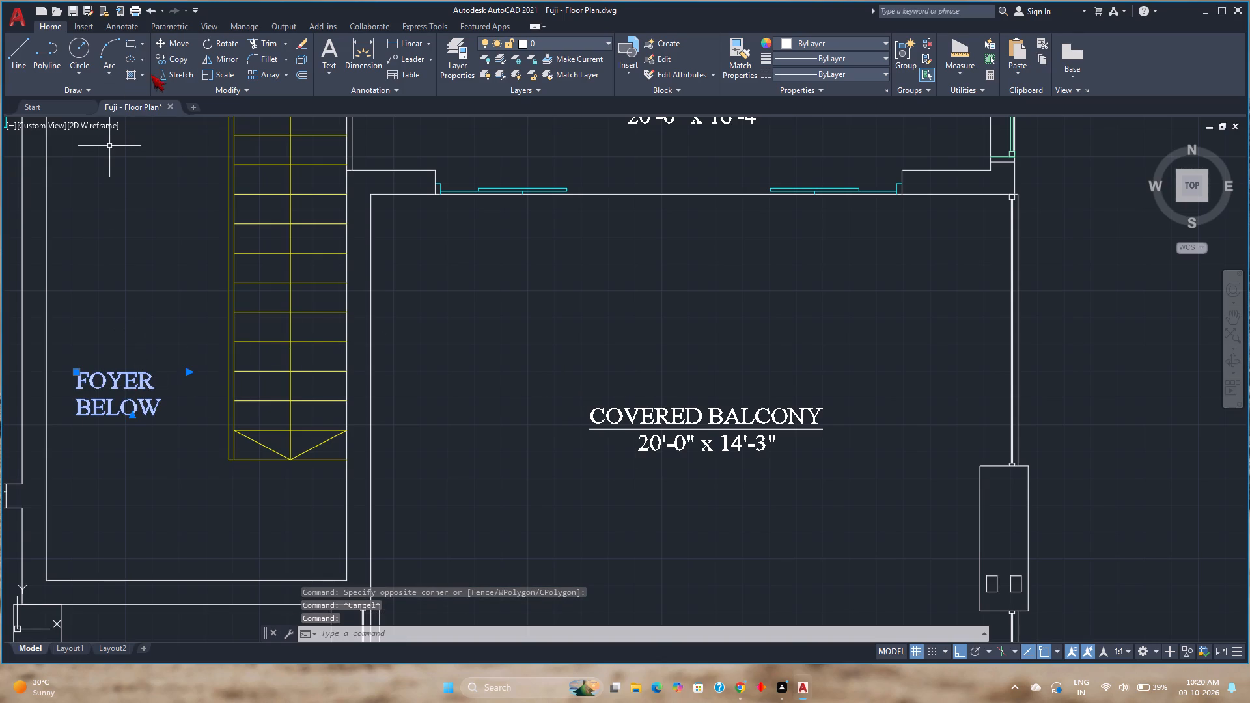
{"action": "left_click", "coordinate": [169, 60]}
{"action": "left_click", "coordinate": [79, 370]}
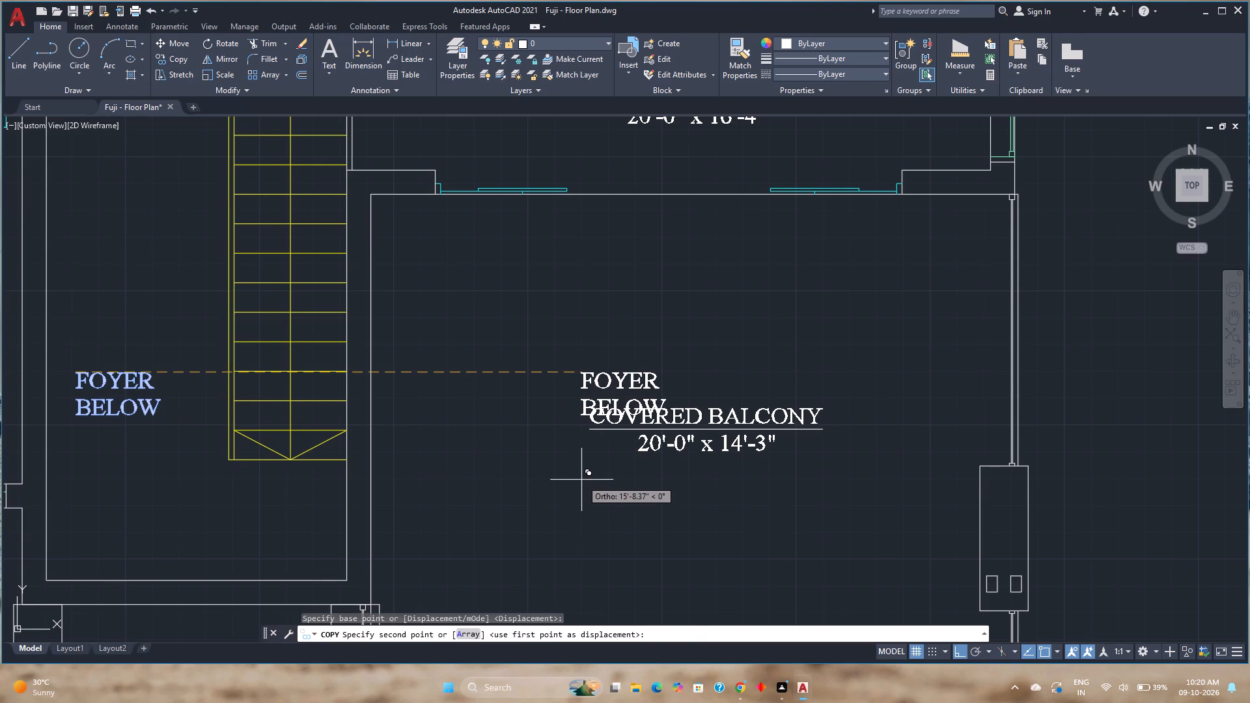
{"action": "key", "text": "F8"}
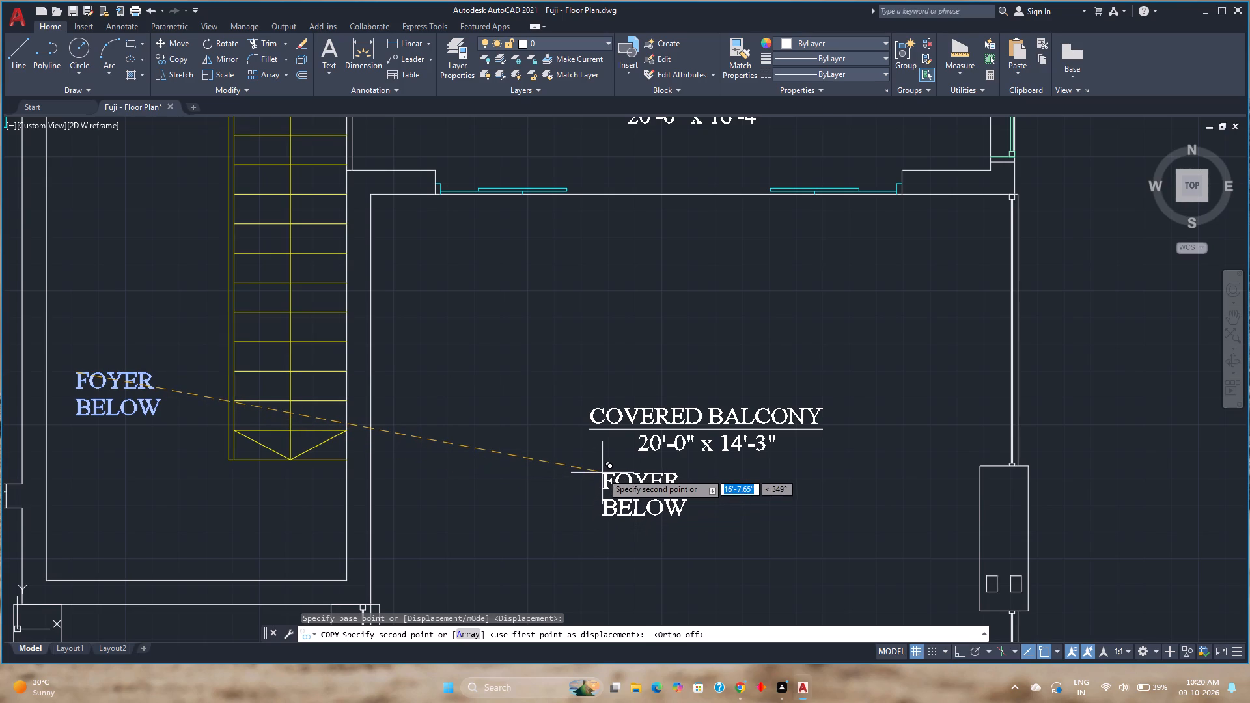
{"action": "left_click", "coordinate": [601, 473]}
{"action": "key", "text": "F8"}
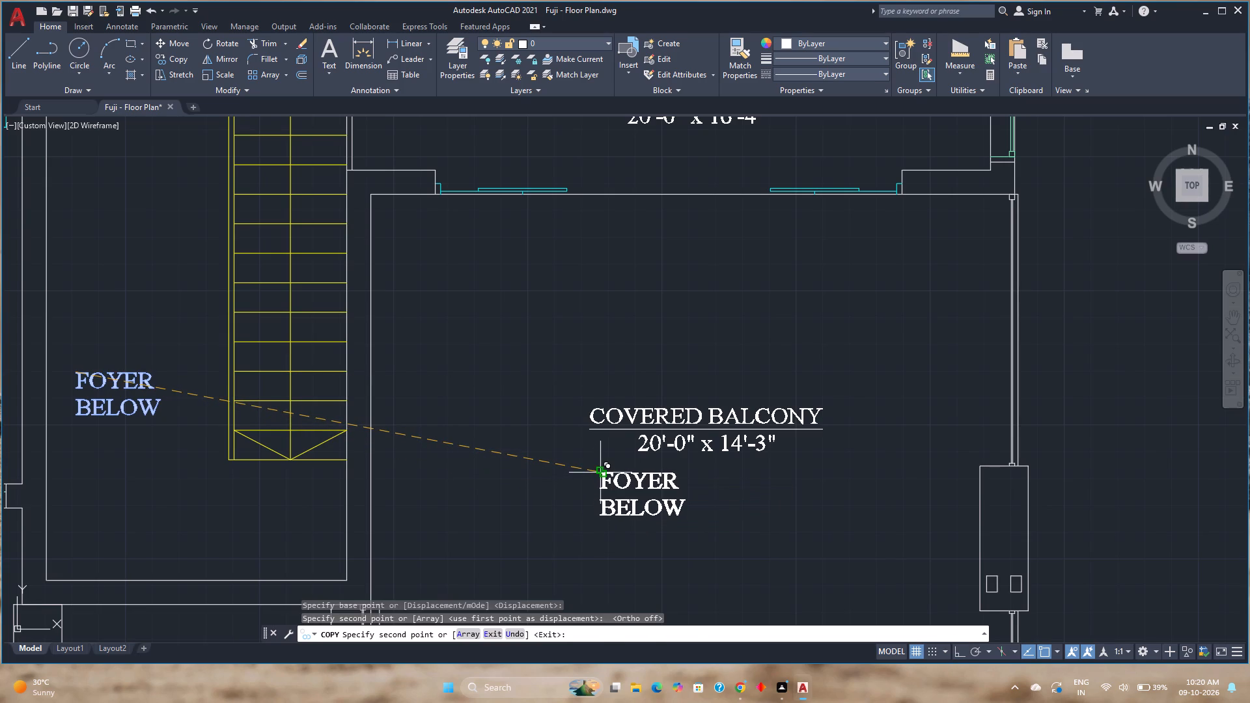
{"action": "key", "text": "Escape"}
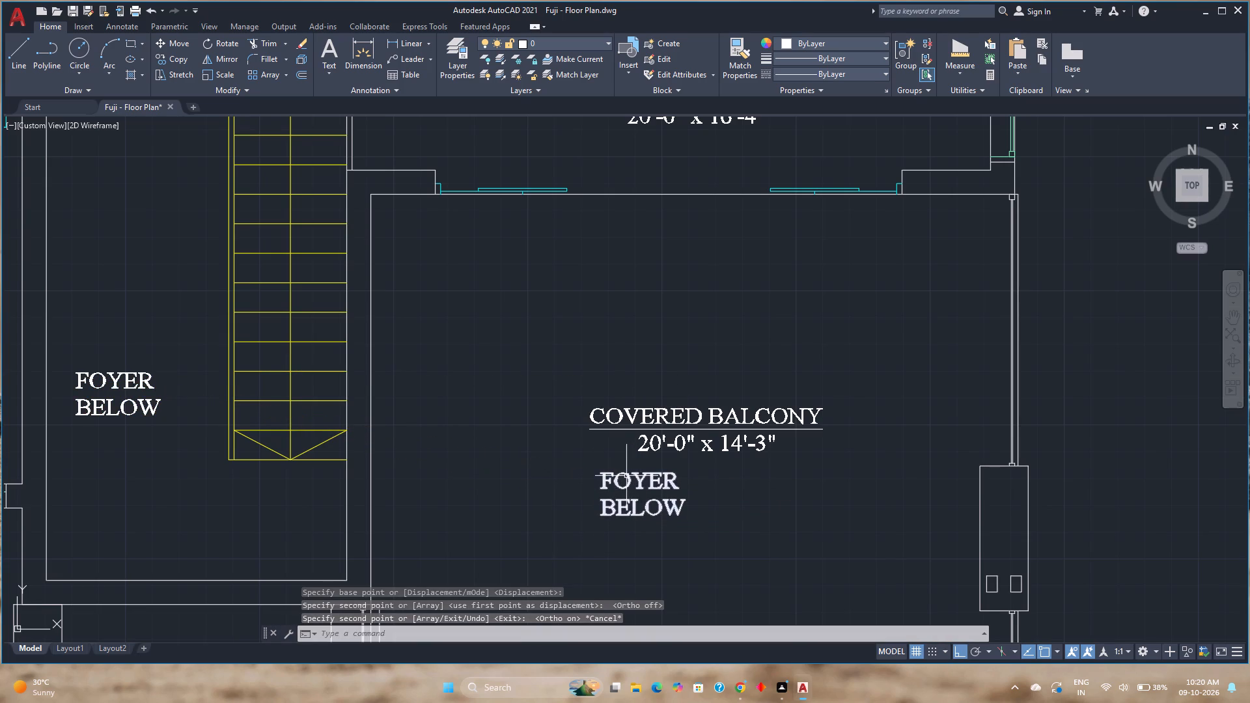
Replace the text of the copied label under the covered balcony with 9'-8" SOFFIT HEIGHT.
{"action": "double_click", "coordinate": [626, 476]}
{"action": "key", "text": "ctrl+s"}
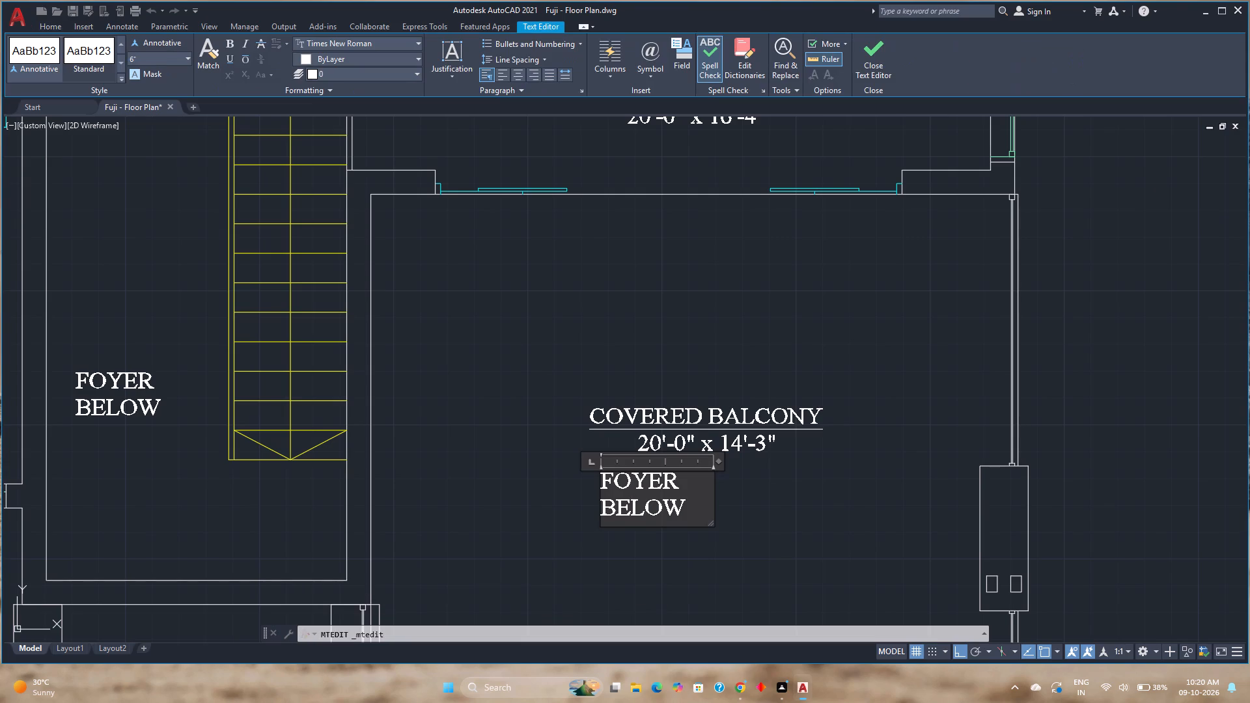
{"action": "key", "text": "ctrl+a"}
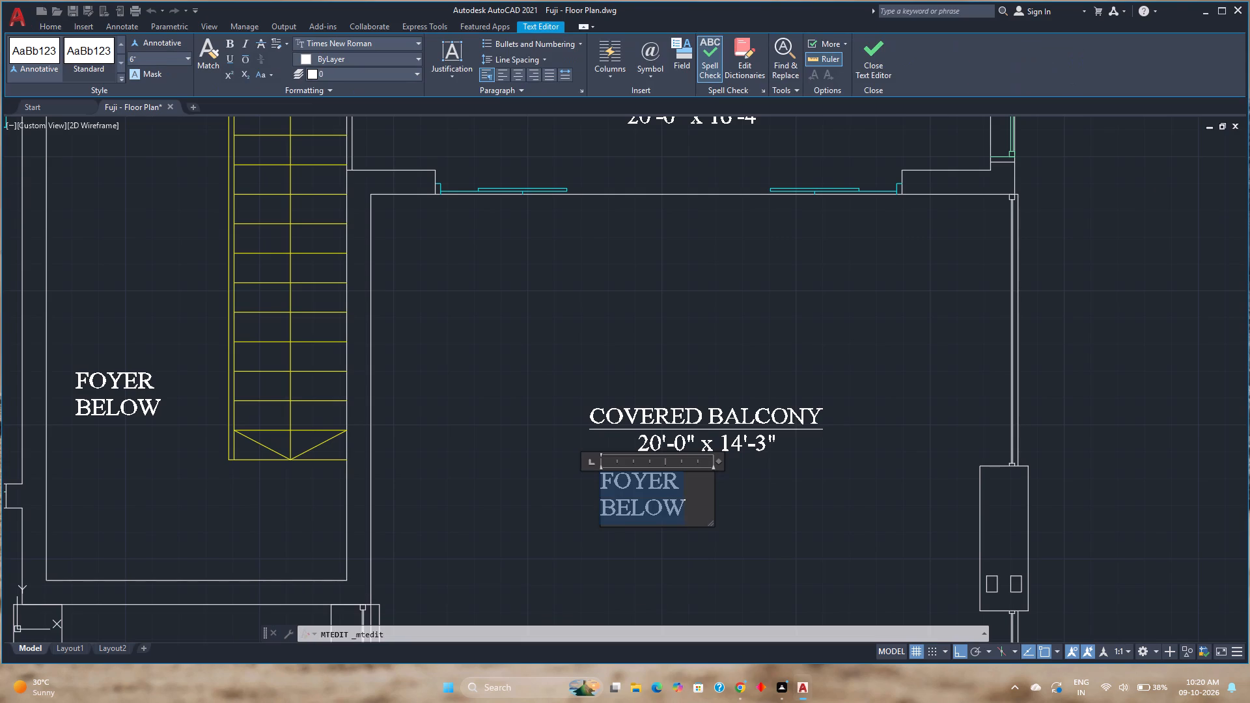
{"action": "key", "text": "9"}
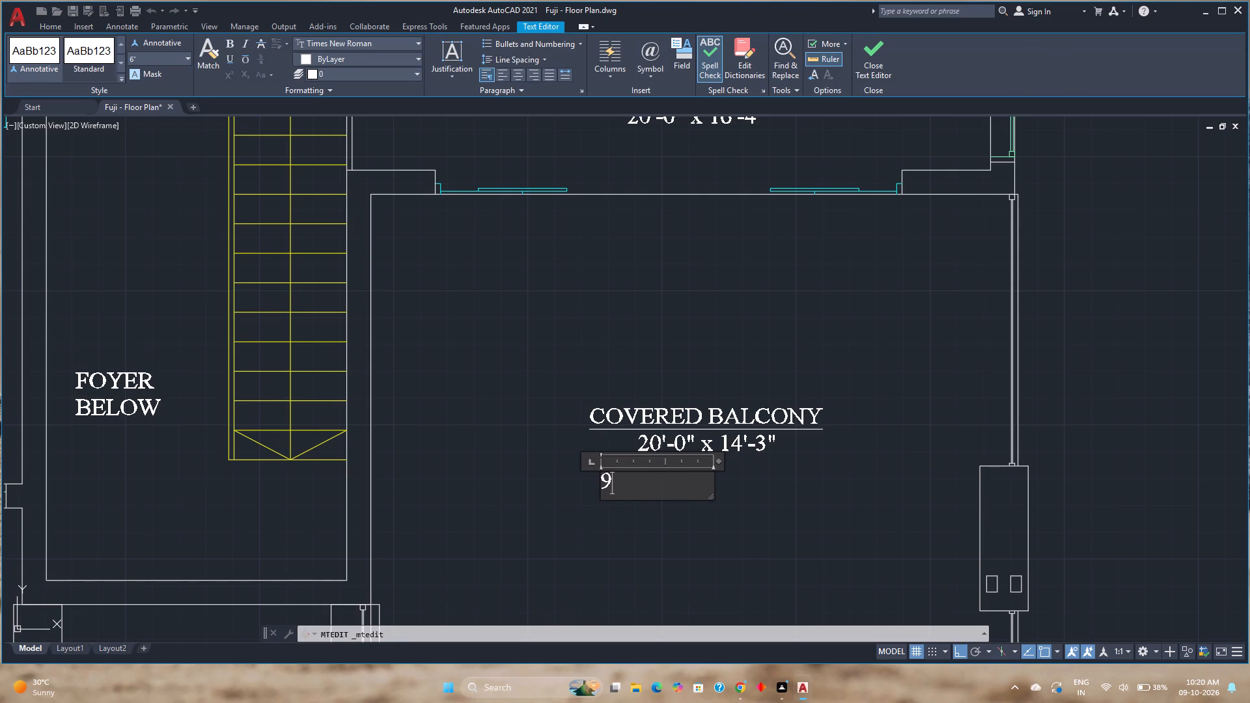
{"action": "key", "text": "apostrophe"}
{"action": "key", "text": "minus"}
{"action": "key", "text": "8"}
{"action": "type", "text": "\""}
{"action": "key", "text": "space"}
{"action": "type", "text": "Soff"}
{"action": "key", "text": "BackSpace"}
{"action": "key", "text": "BackSpace"}
{"action": "key", "text": "BackSpace"}
{"action": "type", "text": "OFFIT HEIH"}
{"action": "key", "text": "BackSpace"}
{"action": "type", "text": "GHT"}
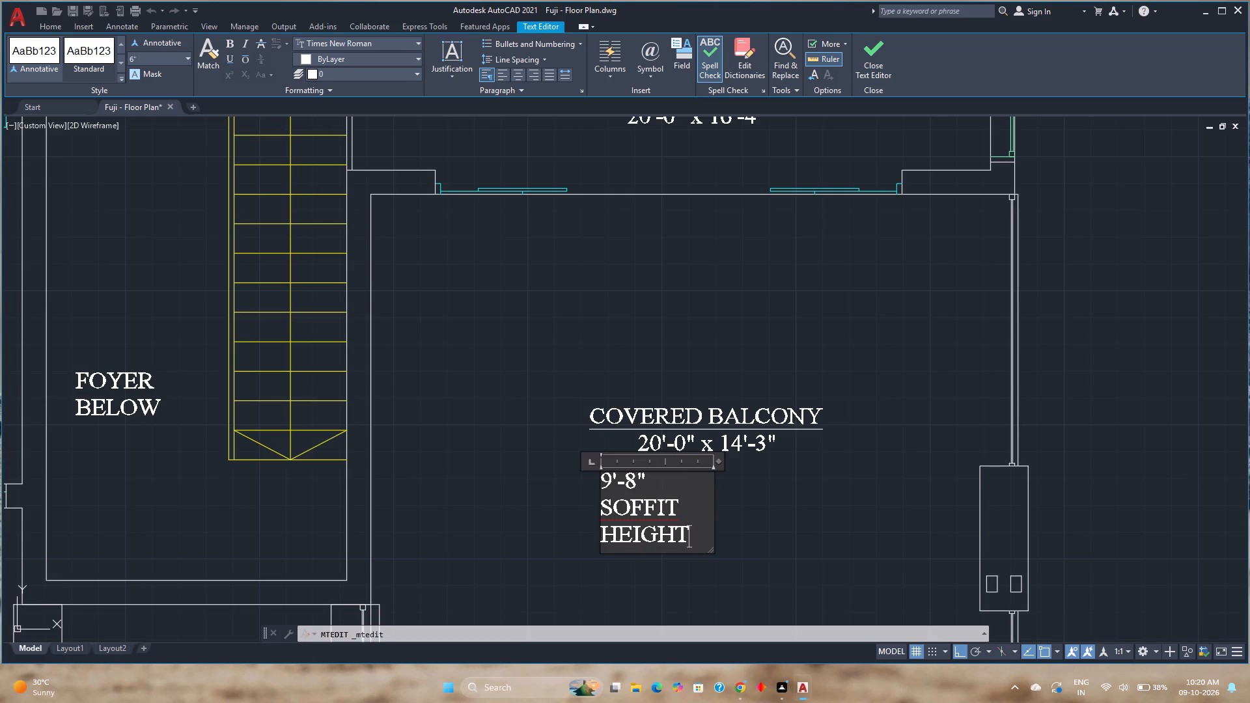
Centre the 9'-8" SOFFIT HEIGHT text and widen its text frame so it fits on one line.
{"action": "key", "text": "ctrl+a"}
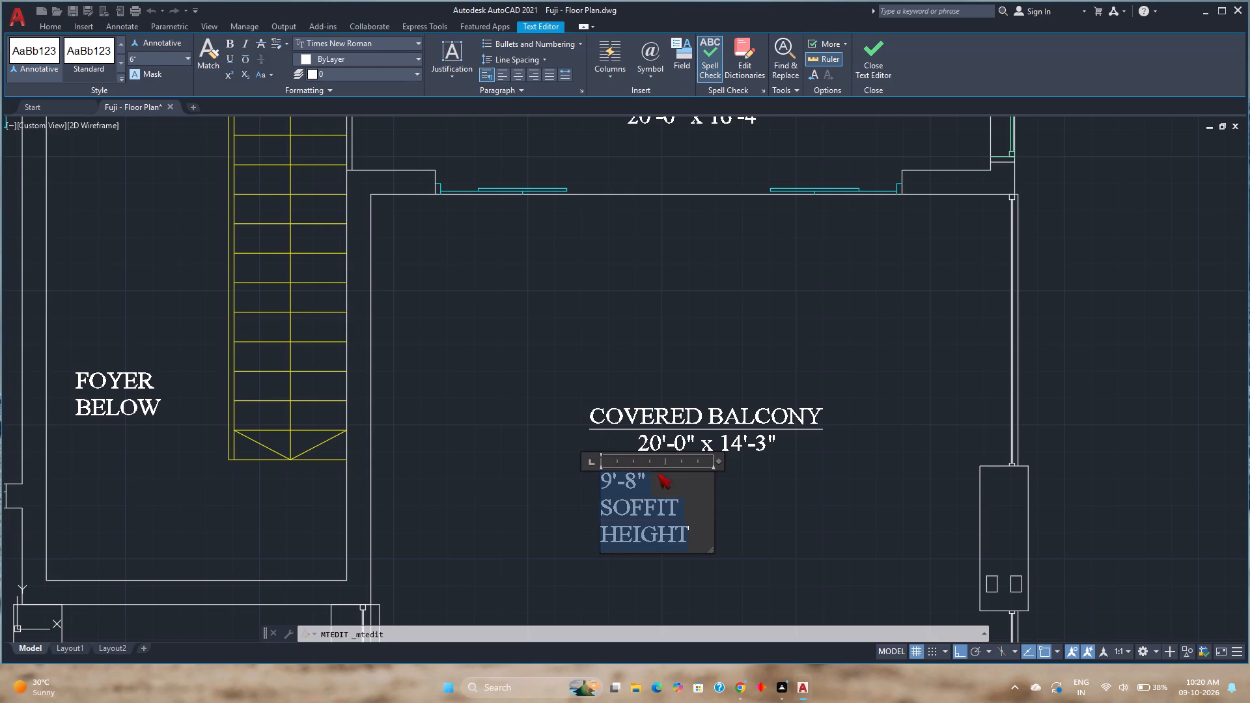
{"action": "left_click", "coordinate": [518, 68]}
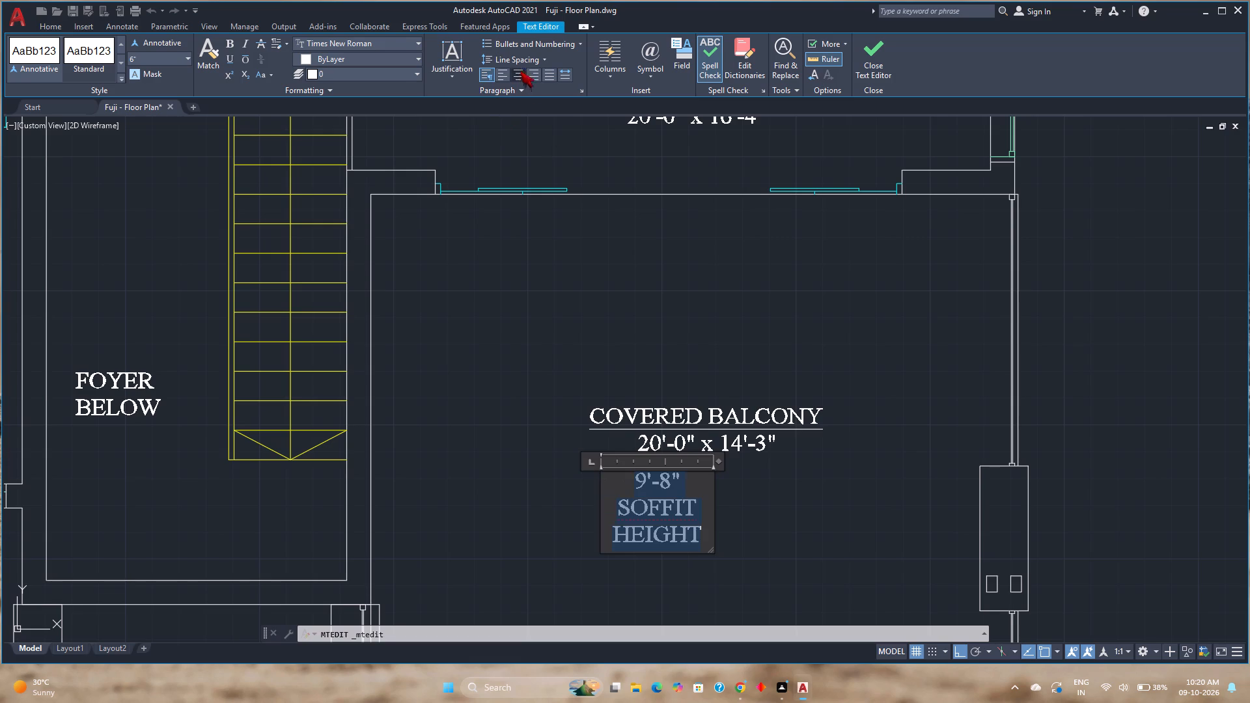
{"action": "left_click_drag", "start_coordinate": [716, 465], "coordinate": [825, 452]}
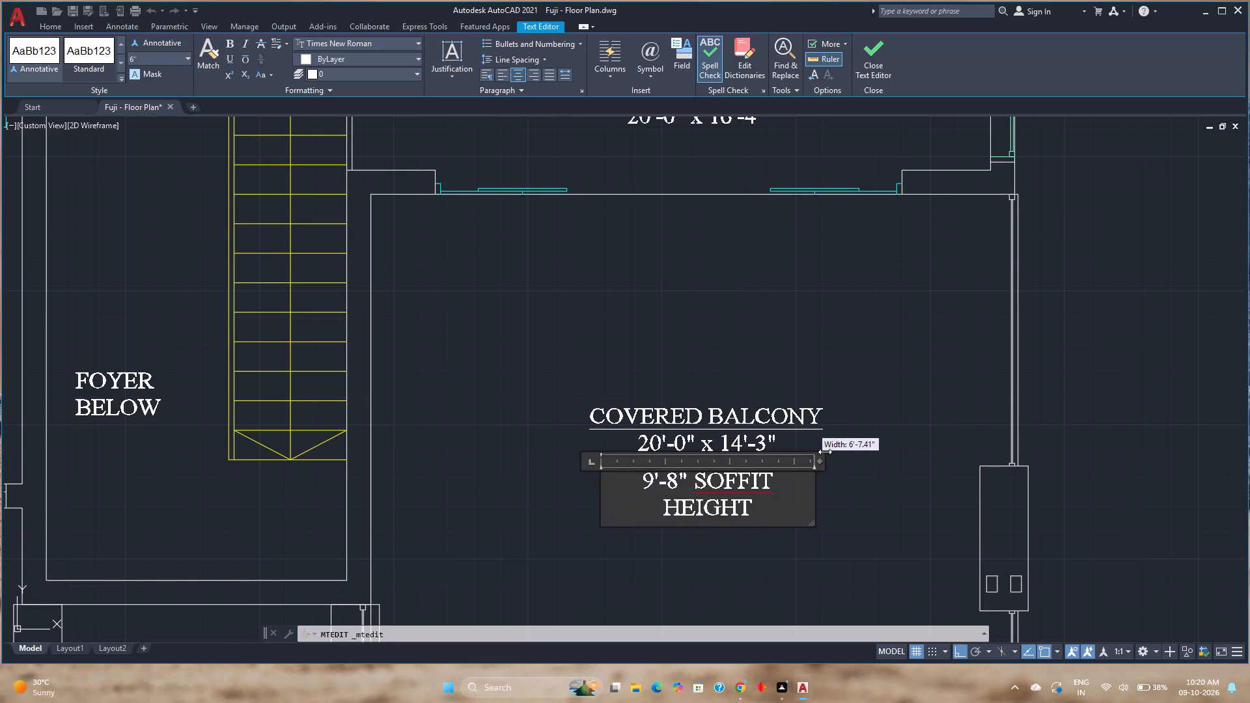
{"action": "left_click_drag", "start_coordinate": [825, 452], "coordinate": [833, 444]}
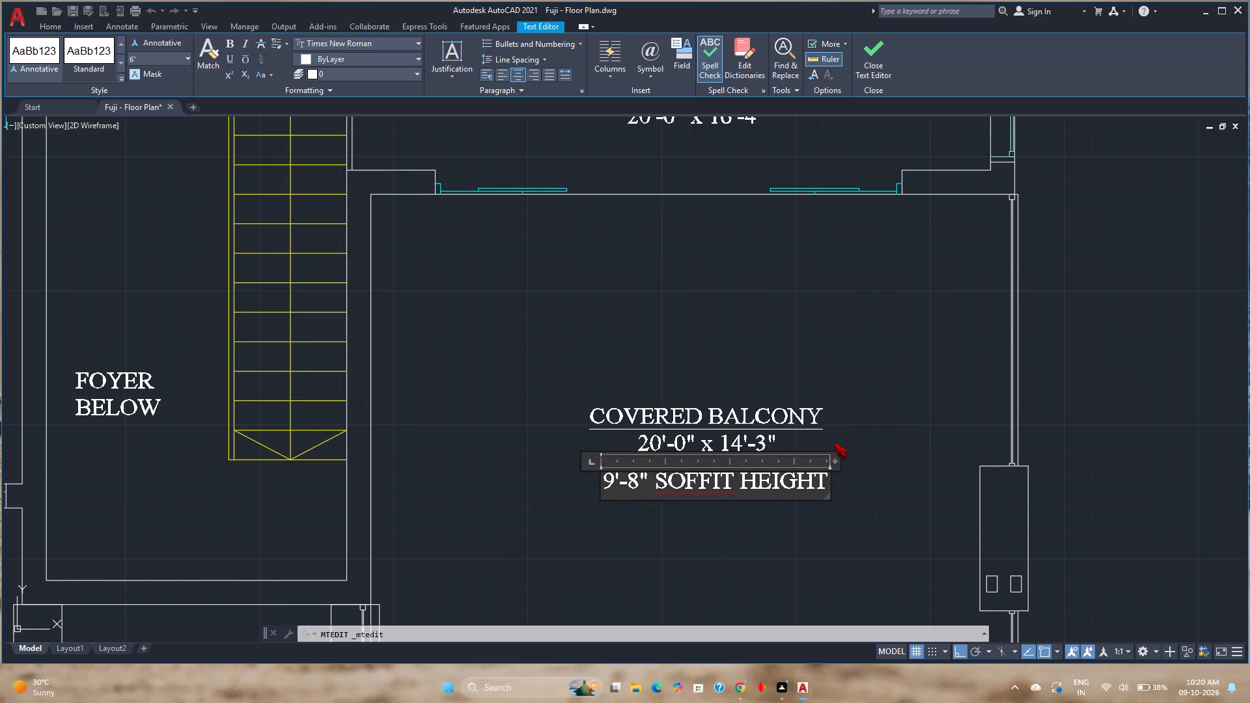
Set the height of the 9'-8" SOFFIT HEIGHT text to 3".
{"action": "double_click", "coordinate": [165, 51]}
{"action": "type", "text": "3\""}
{"action": "key", "text": "Return"}
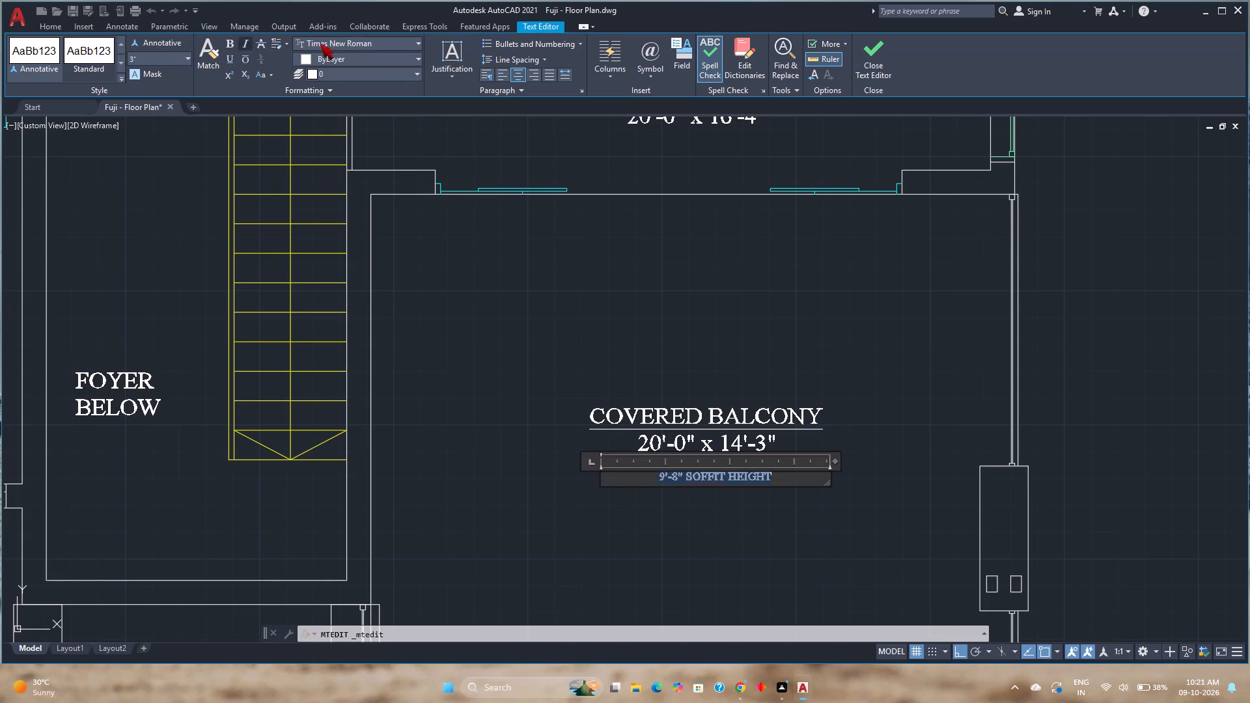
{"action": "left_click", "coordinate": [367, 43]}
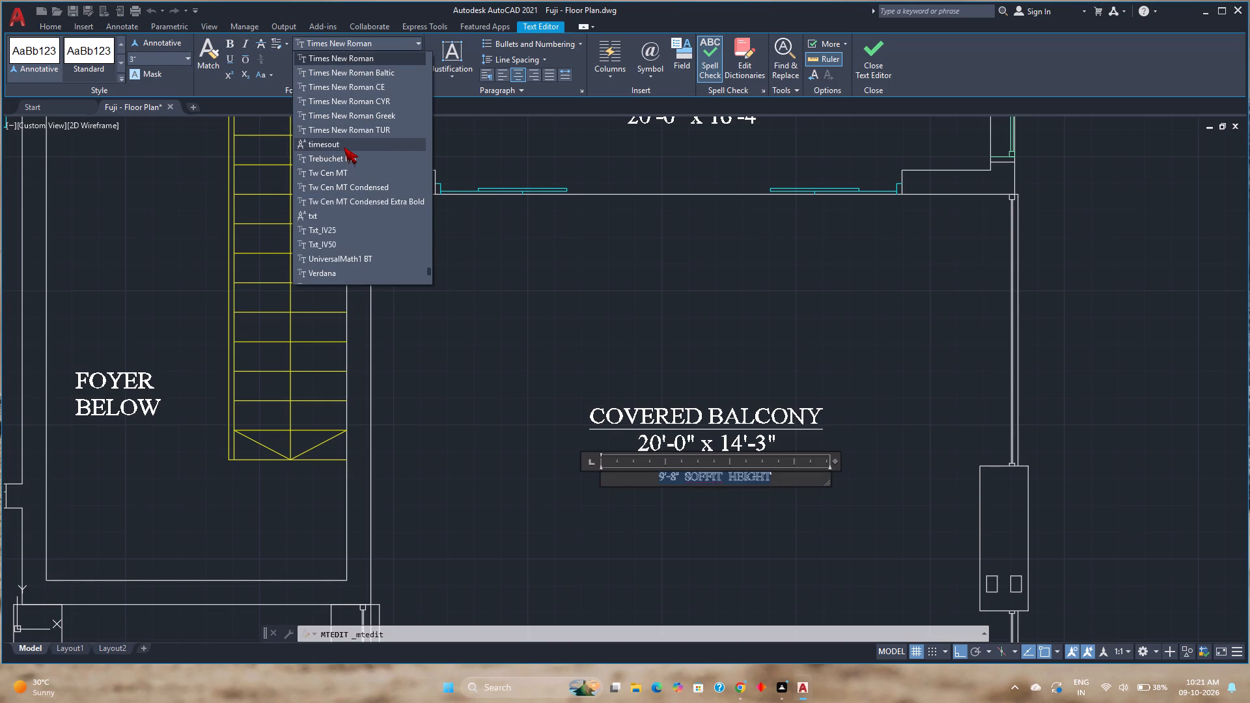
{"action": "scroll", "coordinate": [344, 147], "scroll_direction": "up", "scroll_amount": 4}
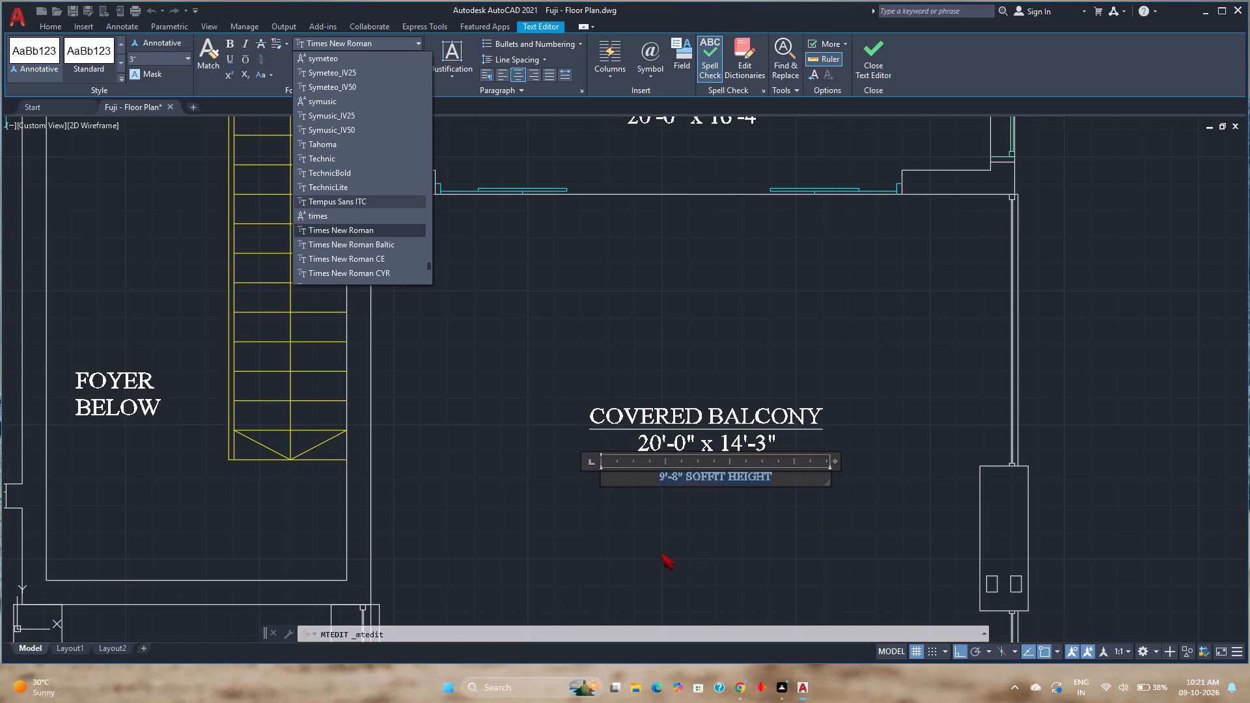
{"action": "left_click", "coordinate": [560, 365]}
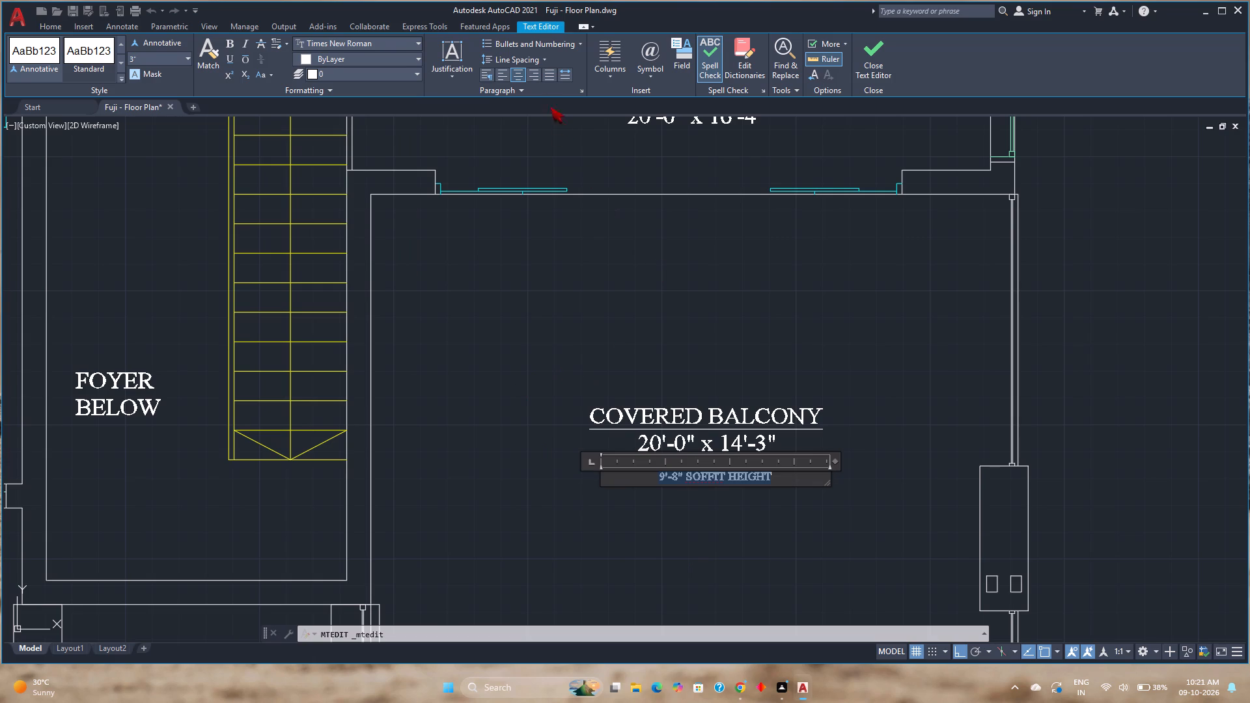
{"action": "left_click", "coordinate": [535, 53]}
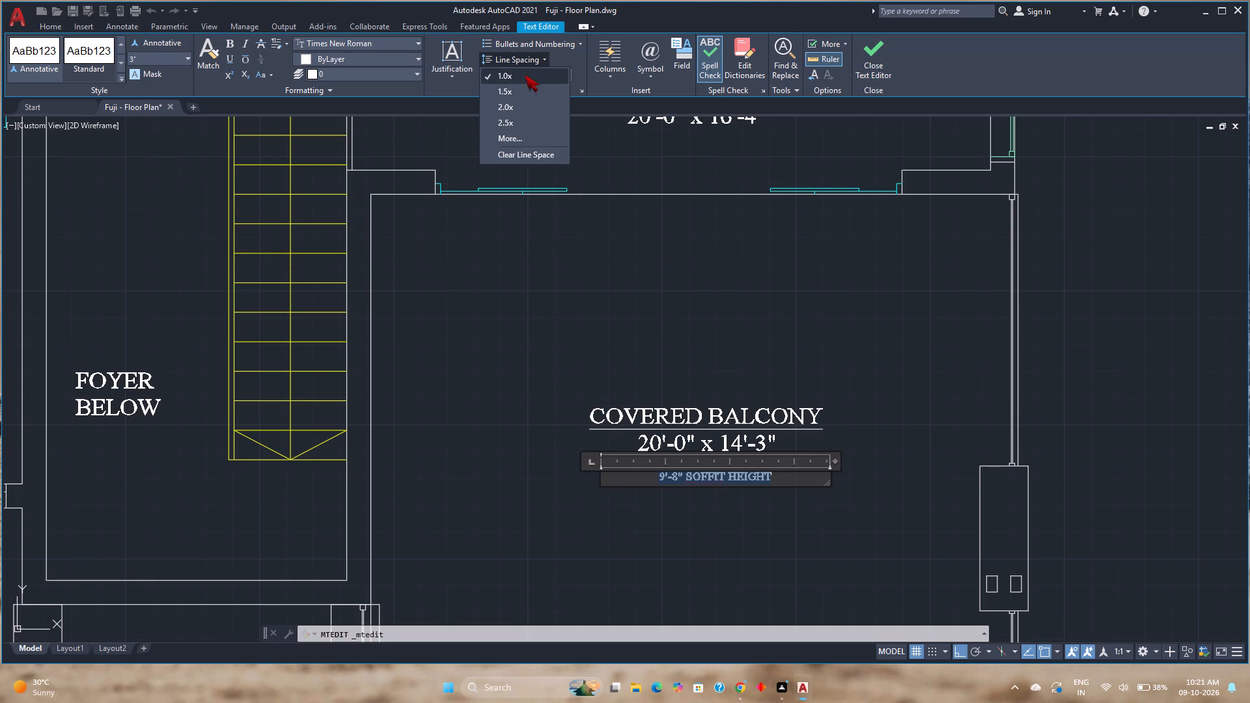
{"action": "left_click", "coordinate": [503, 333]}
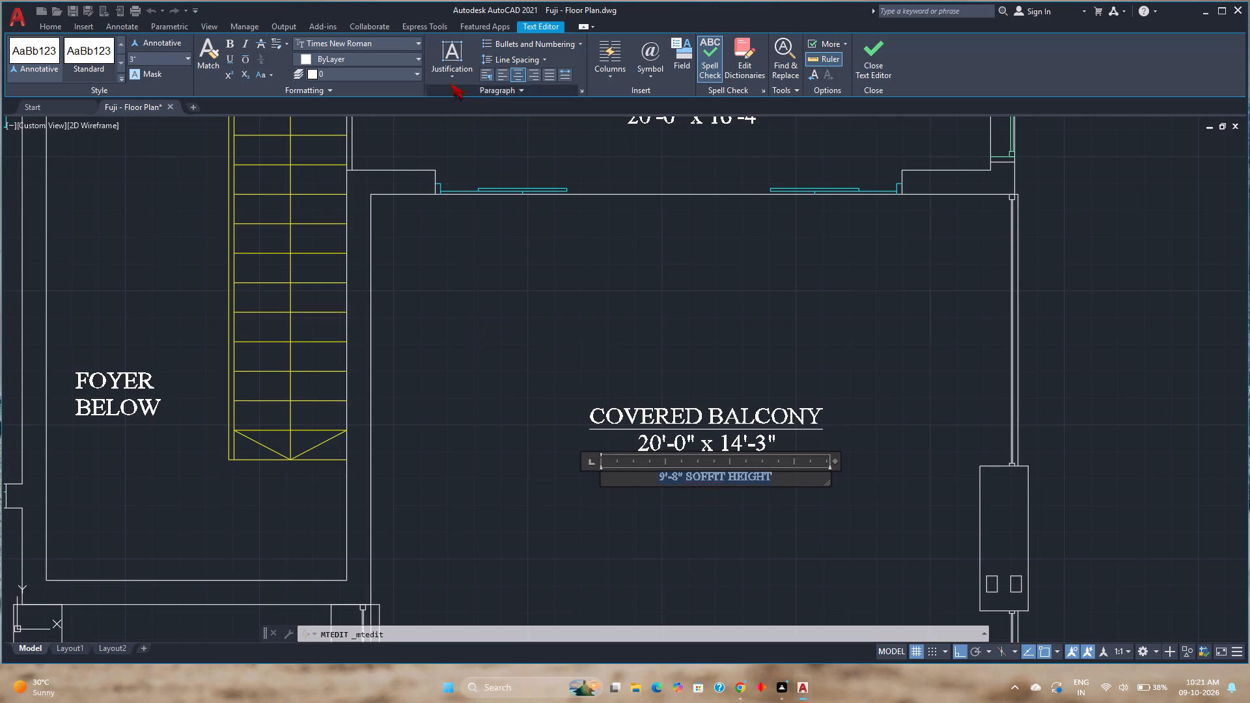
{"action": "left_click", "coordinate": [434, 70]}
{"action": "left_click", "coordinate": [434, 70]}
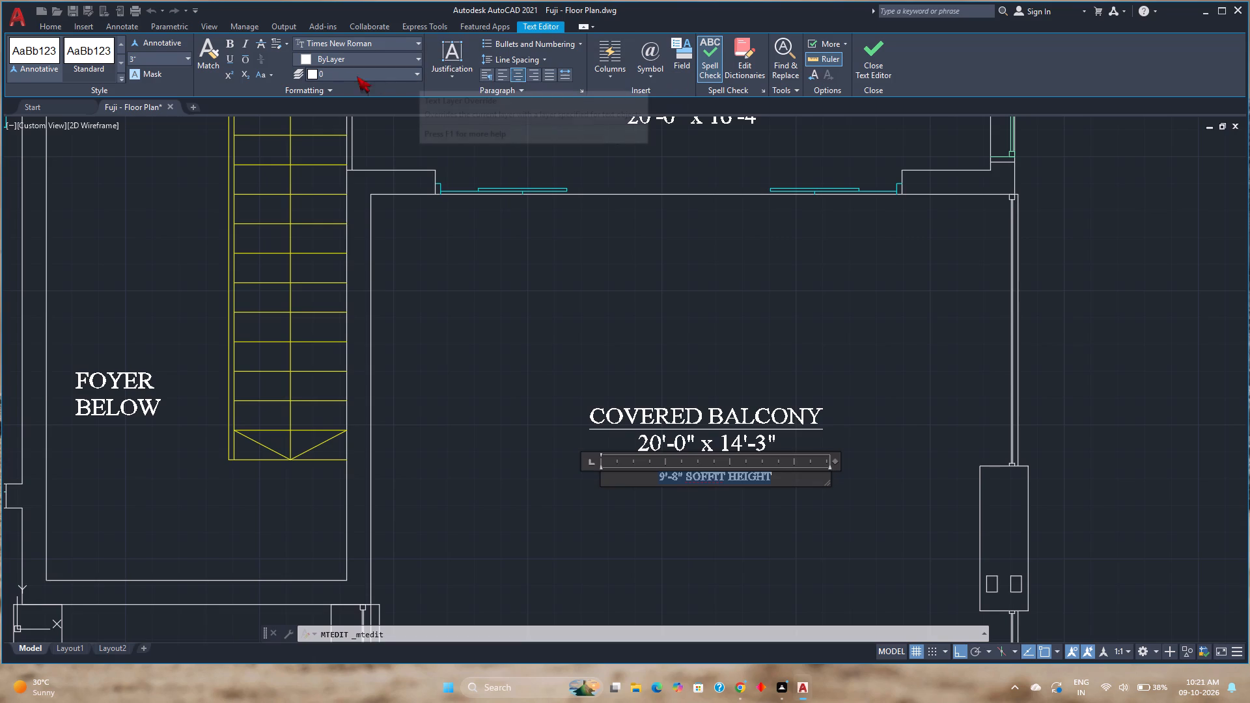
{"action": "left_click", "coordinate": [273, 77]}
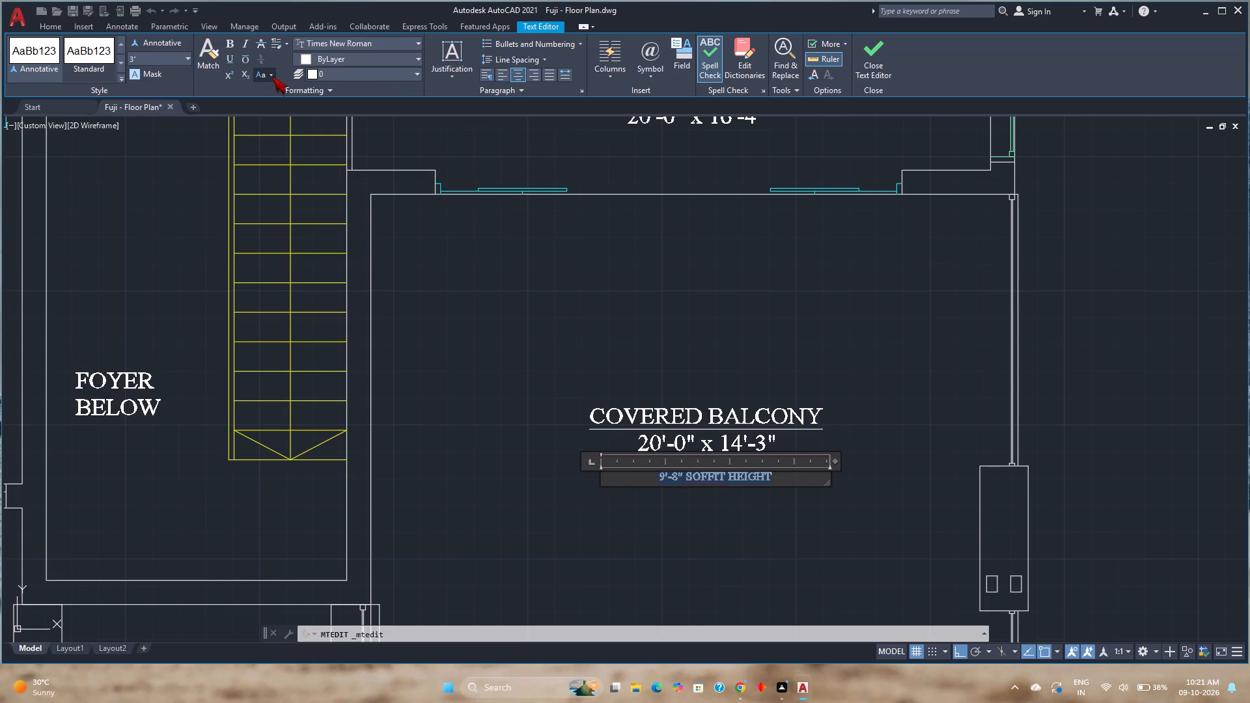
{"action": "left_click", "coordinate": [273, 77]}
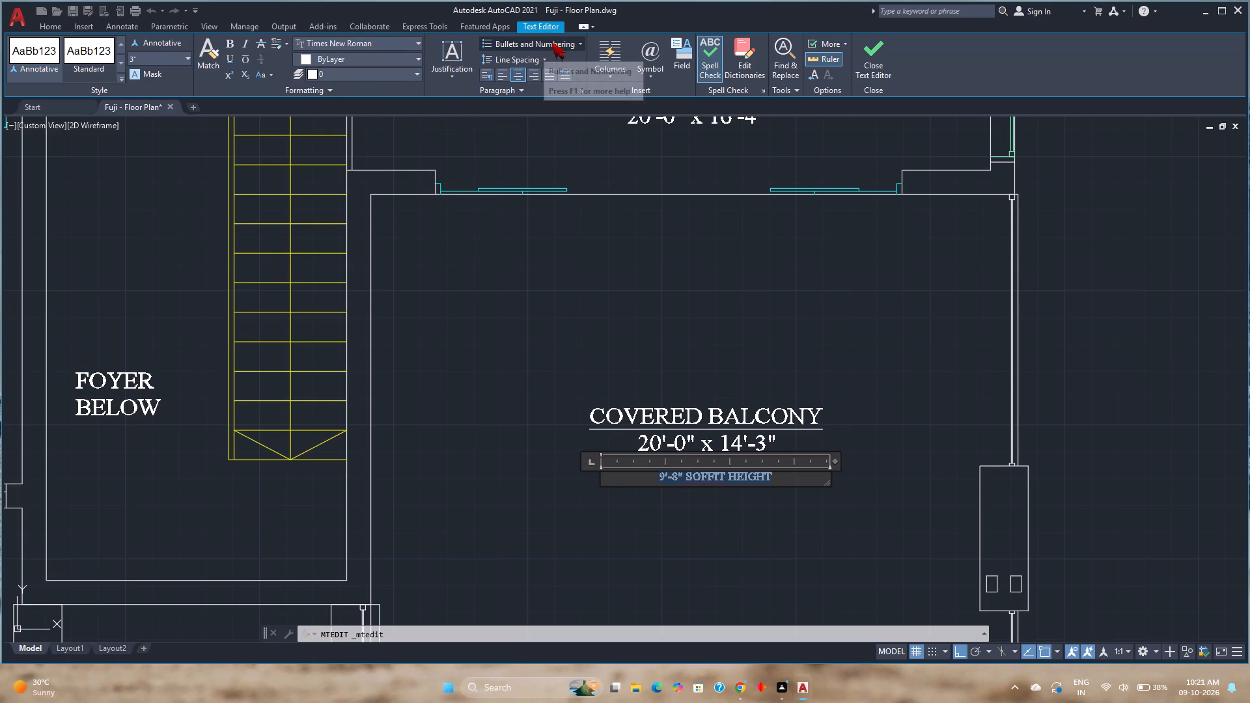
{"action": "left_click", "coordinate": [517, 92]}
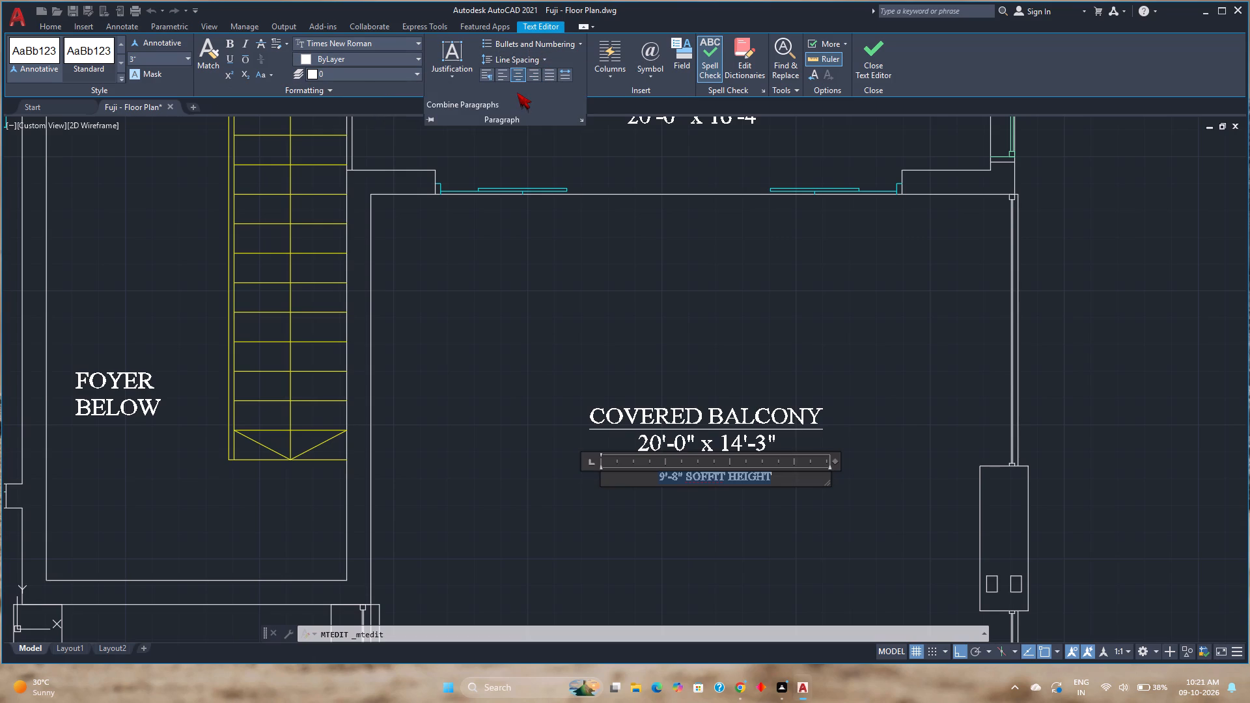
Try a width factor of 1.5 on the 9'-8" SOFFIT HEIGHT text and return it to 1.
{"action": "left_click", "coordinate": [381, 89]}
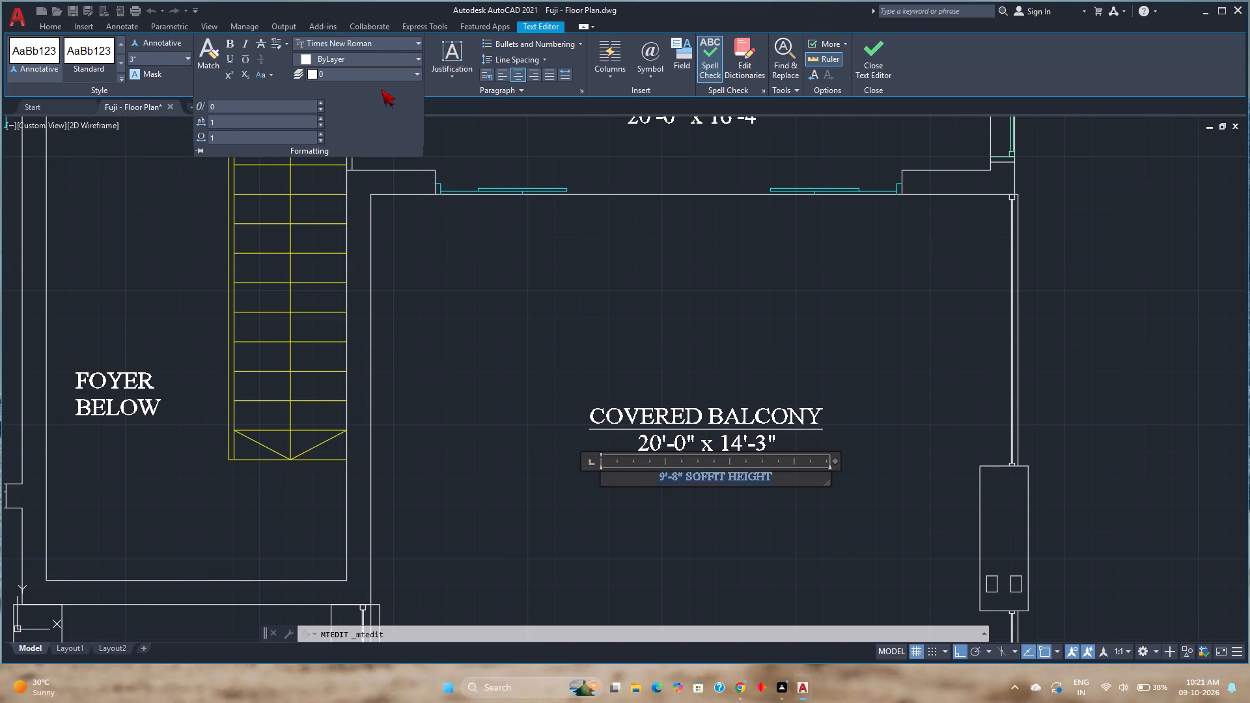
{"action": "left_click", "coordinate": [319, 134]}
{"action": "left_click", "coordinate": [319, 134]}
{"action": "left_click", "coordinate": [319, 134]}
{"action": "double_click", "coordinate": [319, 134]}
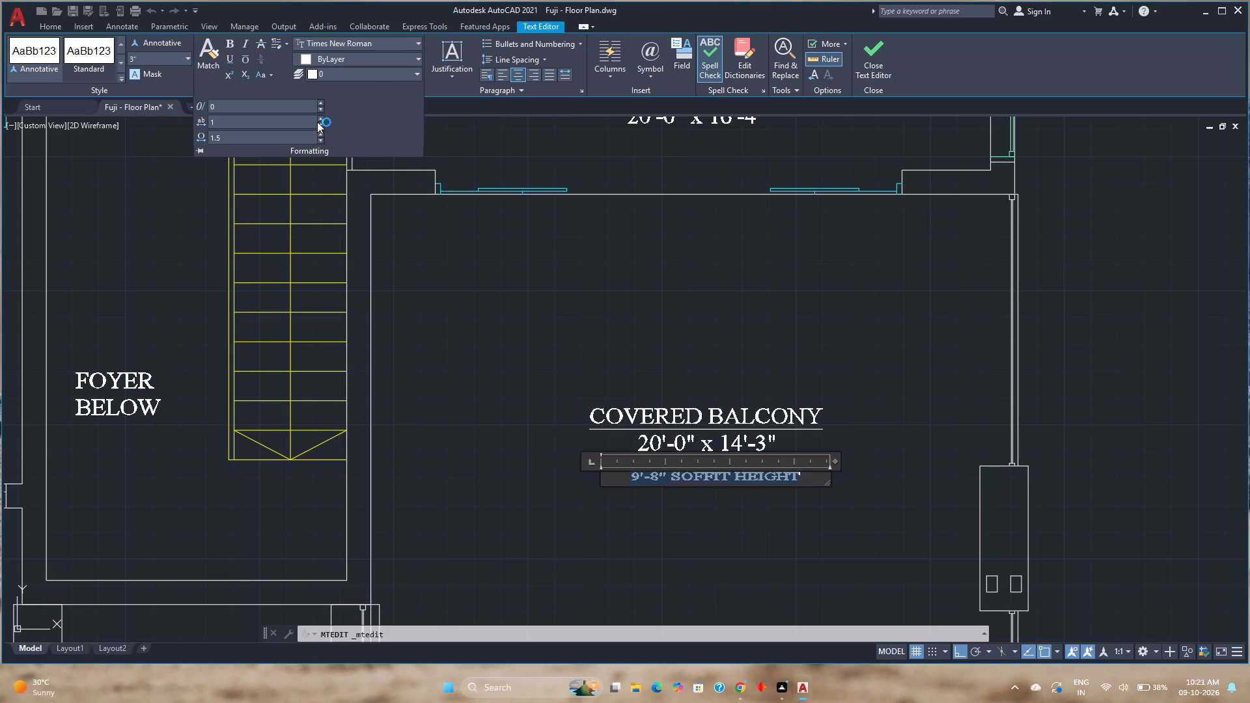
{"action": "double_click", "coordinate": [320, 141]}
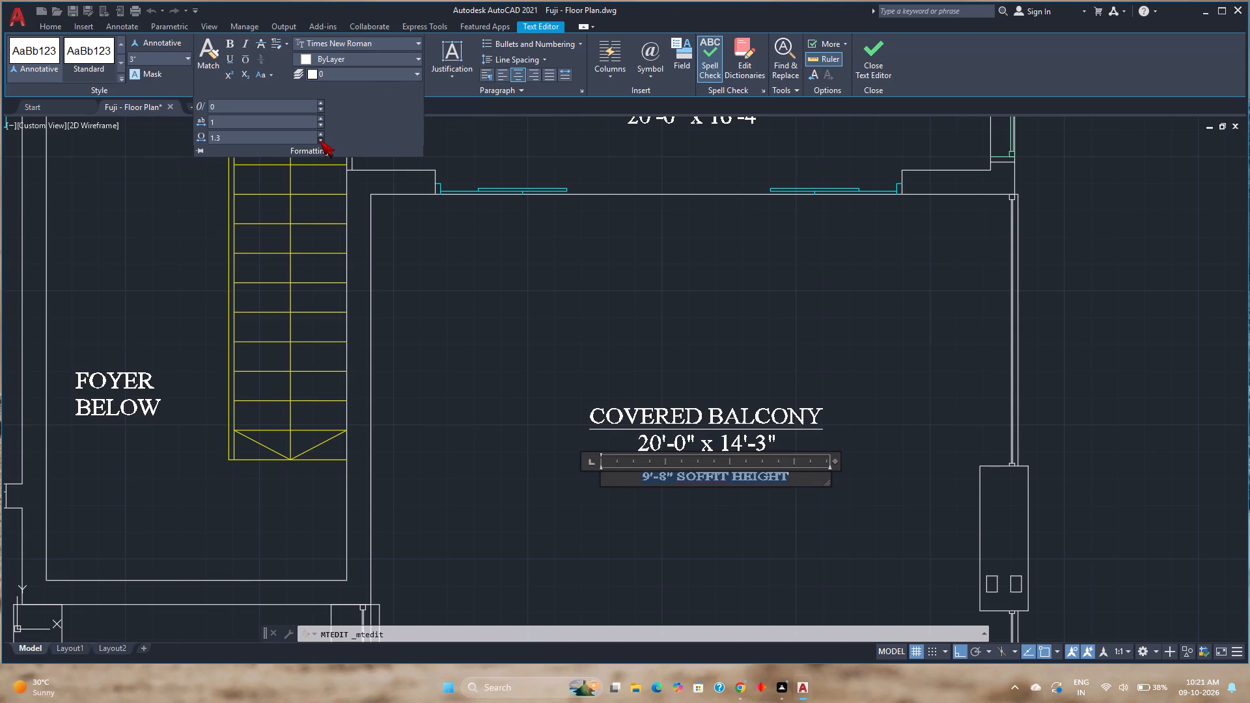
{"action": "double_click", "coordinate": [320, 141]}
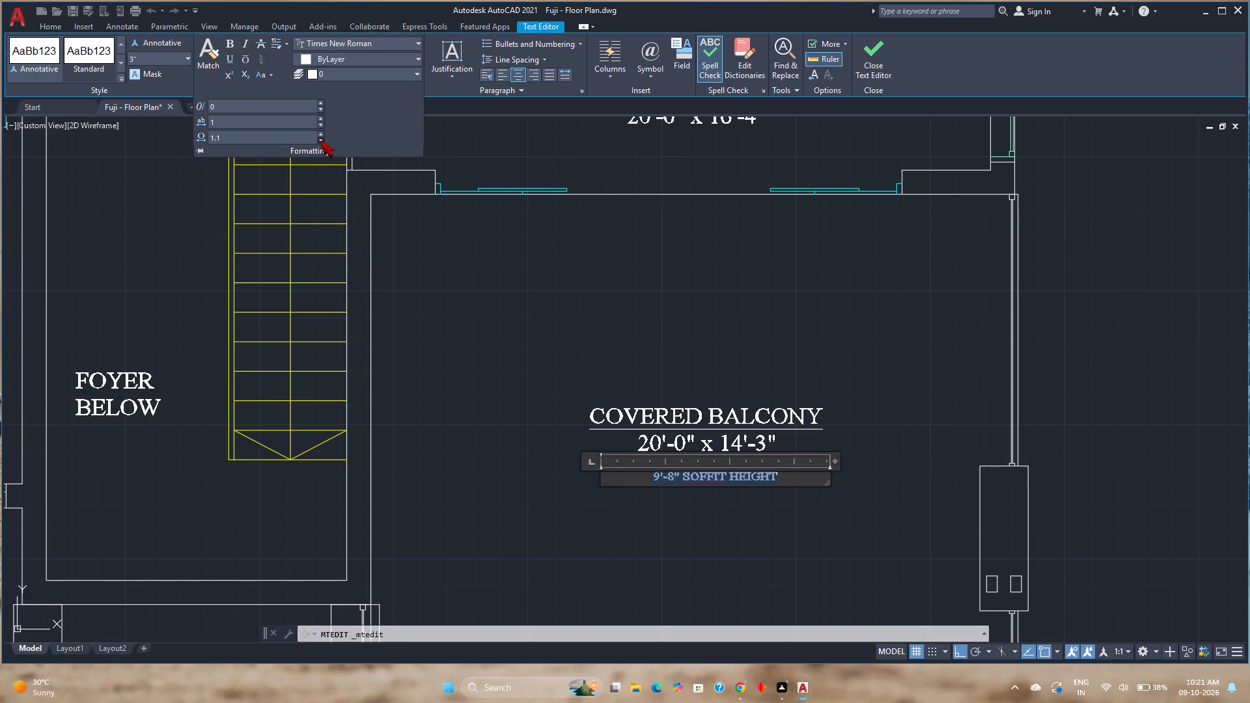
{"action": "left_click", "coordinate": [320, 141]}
Set the character tracking of the 9'-8" SOFFIT HEIGHT text to 1.25 and finish editing the text.
{"action": "left_click", "coordinate": [318, 120]}
{"action": "triple_click", "coordinate": [318, 120]}
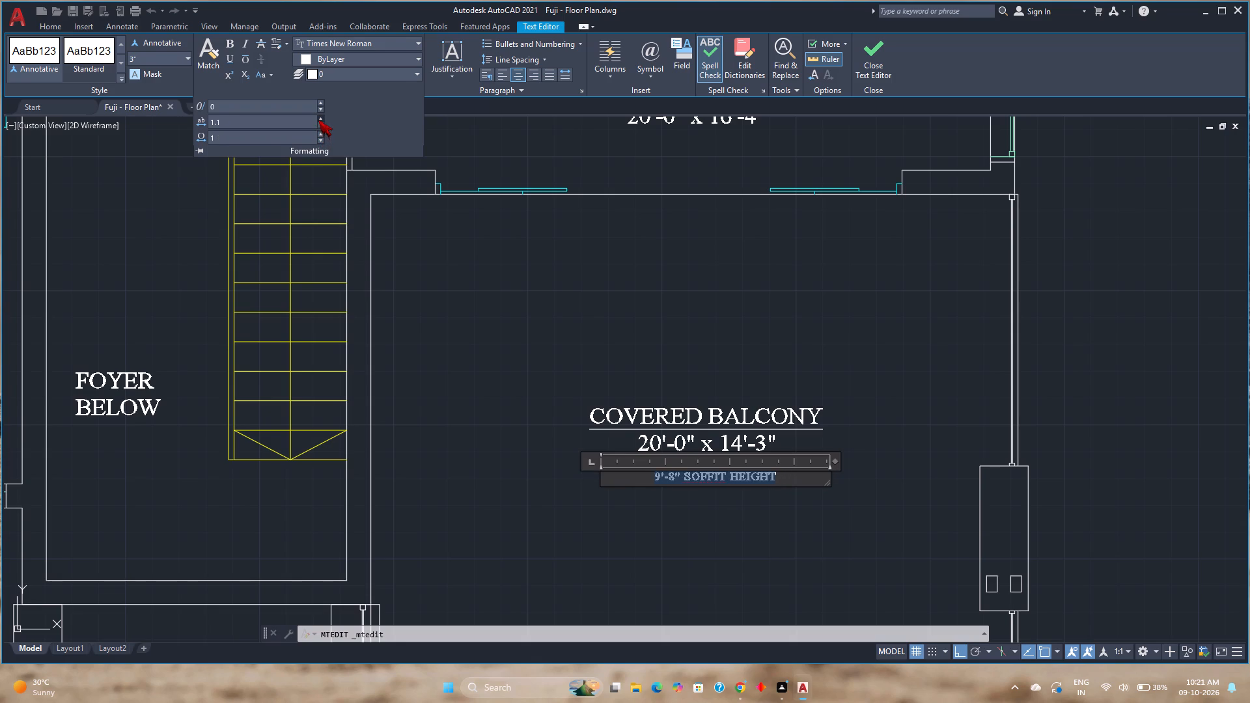
{"action": "left_click", "coordinate": [318, 120]}
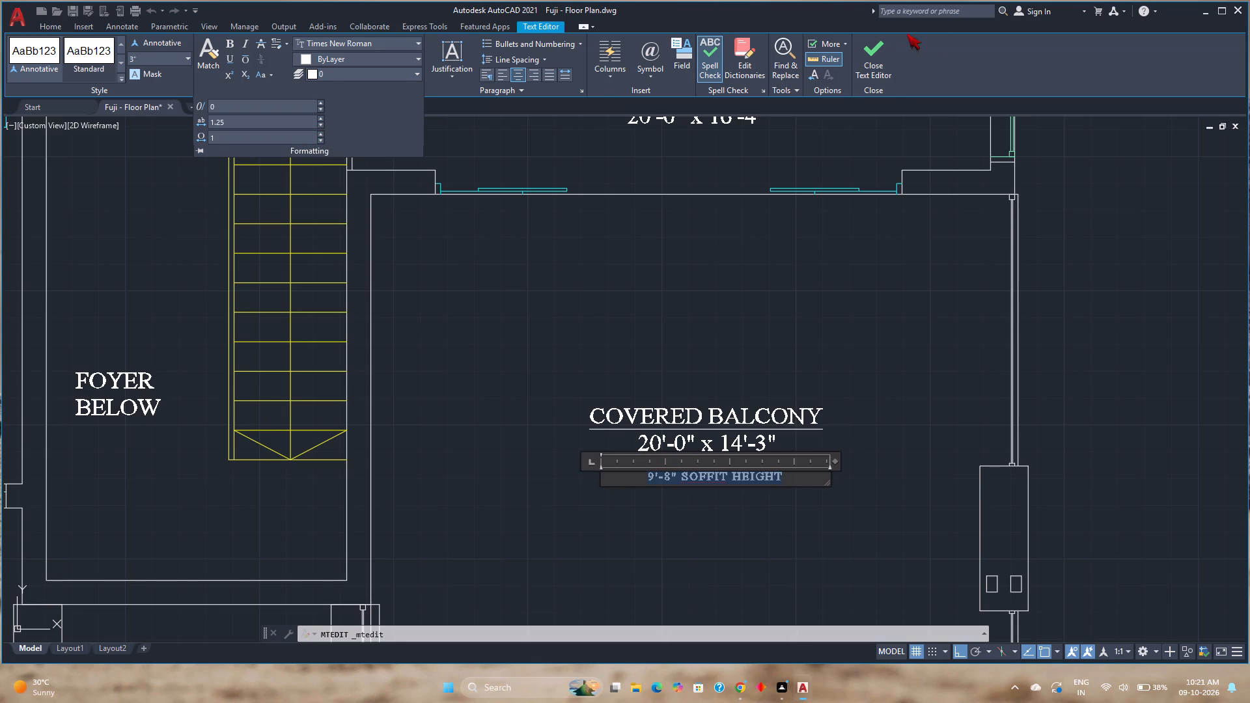
{"action": "left_click", "coordinate": [922, 309]}
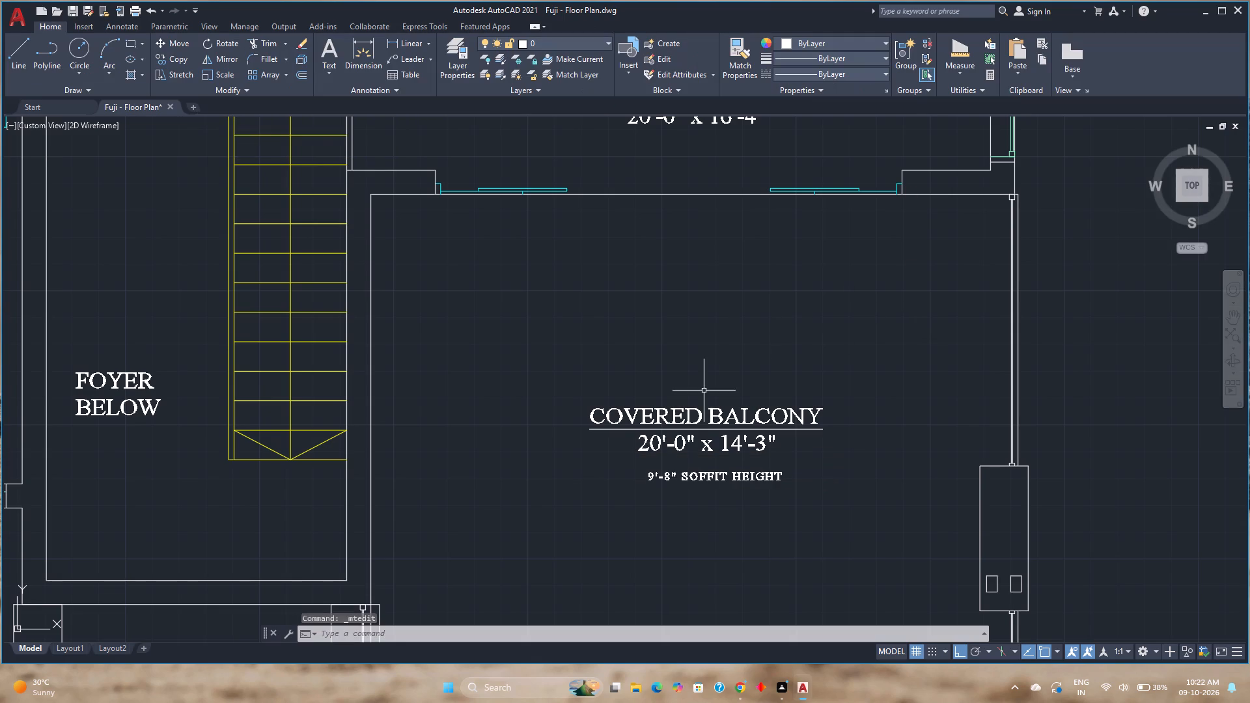
Move the 9'-8" SOFFIT HEIGHT text up to just beneath the covered balcony's size text, with Ortho off.
{"action": "left_click", "coordinate": [713, 471]}
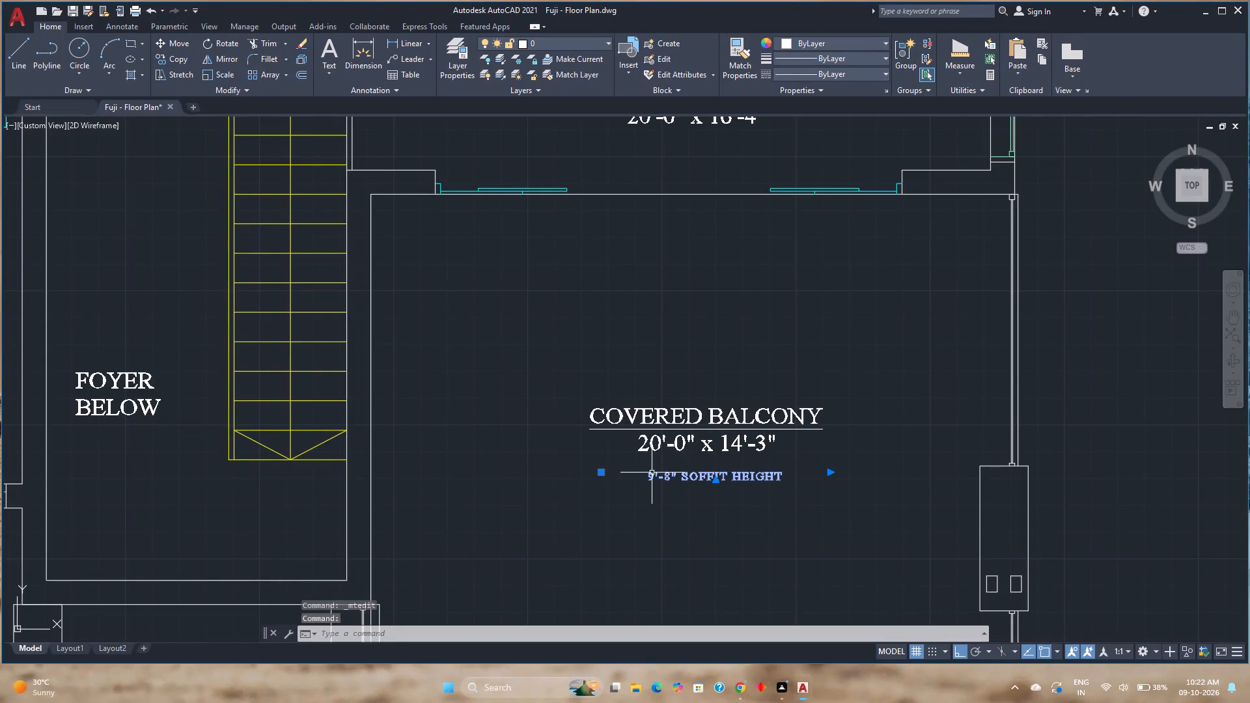
{"action": "left_click", "coordinate": [602, 475]}
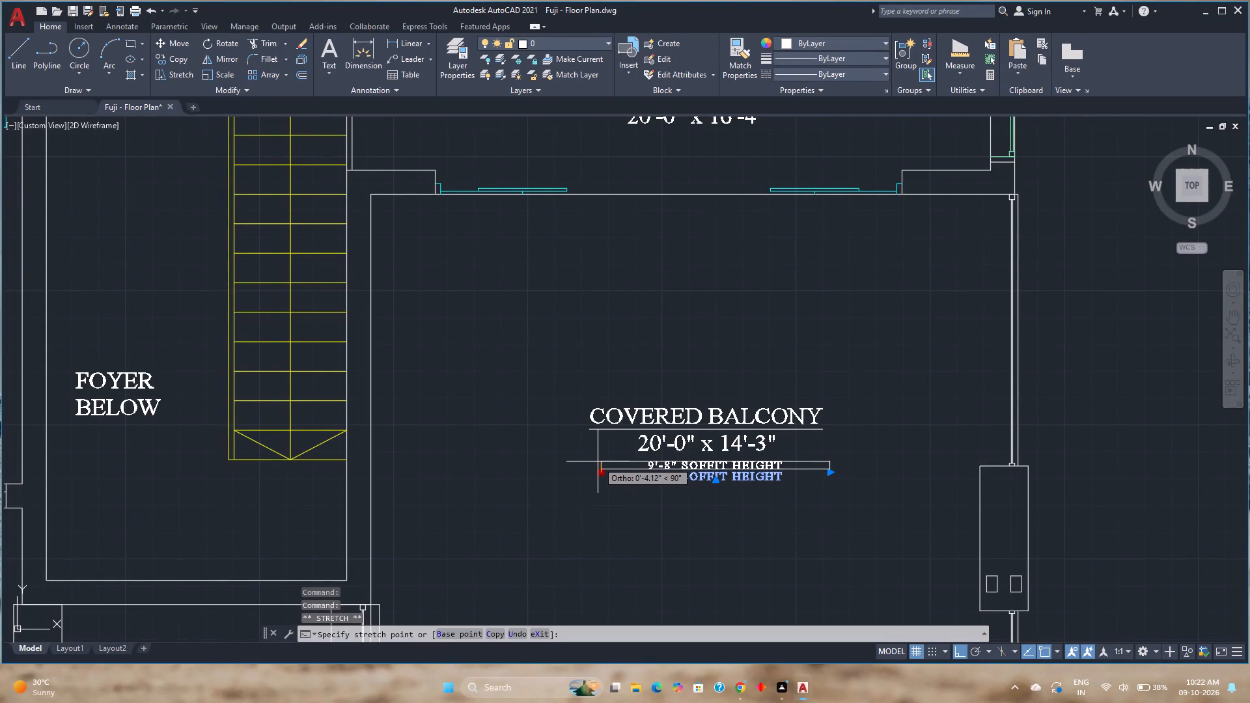
{"action": "scroll", "coordinate": [598, 462], "scroll_direction": "up", "scroll_amount": 6}
{"action": "key", "text": "F8"}
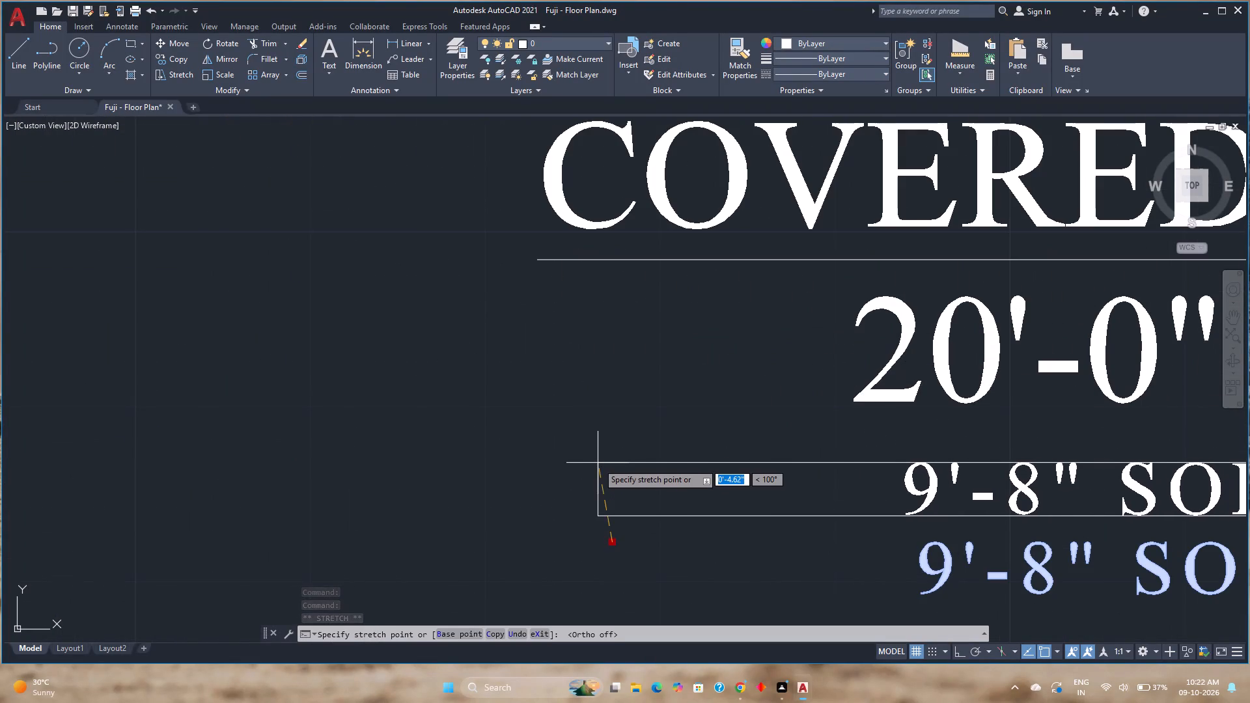
{"action": "left_click", "coordinate": [589, 466]}
{"action": "scroll", "coordinate": [589, 466], "scroll_direction": "down", "scroll_amount": 4}
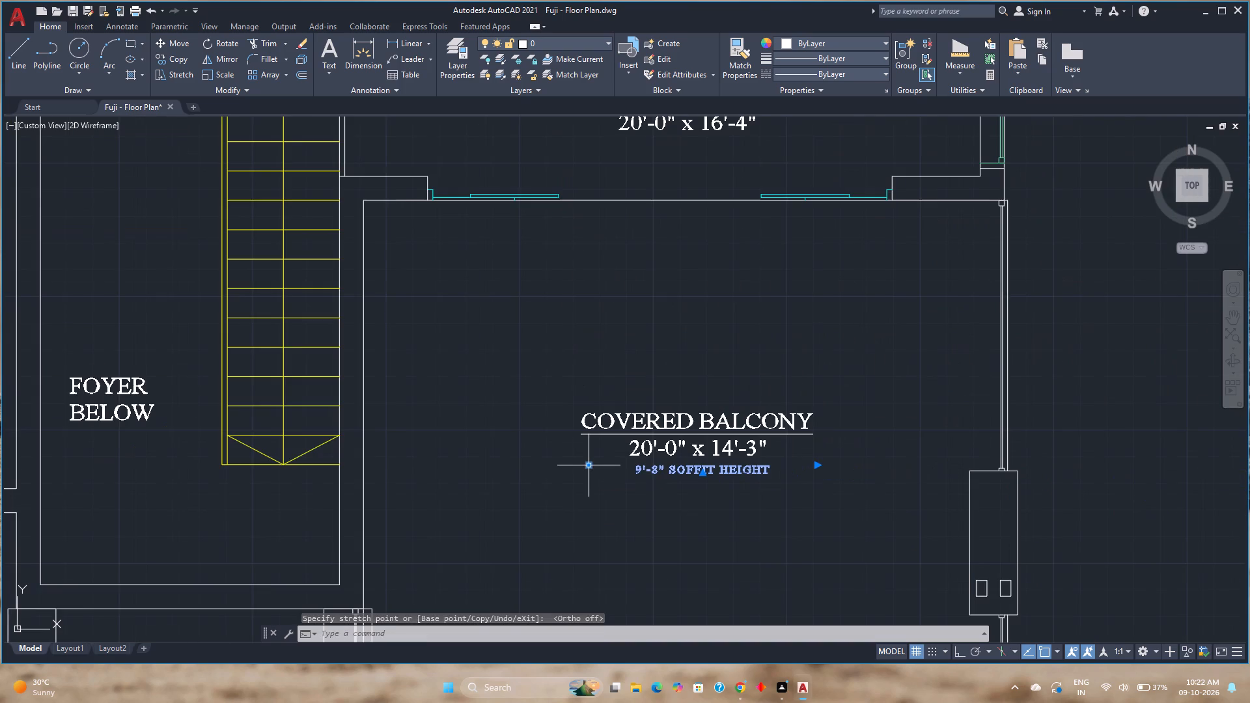
{"action": "key", "text": "Escape"}
Save the floor plan drawing.
{"action": "scroll", "coordinate": [589, 466], "scroll_direction": "down", "scroll_amount": 3}
{"action": "middle_click_drag", "start_coordinate": [589, 466], "coordinate": [600, 476]}
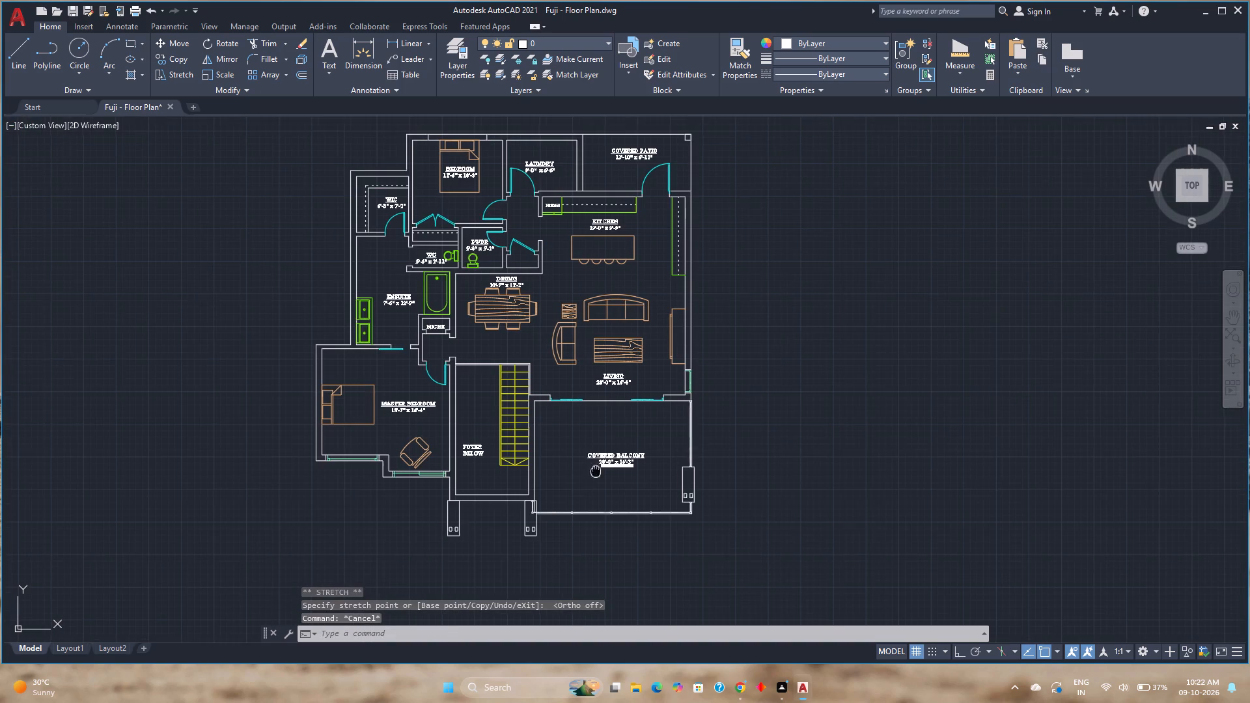
{"action": "middle_click_drag", "start_coordinate": [600, 476], "coordinate": [604, 482]}
{"action": "key", "text": "ctrl+s"}
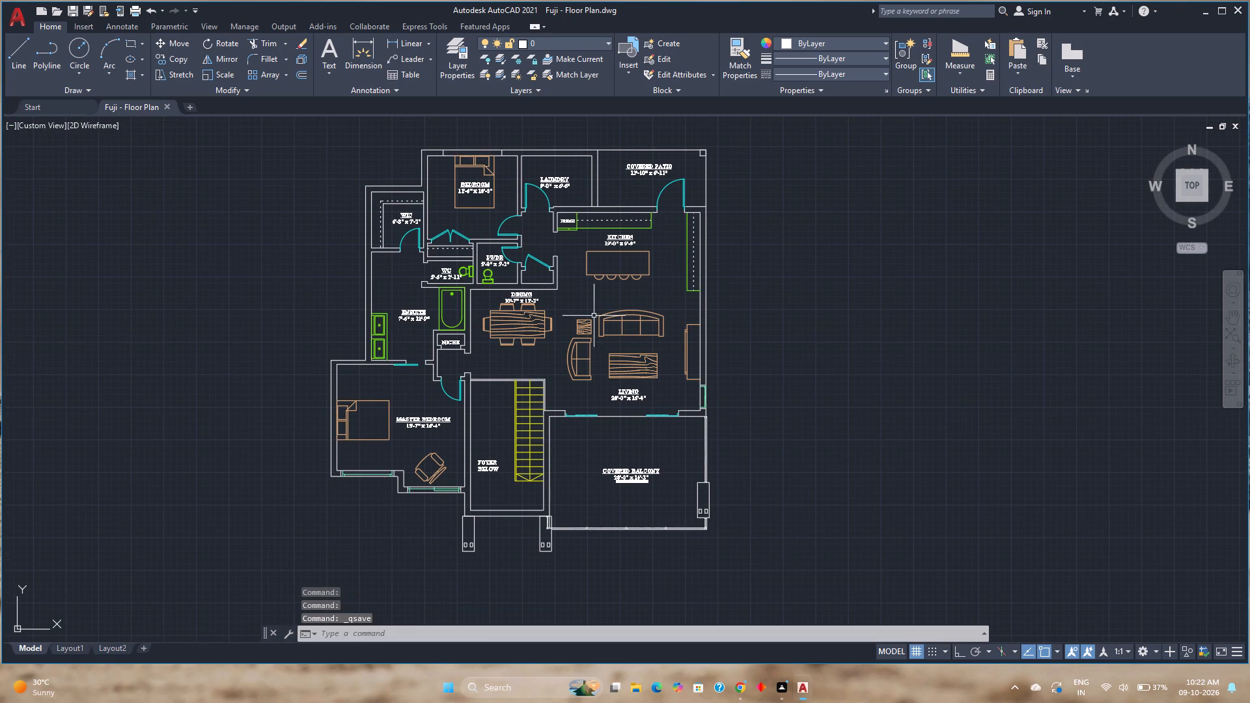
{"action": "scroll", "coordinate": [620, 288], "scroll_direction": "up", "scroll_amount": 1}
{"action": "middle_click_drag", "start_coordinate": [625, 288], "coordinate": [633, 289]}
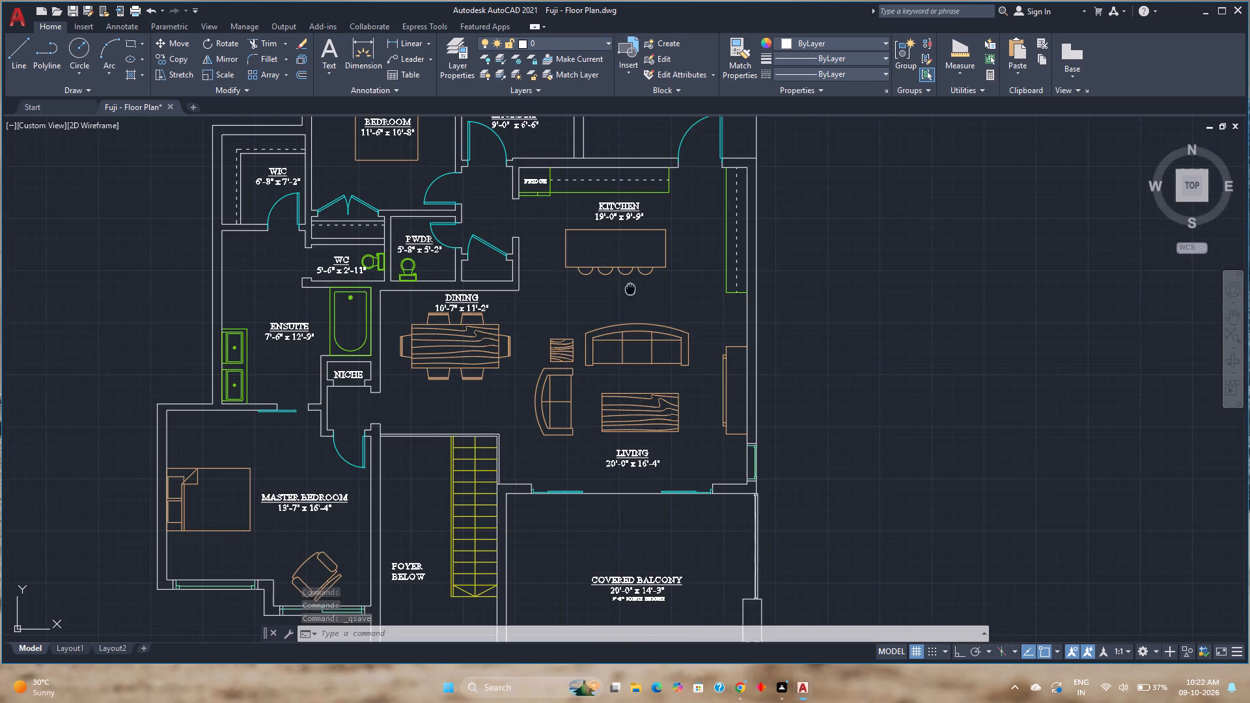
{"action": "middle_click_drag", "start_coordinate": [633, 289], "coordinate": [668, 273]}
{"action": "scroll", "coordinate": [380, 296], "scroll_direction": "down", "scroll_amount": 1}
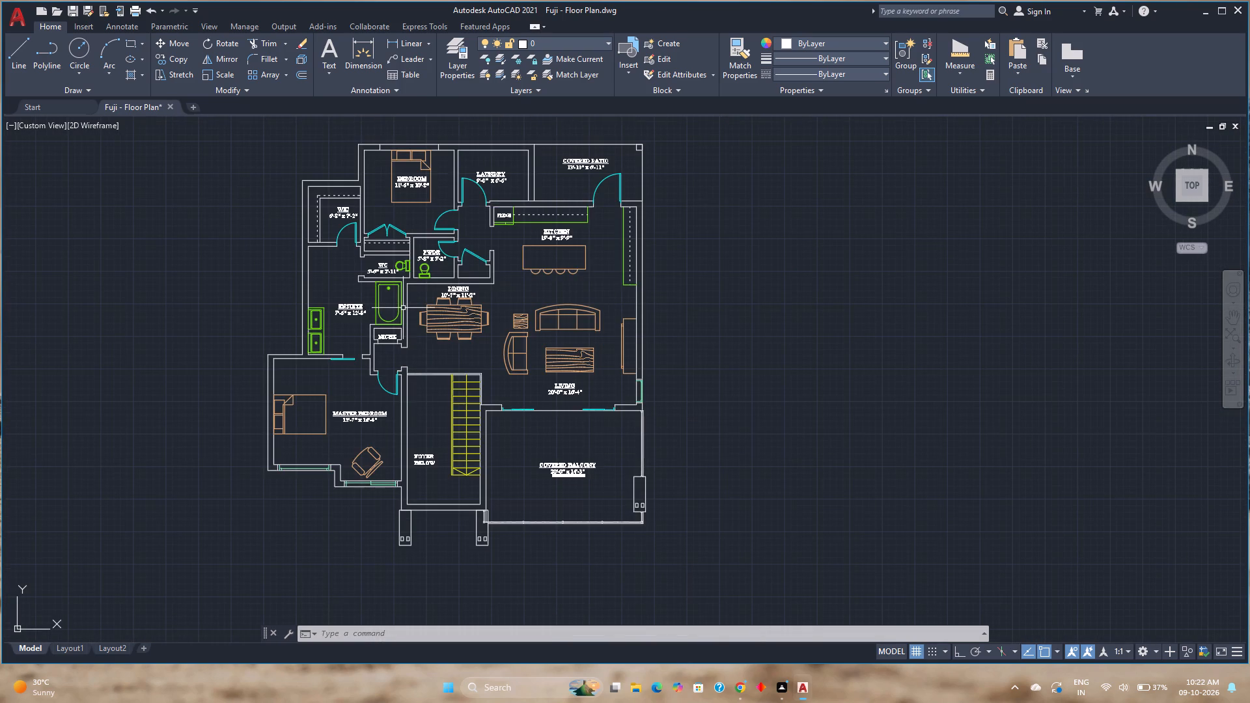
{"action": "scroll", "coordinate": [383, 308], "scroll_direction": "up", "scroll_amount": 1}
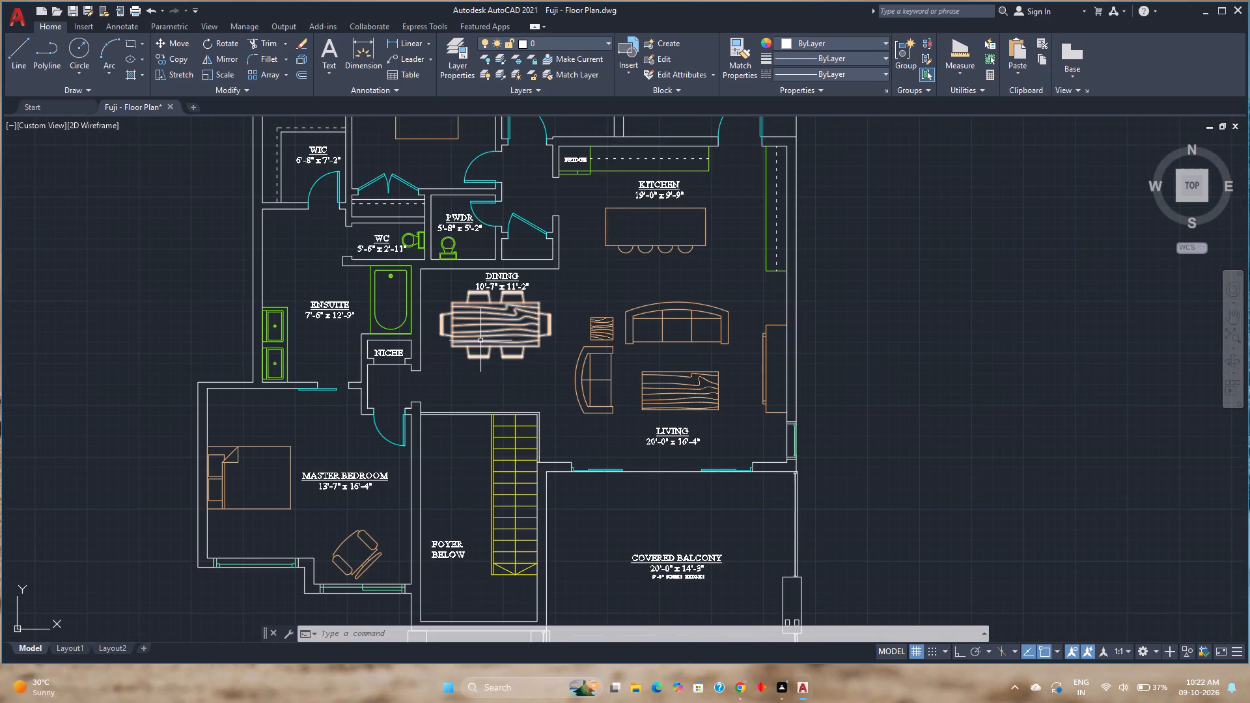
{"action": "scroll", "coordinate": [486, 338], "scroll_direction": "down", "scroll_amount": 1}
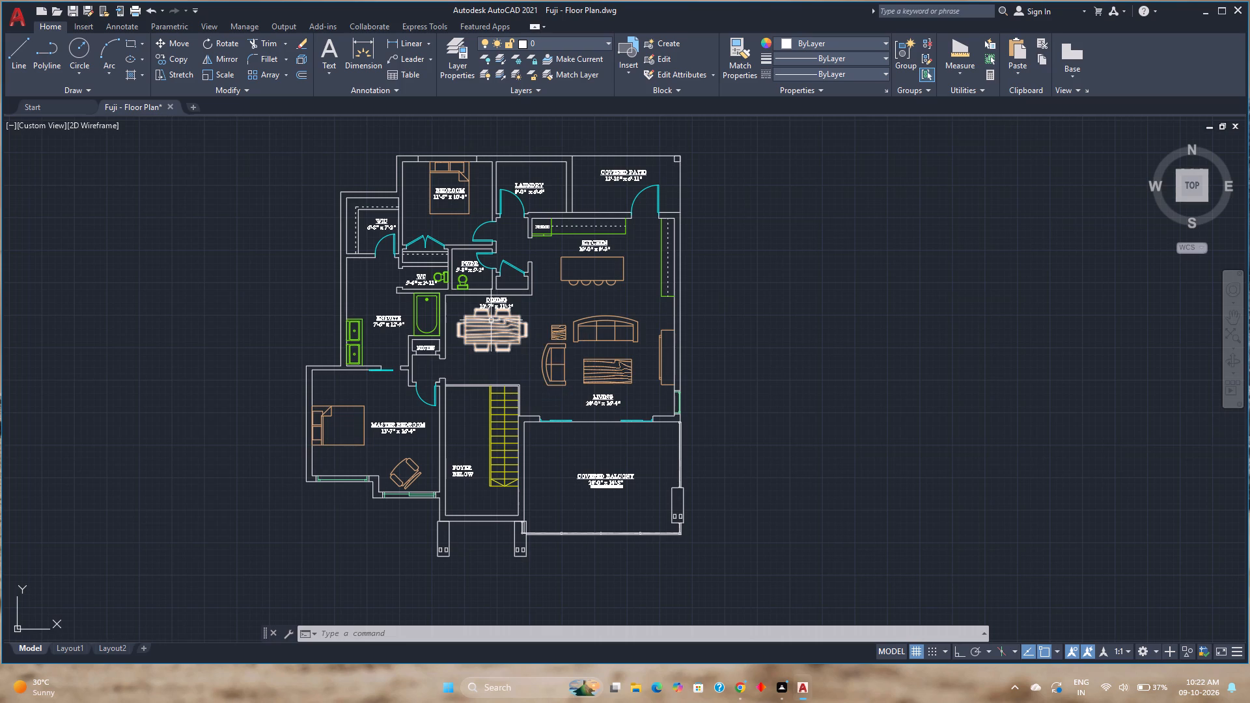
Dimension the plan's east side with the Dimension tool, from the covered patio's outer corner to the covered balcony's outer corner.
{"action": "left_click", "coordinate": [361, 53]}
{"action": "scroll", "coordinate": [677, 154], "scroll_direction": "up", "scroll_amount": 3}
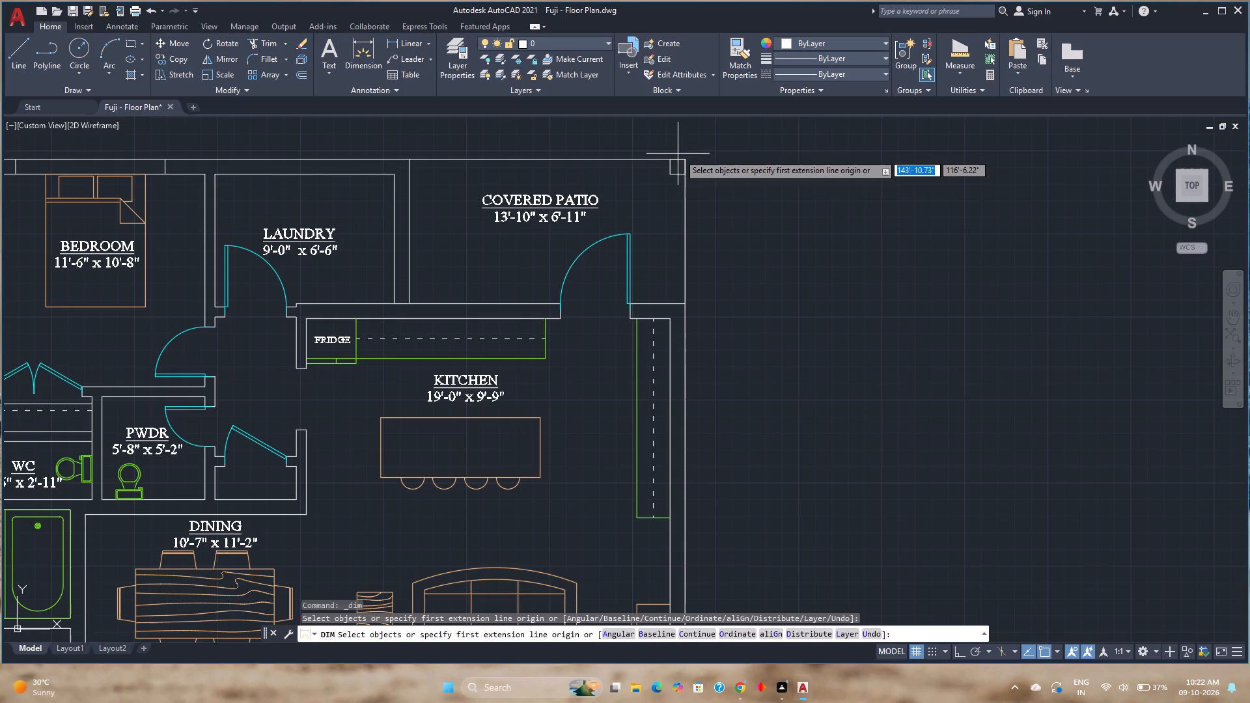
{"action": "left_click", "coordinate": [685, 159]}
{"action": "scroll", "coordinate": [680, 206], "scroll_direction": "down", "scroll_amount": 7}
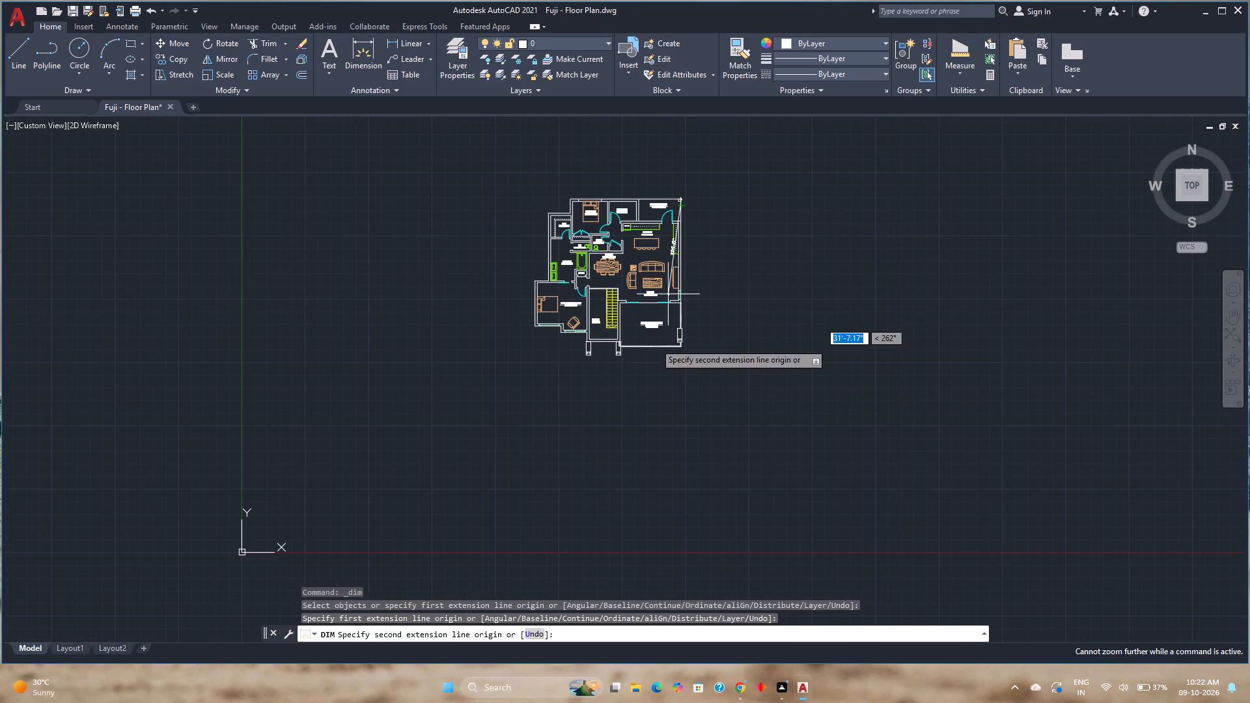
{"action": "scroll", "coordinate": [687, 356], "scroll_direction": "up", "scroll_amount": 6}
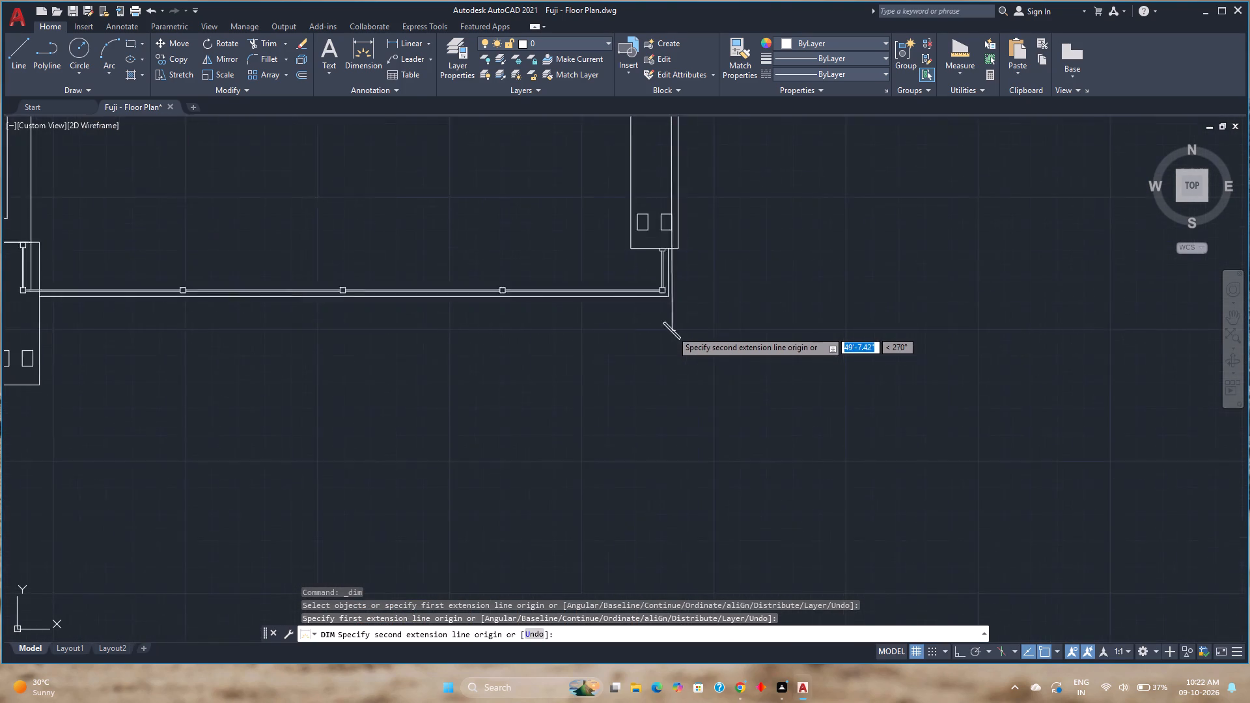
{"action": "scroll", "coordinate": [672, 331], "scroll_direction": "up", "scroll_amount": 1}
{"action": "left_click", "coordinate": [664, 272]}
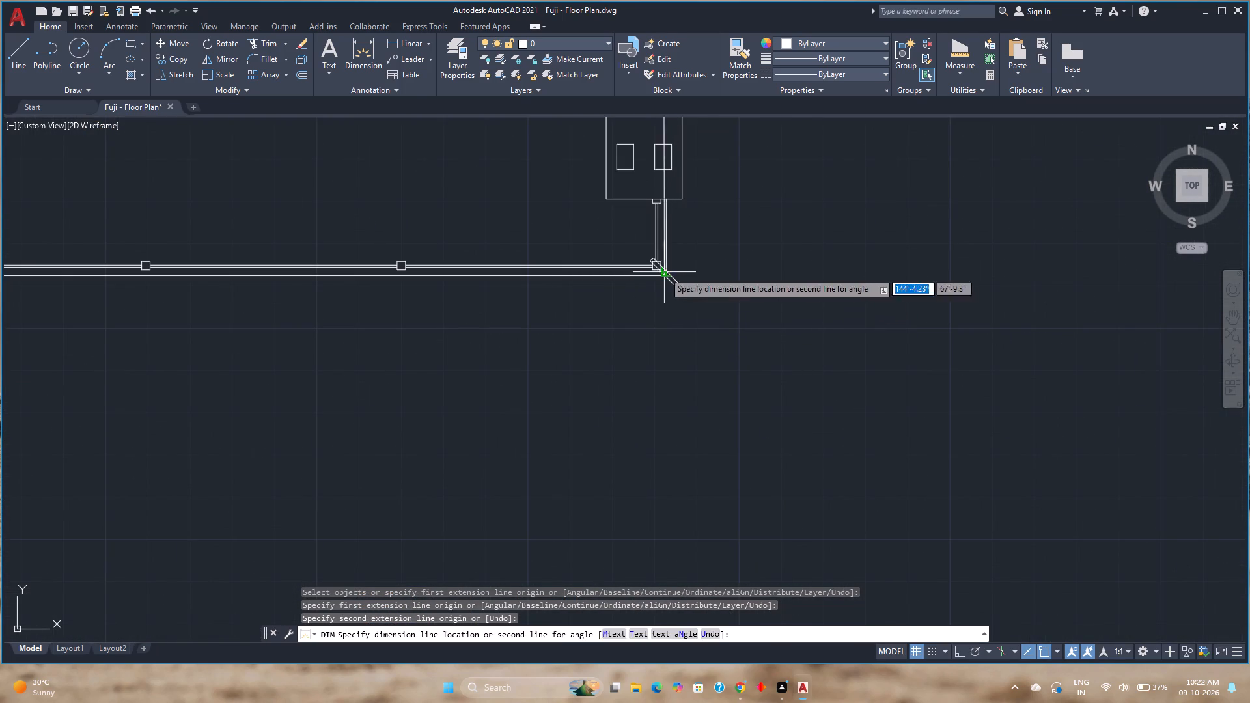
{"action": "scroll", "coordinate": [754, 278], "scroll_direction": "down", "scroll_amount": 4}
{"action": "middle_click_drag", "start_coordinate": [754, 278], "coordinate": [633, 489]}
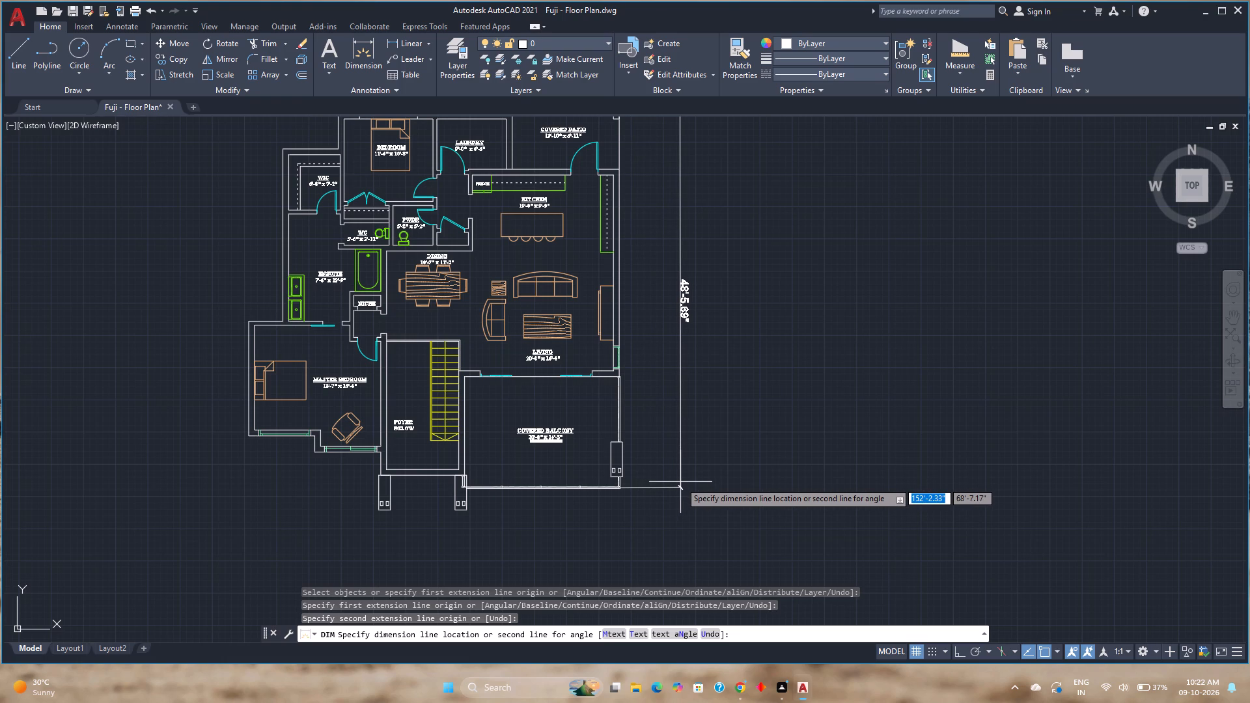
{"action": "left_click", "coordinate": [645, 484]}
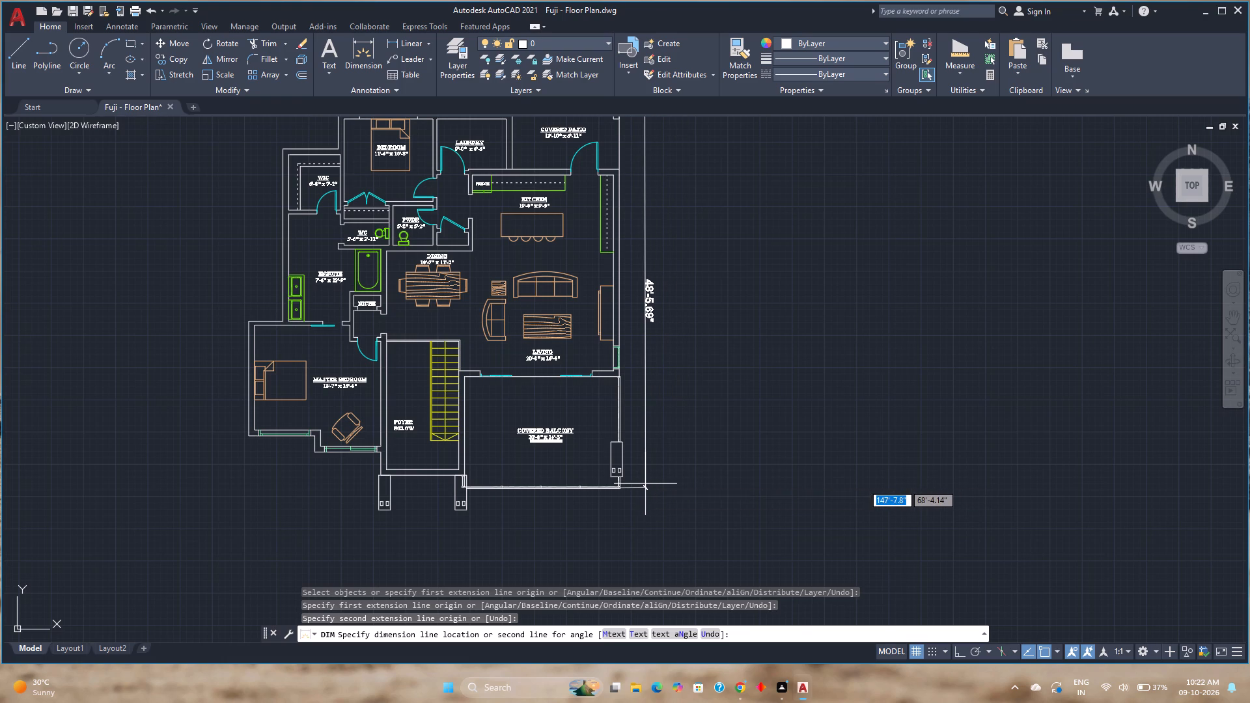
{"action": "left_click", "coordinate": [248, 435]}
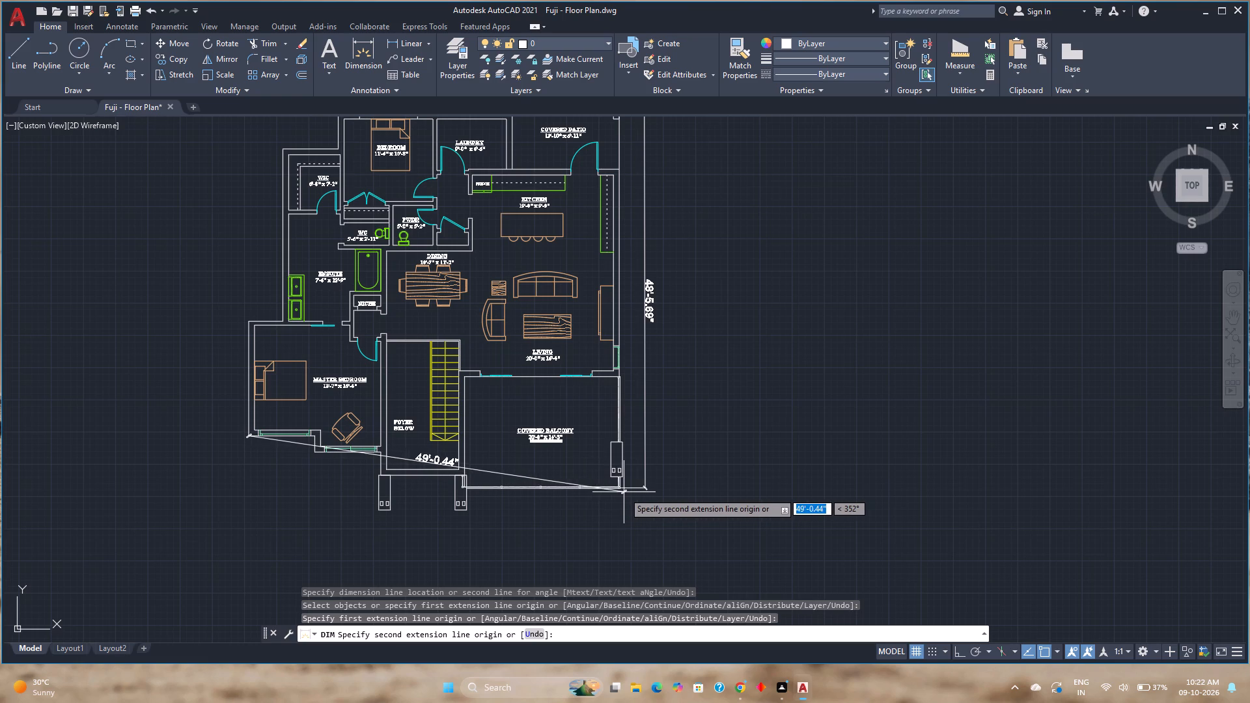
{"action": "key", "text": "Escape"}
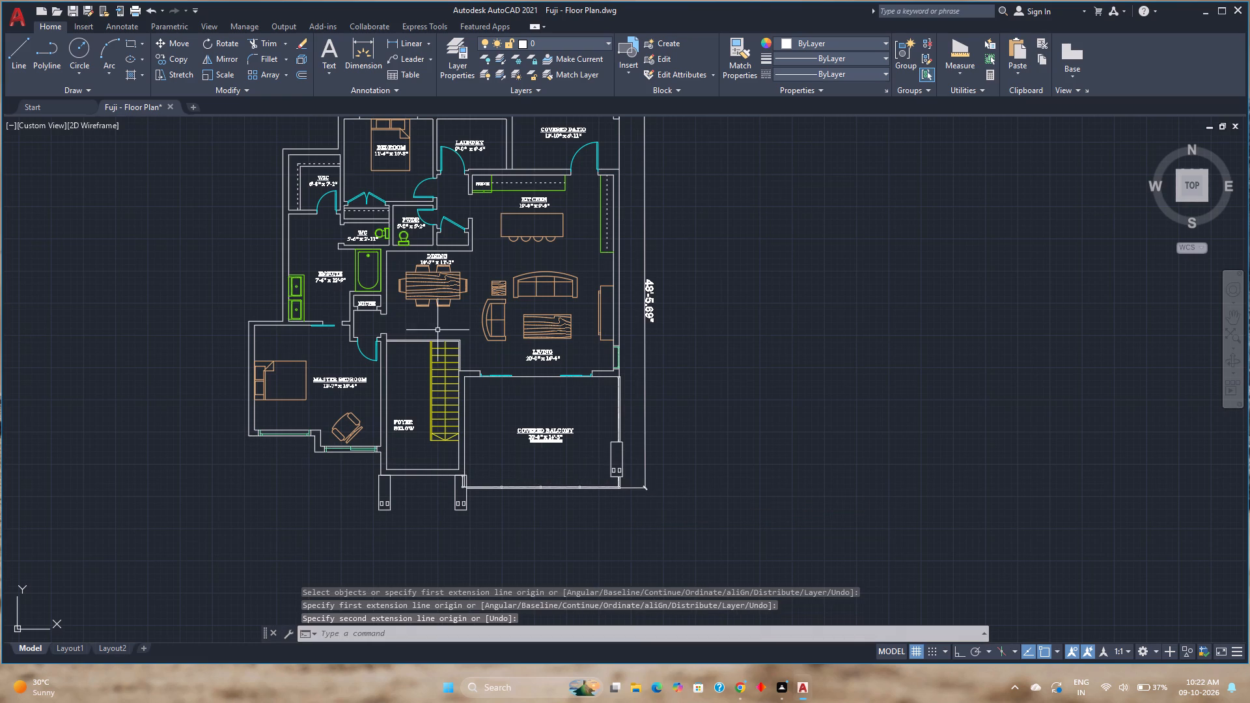
Add a linear dimension of the overall width below the plan, from the master bedroom's outer corner to the covered balcony's outer corner.
{"action": "left_click", "coordinate": [400, 47]}
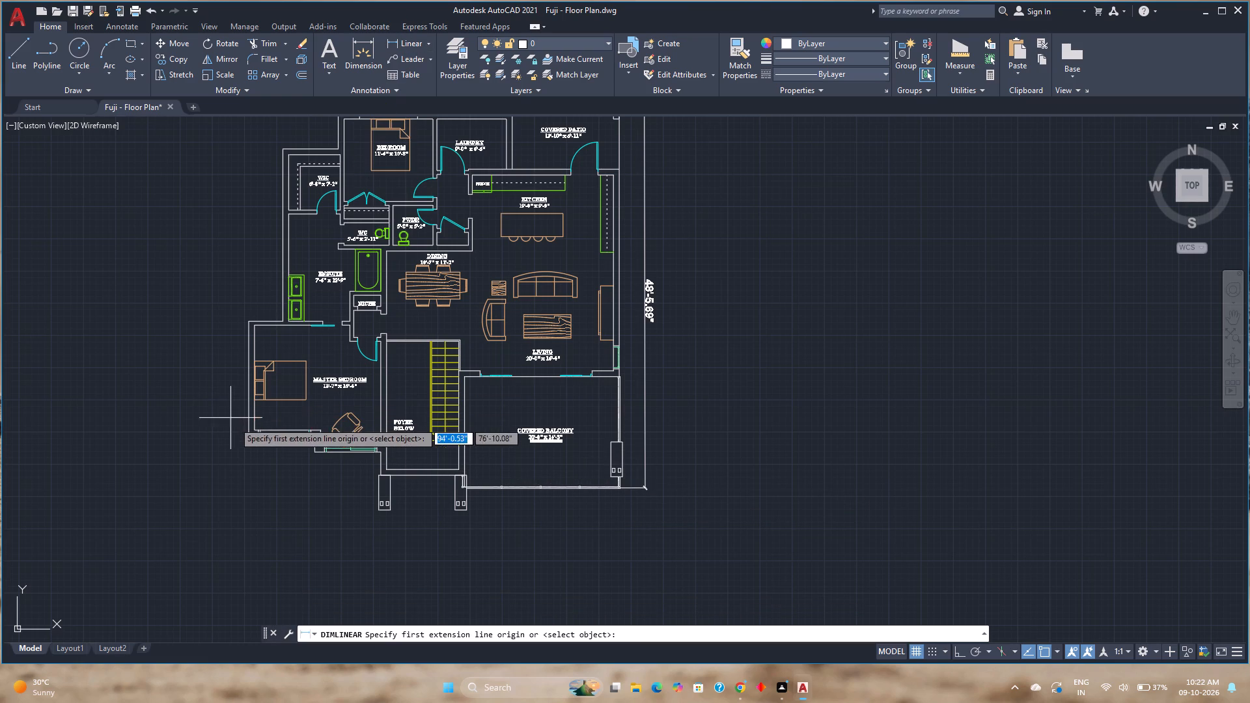
{"action": "left_click", "coordinate": [246, 438]}
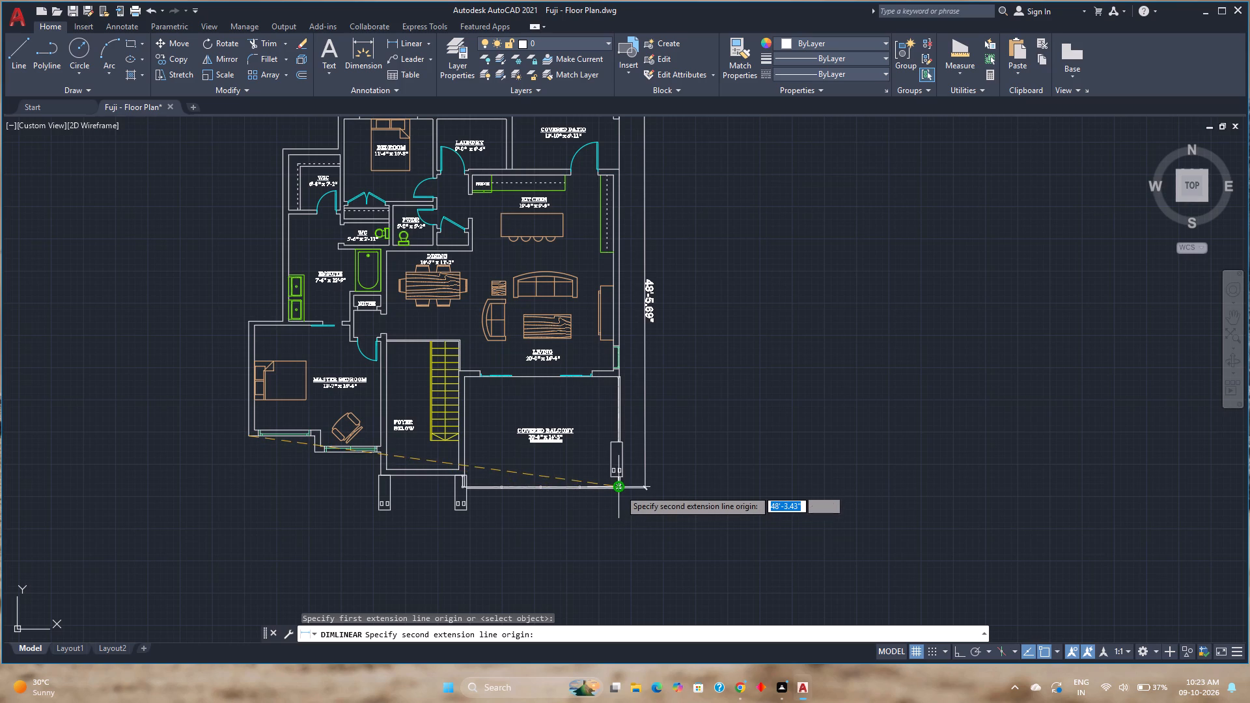
{"action": "scroll", "coordinate": [620, 489], "scroll_direction": "up", "scroll_amount": 6}
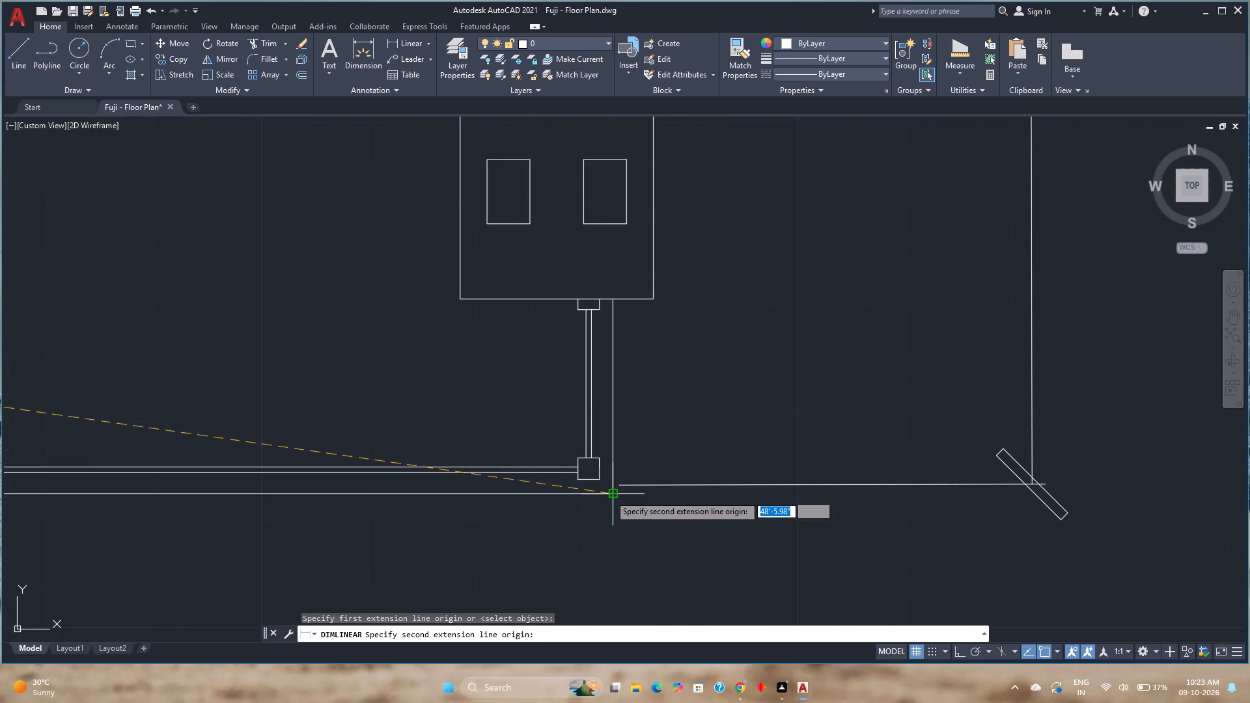
{"action": "left_click", "coordinate": [609, 495]}
{"action": "scroll", "coordinate": [609, 495], "scroll_direction": "down", "scroll_amount": 8}
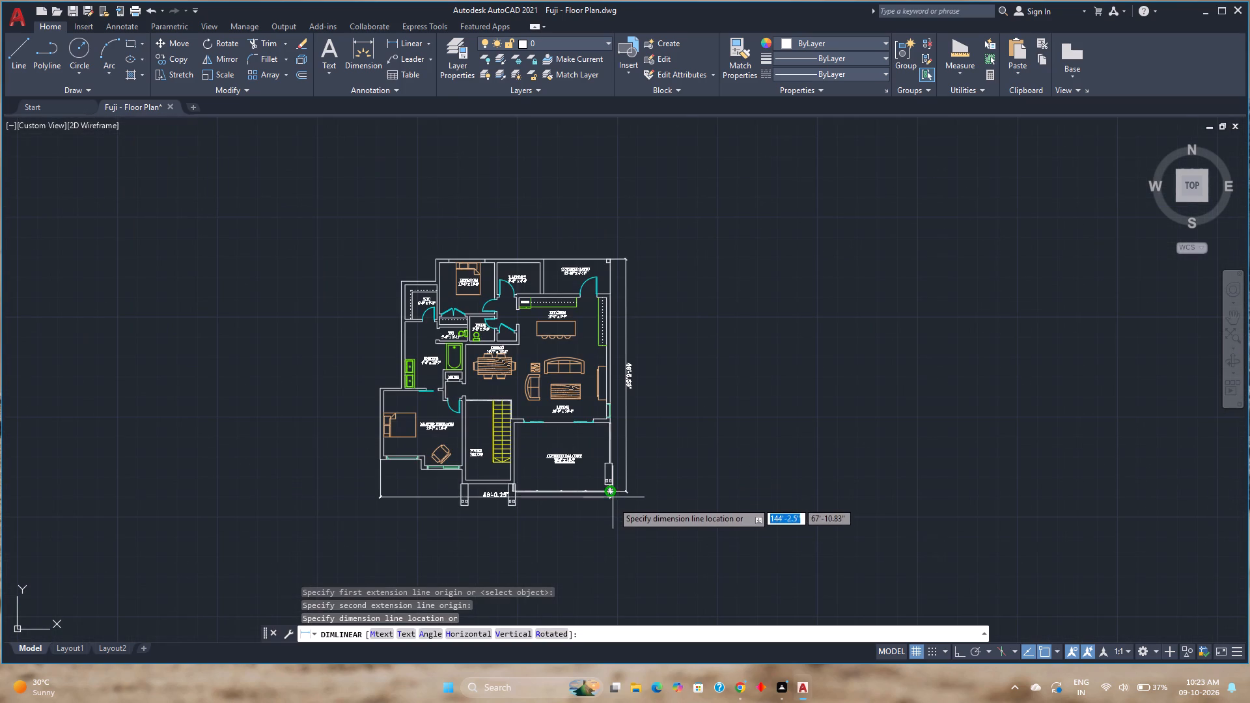
{"action": "scroll", "coordinate": [497, 518], "scroll_direction": "up", "scroll_amount": 4}
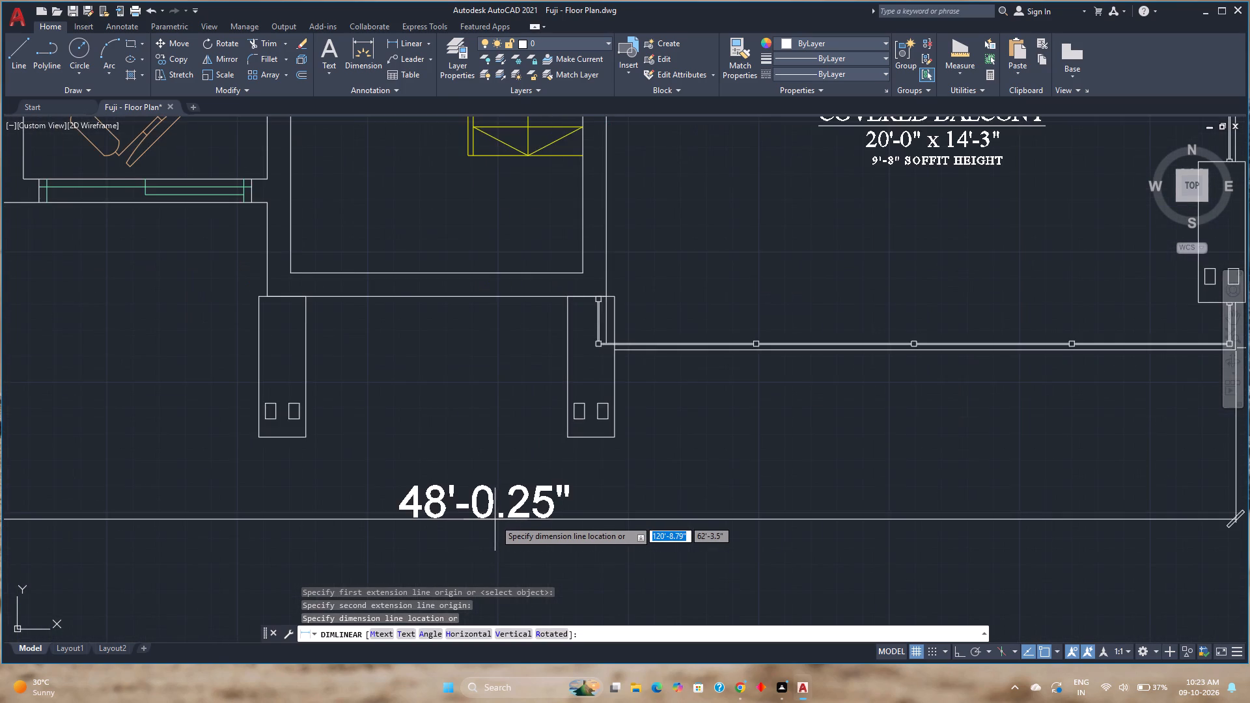
{"action": "scroll", "coordinate": [495, 519], "scroll_direction": "down", "scroll_amount": 2}
{"action": "left_click", "coordinate": [495, 519]}
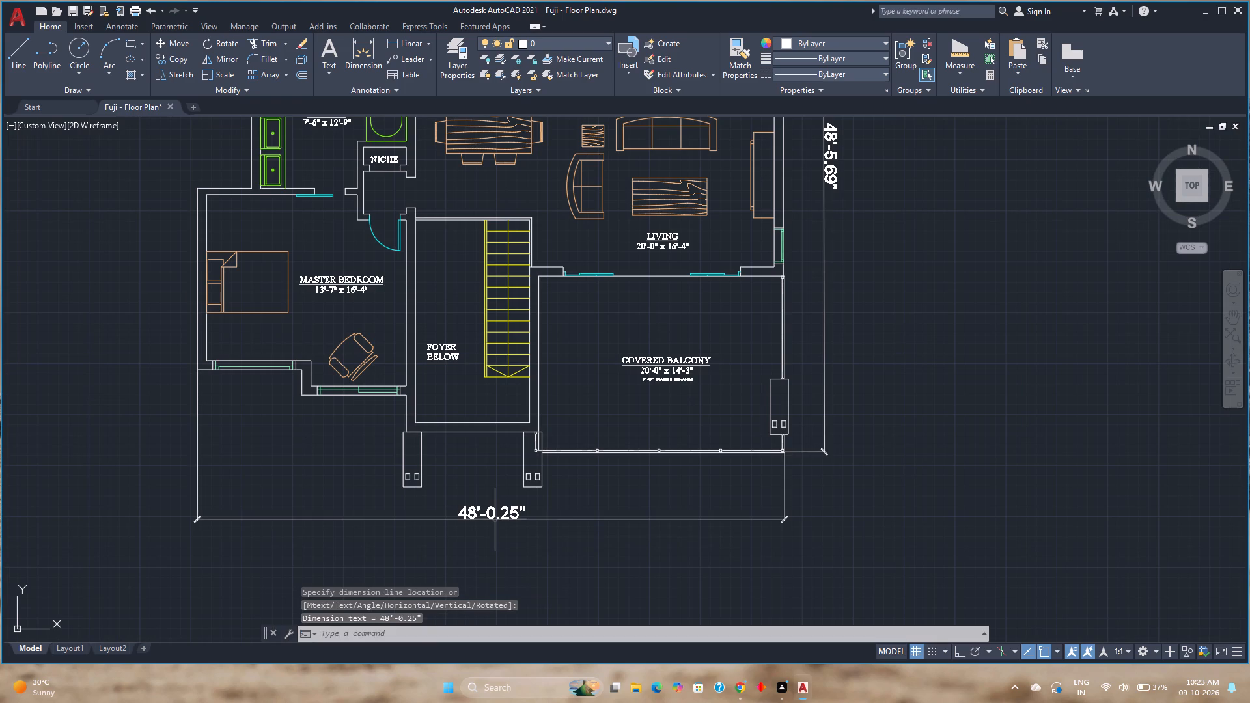
{"action": "key", "text": "Escape"}
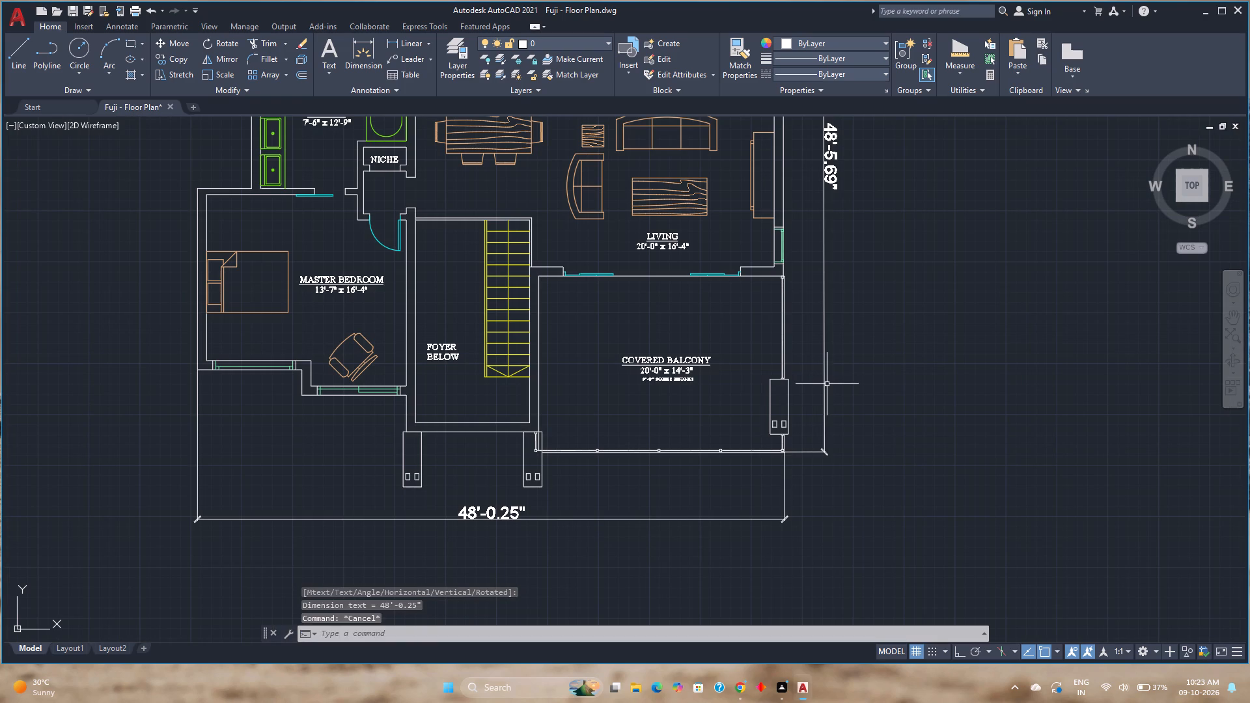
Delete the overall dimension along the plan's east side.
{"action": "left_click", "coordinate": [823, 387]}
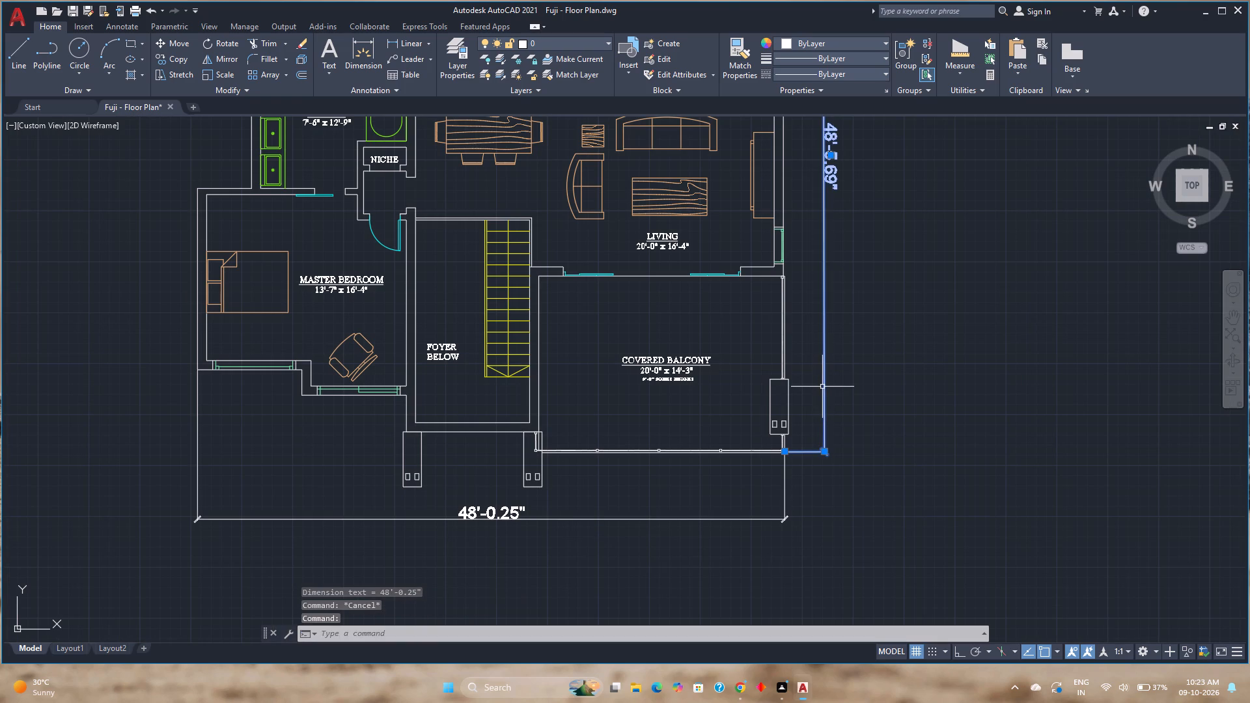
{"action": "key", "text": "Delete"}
Add a vertical linear dimension along the plan's east side, from the covered balcony's outer corner to the covered patio's outer corner.
{"action": "left_click", "coordinate": [411, 45]}
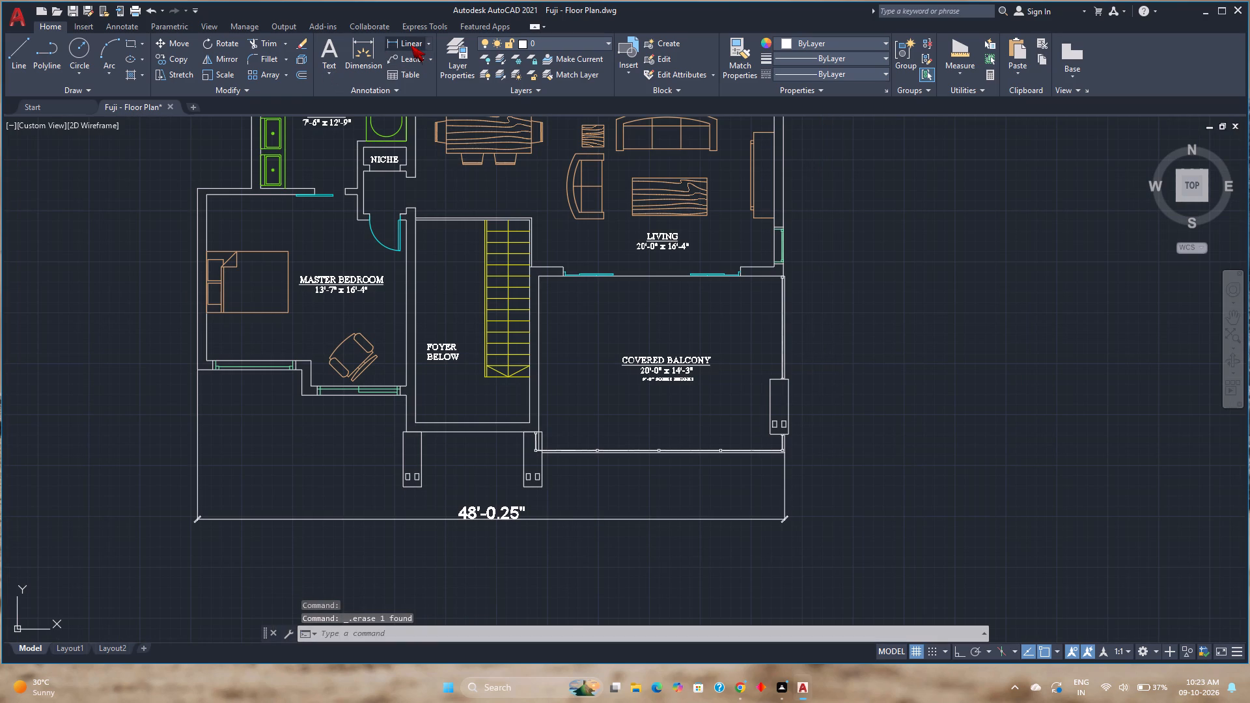
{"action": "scroll", "coordinate": [753, 457], "scroll_direction": "up", "scroll_amount": 4}
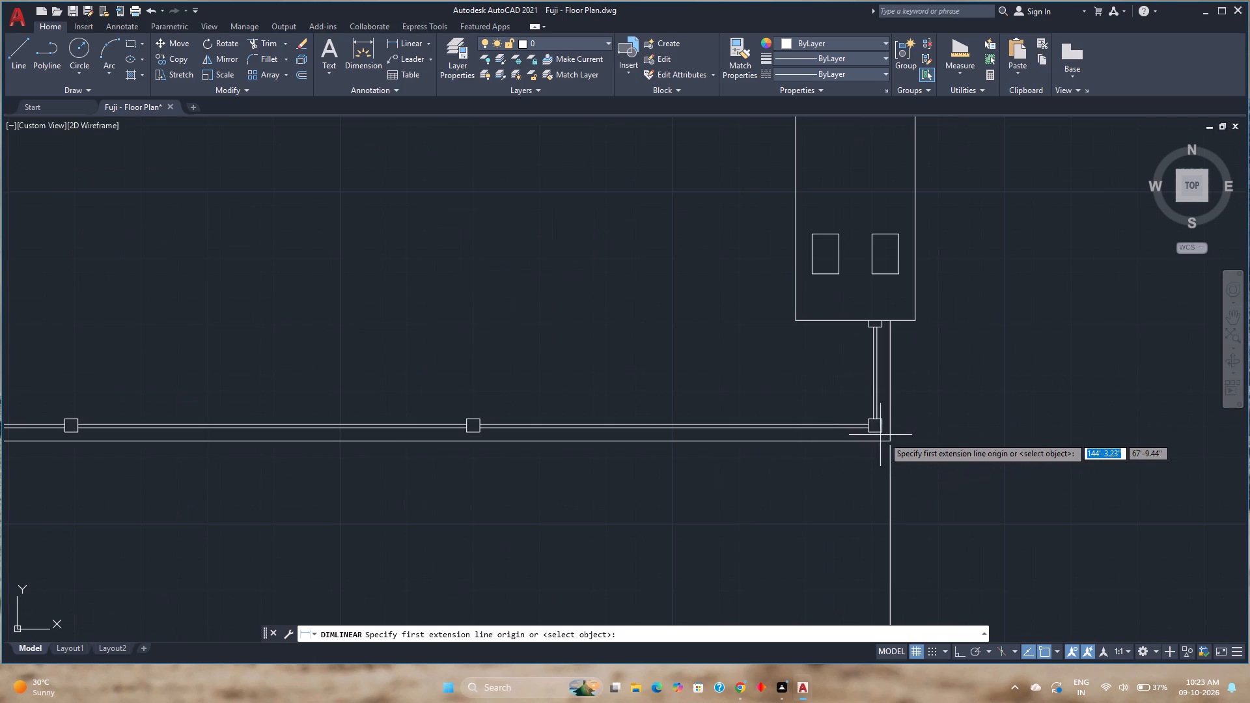
{"action": "left_click", "coordinate": [892, 443]}
{"action": "scroll", "coordinate": [772, 378], "scroll_direction": "down", "scroll_amount": 6}
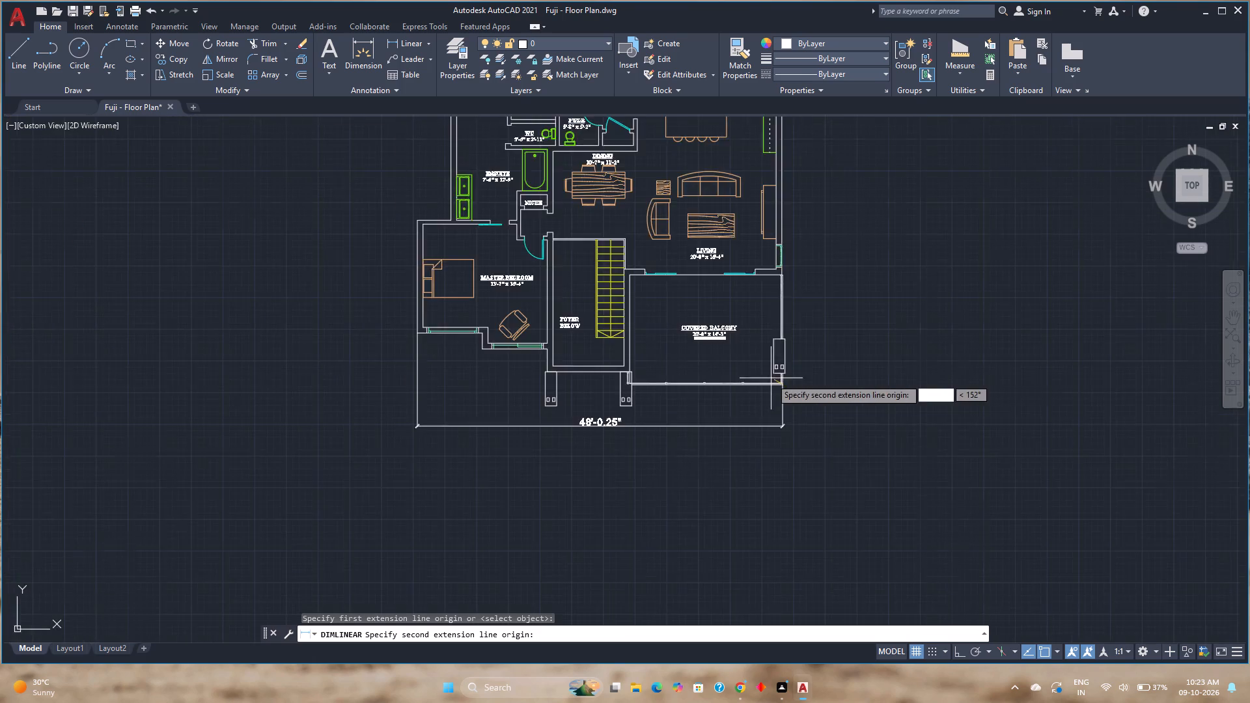
{"action": "scroll", "coordinate": [771, 378], "scroll_direction": "down", "scroll_amount": 4}
{"action": "middle_click_drag", "start_coordinate": [779, 366], "coordinate": [700, 527]}
{"action": "scroll", "coordinate": [751, 337], "scroll_direction": "up", "scroll_amount": 3}
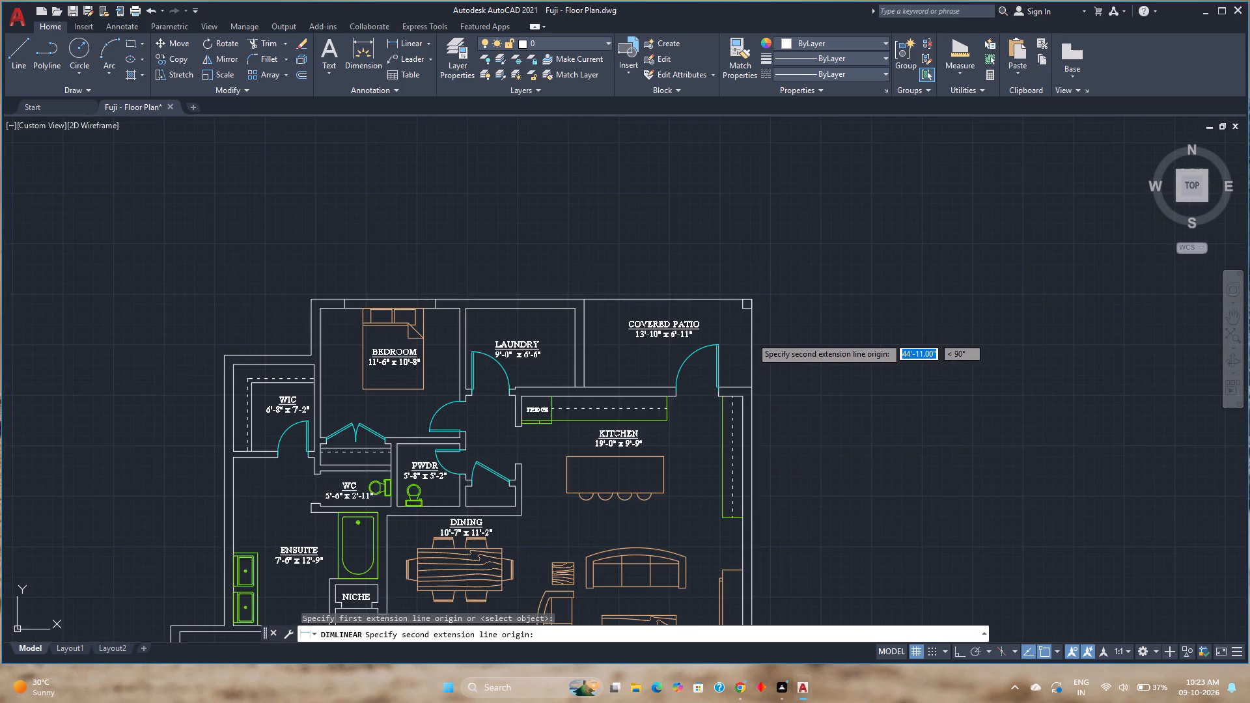
{"action": "scroll", "coordinate": [751, 335], "scroll_direction": "up", "scroll_amount": 1}
{"action": "left_click", "coordinate": [751, 277]}
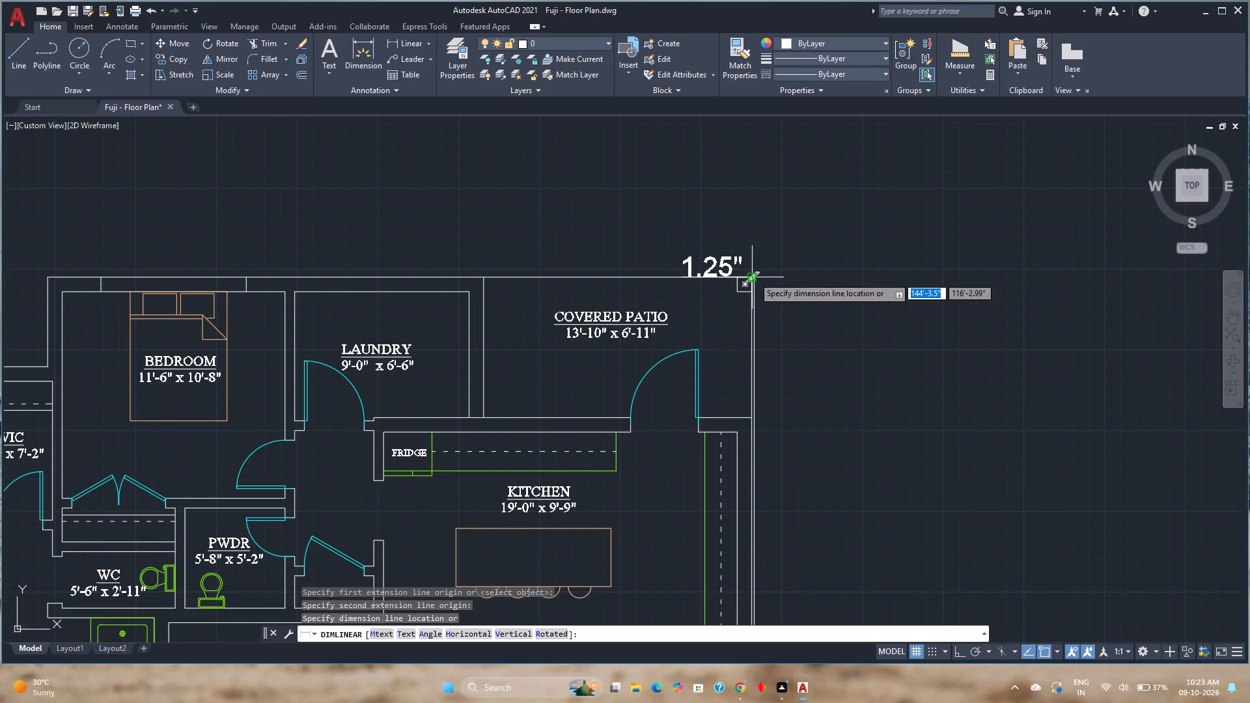
{"action": "scroll", "coordinate": [803, 325], "scroll_direction": "down", "scroll_amount": 3}
{"action": "middle_click_drag", "start_coordinate": [802, 366], "coordinate": [710, 300]}
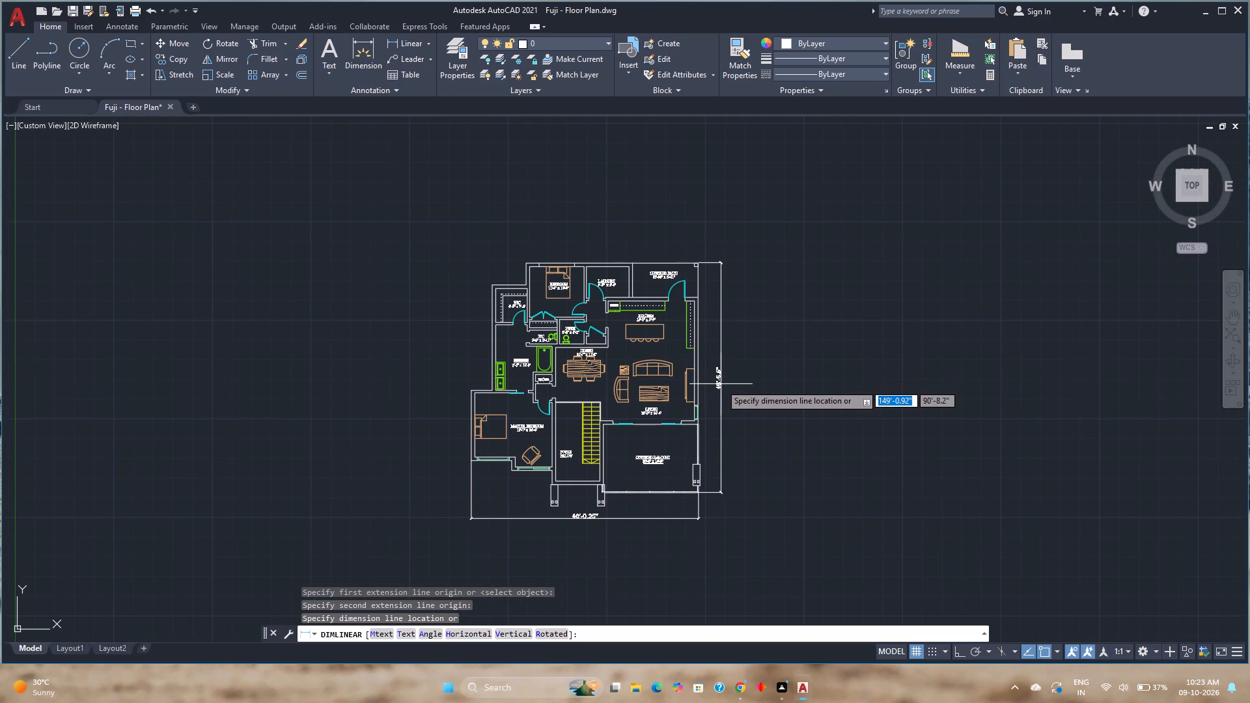
{"action": "left_click", "coordinate": [721, 385]}
Save the floor plan drawing.
{"action": "key", "text": "ctrl+s"}
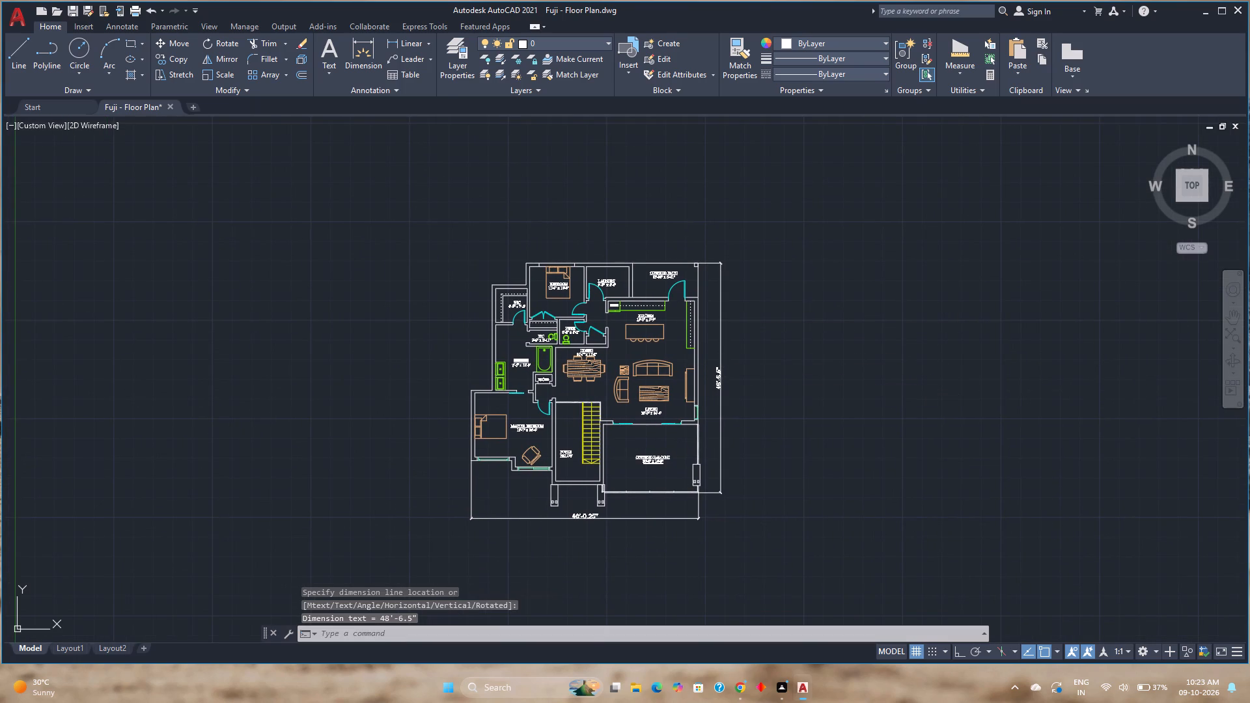
Create a new layer named Dimensions and give it index colour 143.
{"action": "scroll", "coordinate": [600, 406], "scroll_direction": "up", "scroll_amount": 2}
{"action": "middle_click_drag", "start_coordinate": [601, 404], "coordinate": [567, 359]}
{"action": "middle_click", "coordinate": [567, 359]}
{"action": "scroll", "coordinate": [566, 356], "scroll_direction": "down", "scroll_amount": 1}
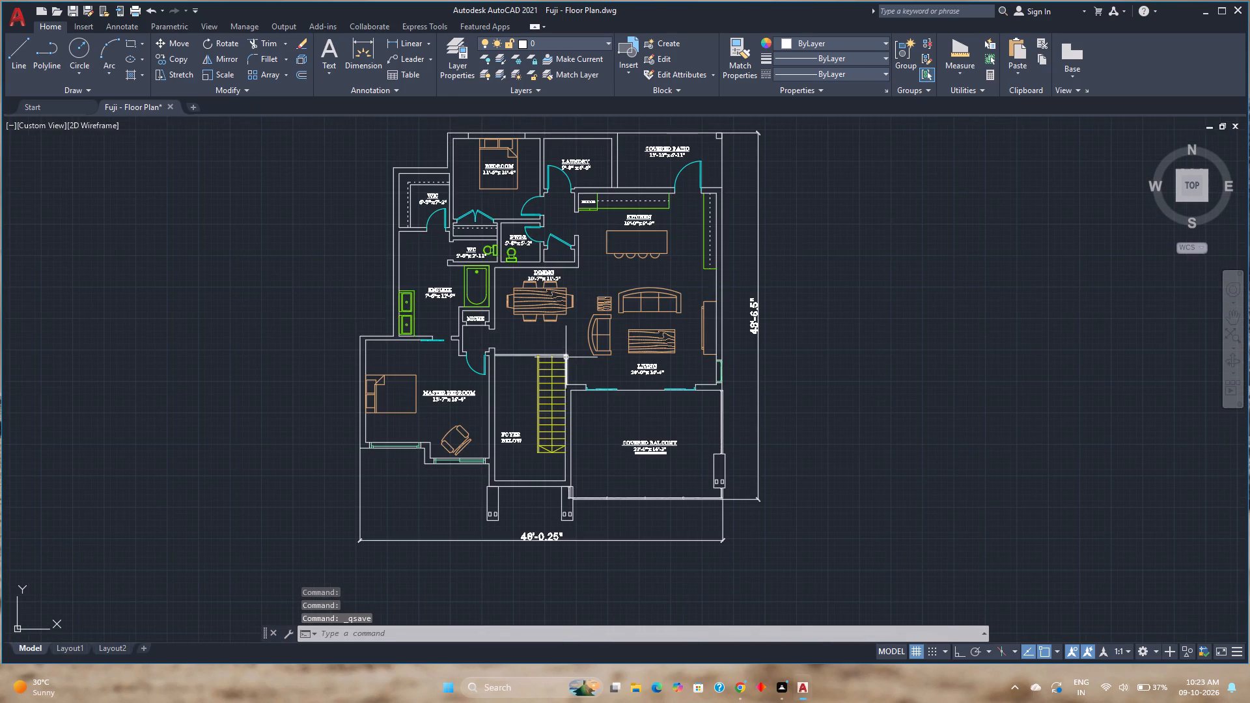
{"action": "left_click", "coordinate": [454, 70]}
{"action": "key", "text": "alt+n"}
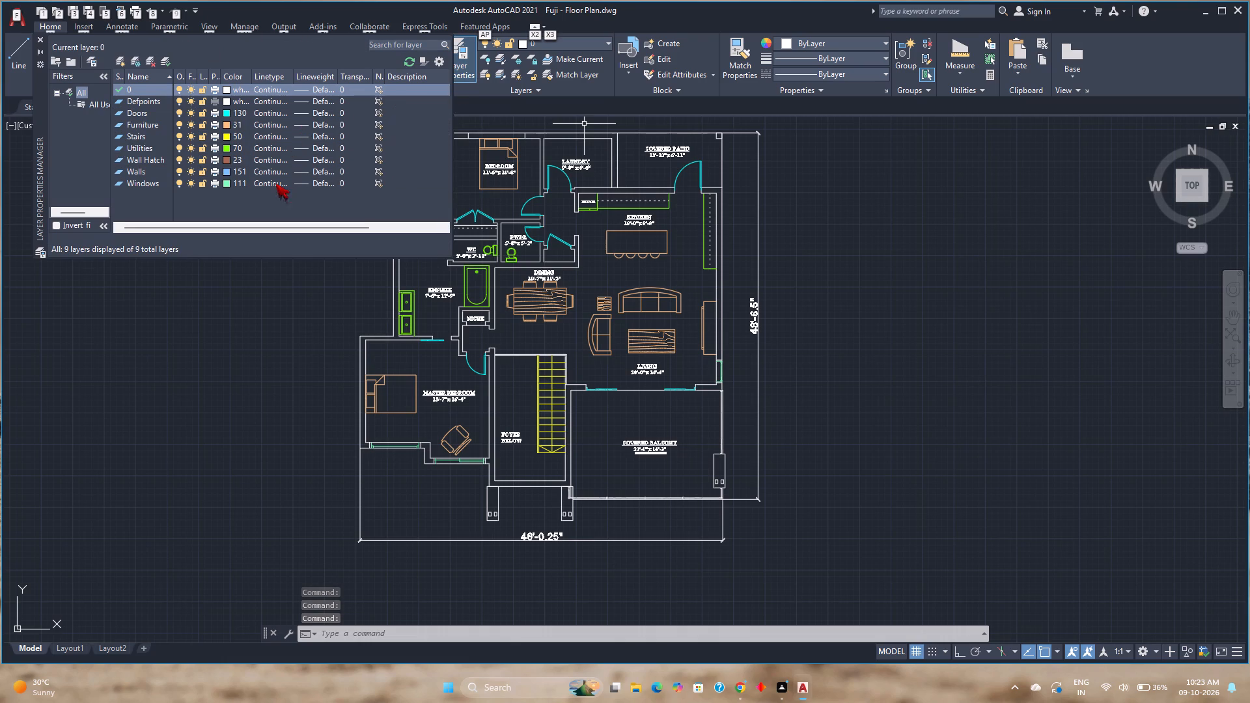
{"action": "left_click", "coordinate": [225, 205]}
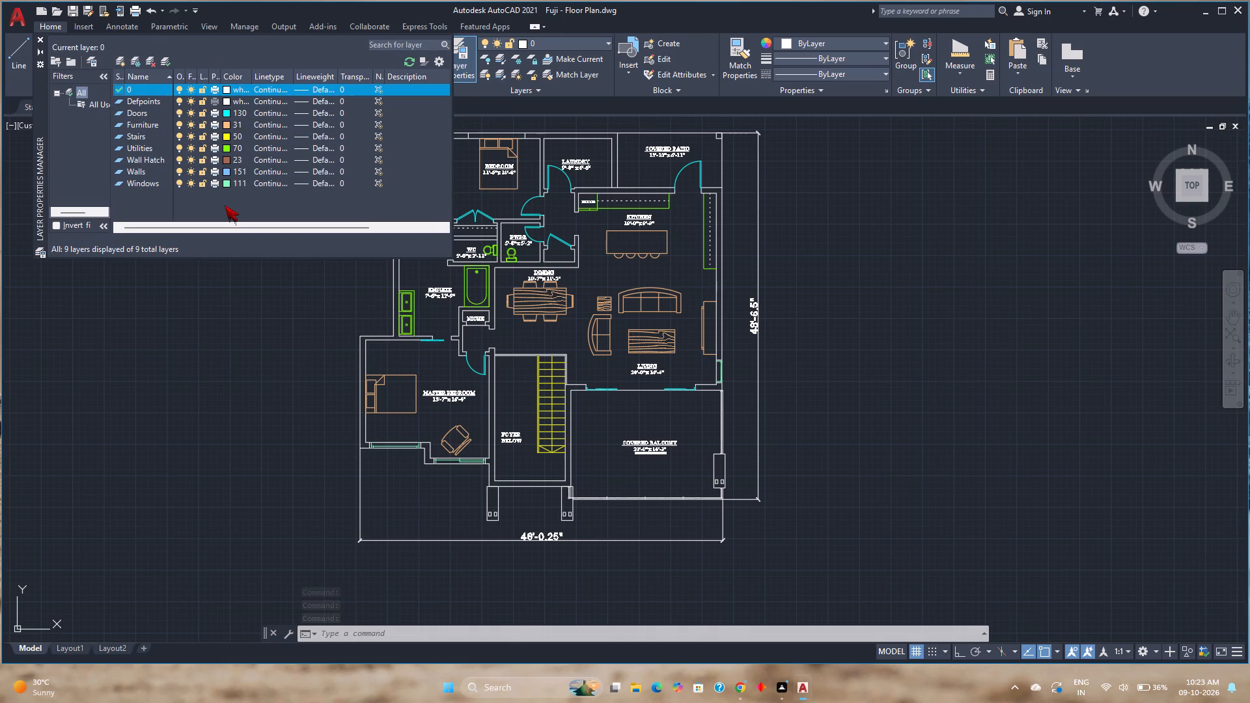
{"action": "key", "text": "alt+n"}
{"action": "type", "text": "Dime"}
{"action": "type", "text": "nsions"}
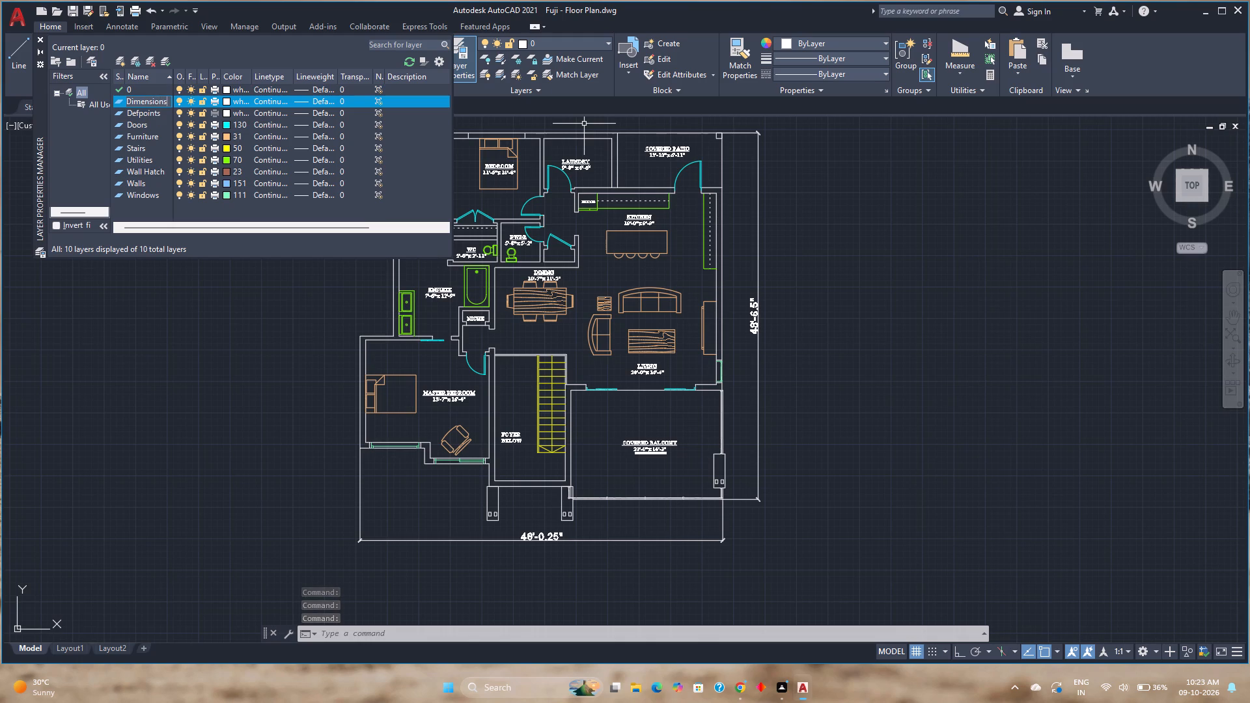
{"action": "left_click", "coordinate": [226, 100]}
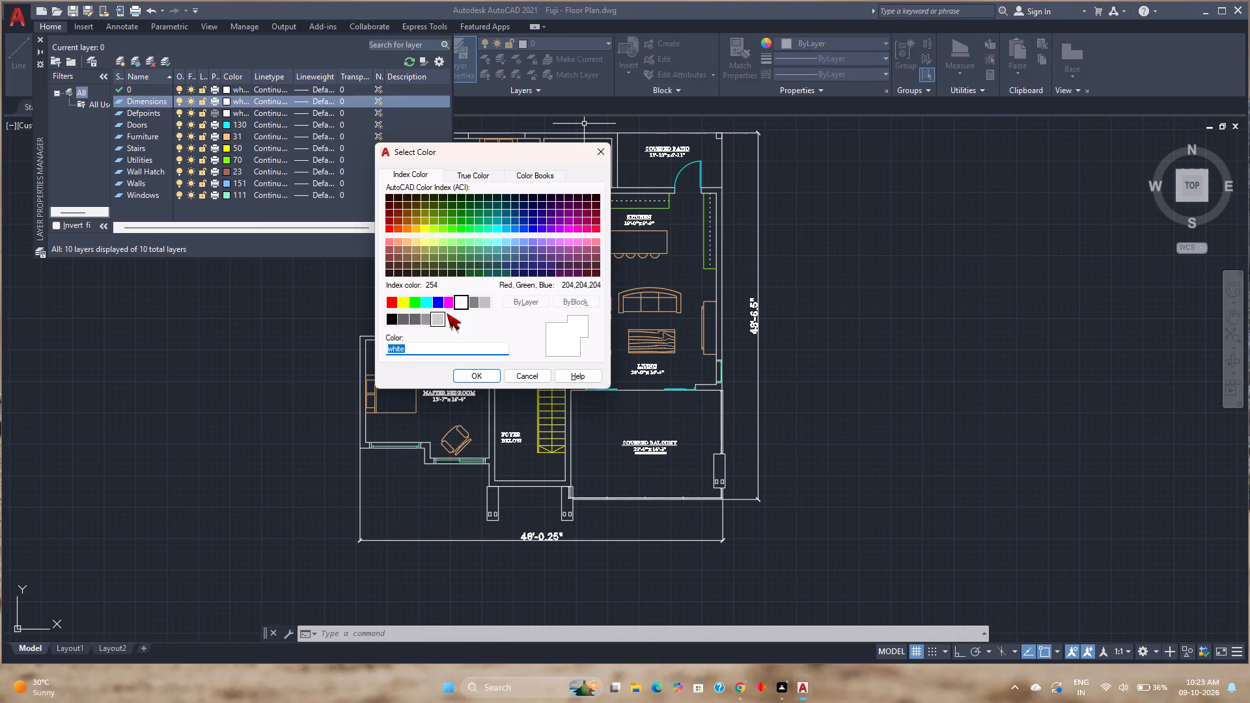
{"action": "left_click", "coordinate": [505, 251]}
{"action": "left_click", "coordinate": [477, 377]}
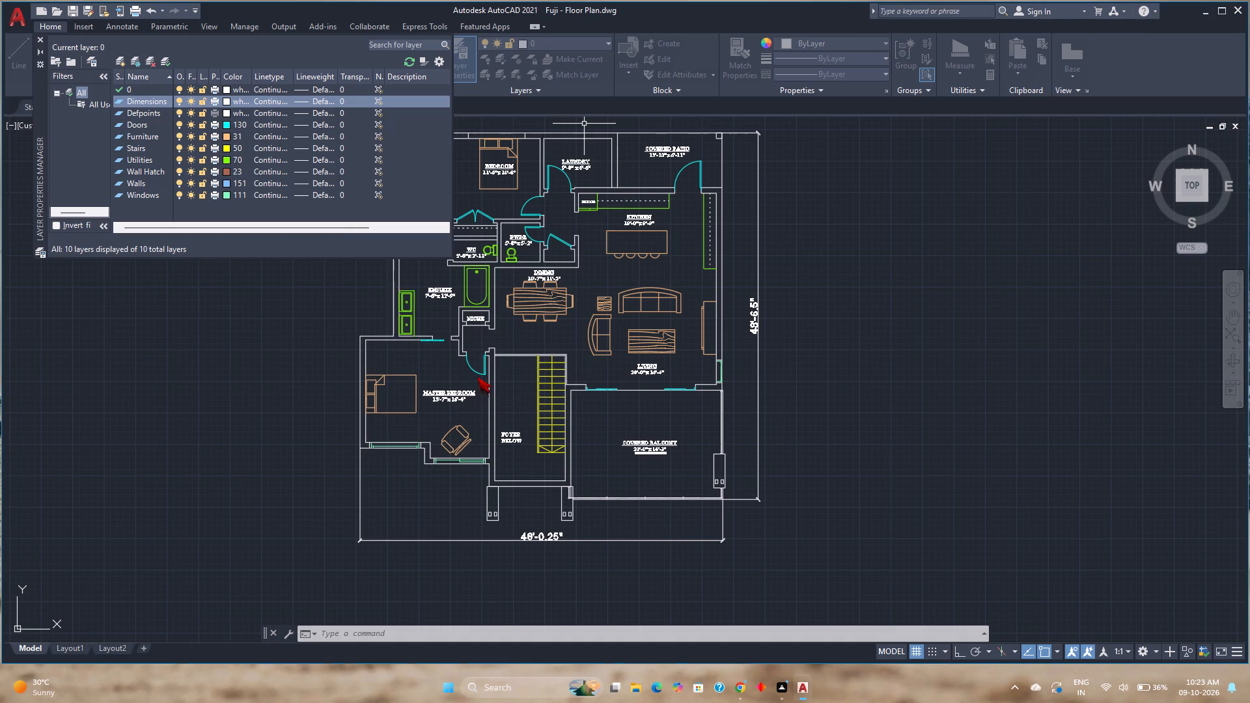
{"action": "left_click", "coordinate": [36, 41]}
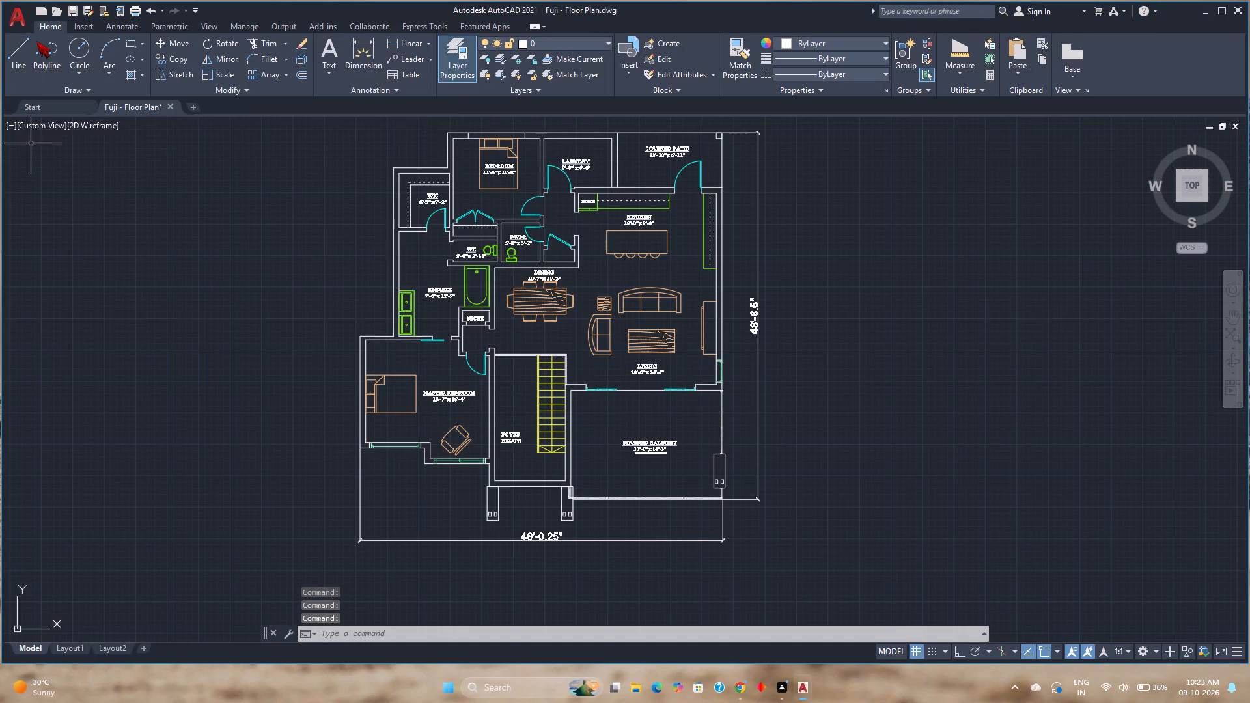
Move the overall width and east-side dimensions onto the Dimensions layer.
{"action": "left_click", "coordinate": [562, 540]}
{"action": "left_click", "coordinate": [758, 466]}
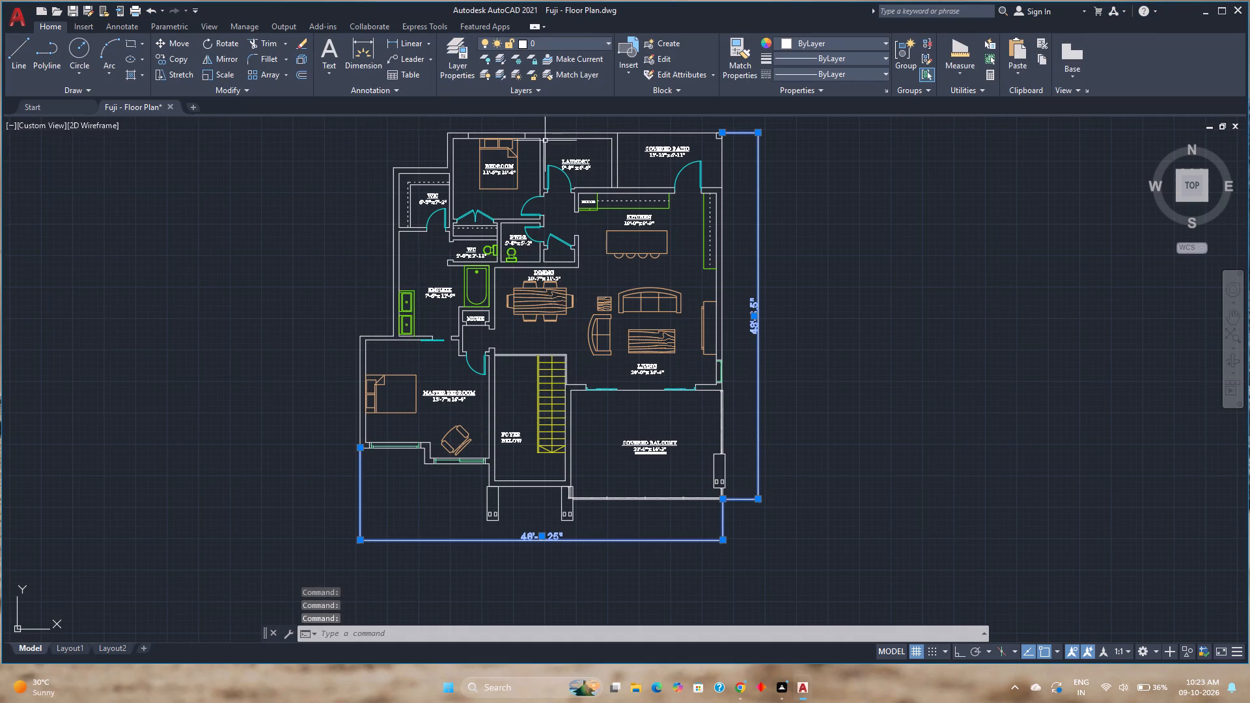
{"action": "left_click", "coordinate": [576, 49]}
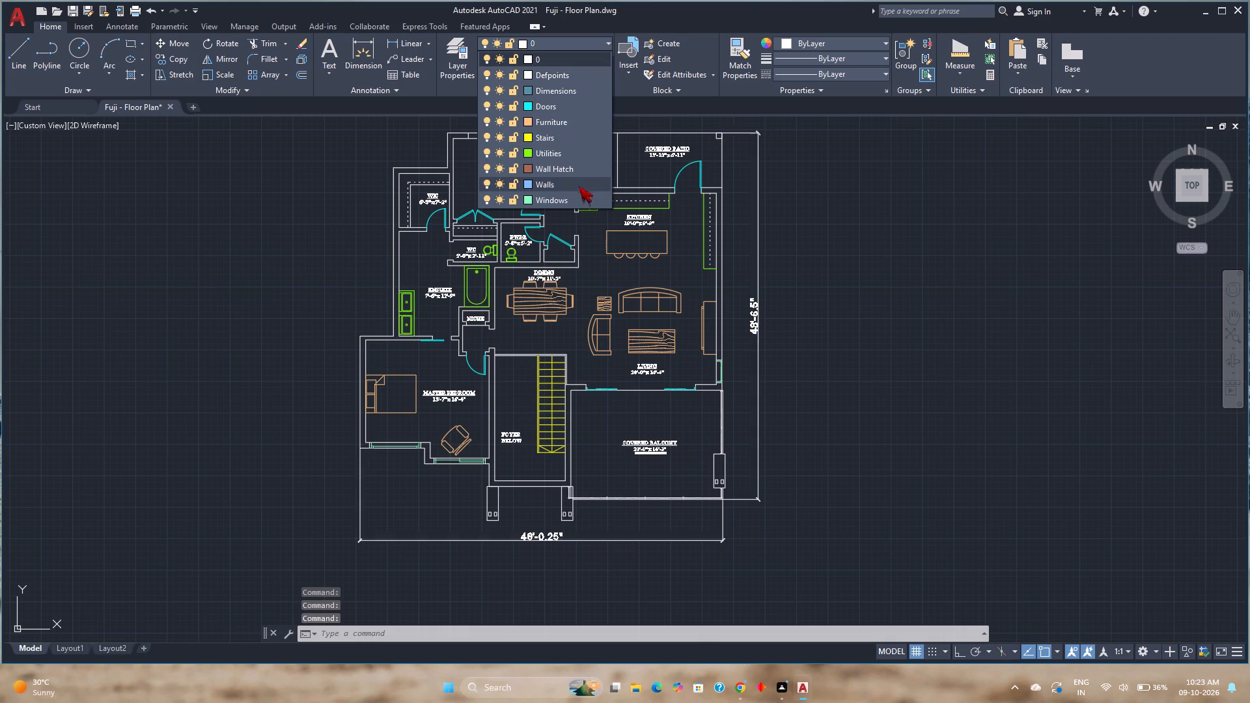
{"action": "left_click", "coordinate": [566, 92]}
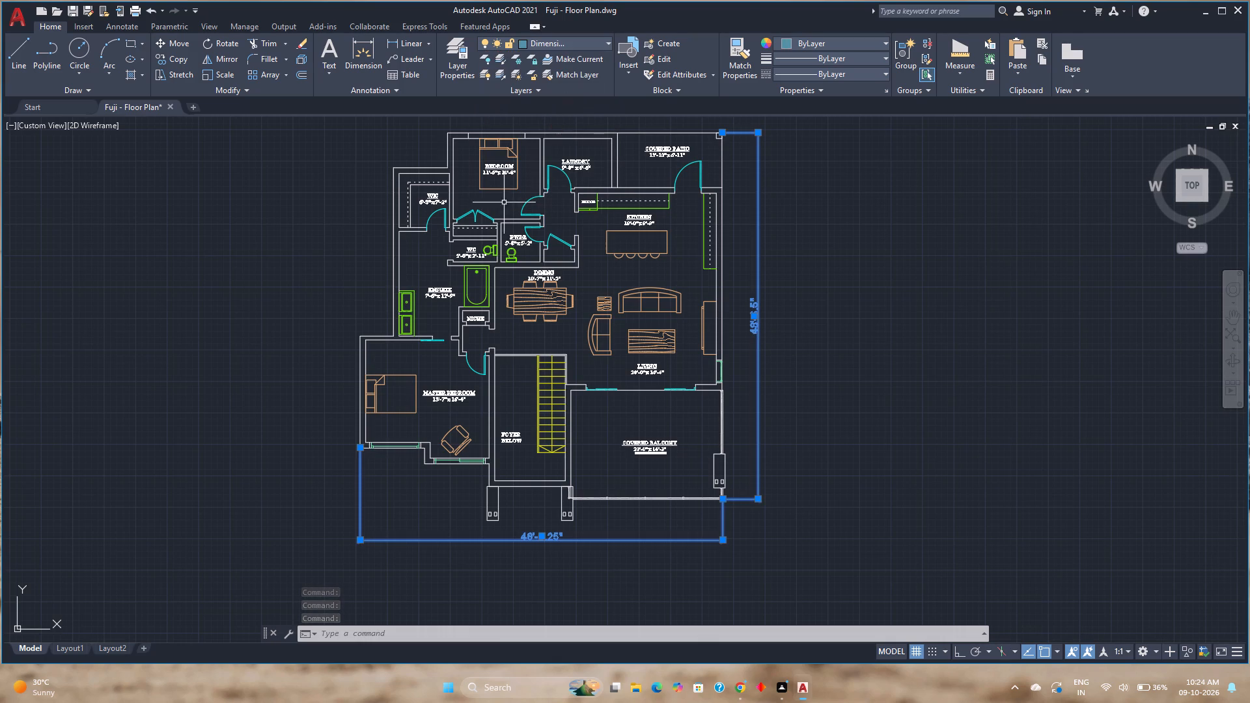
{"action": "key", "text": "Escape"}
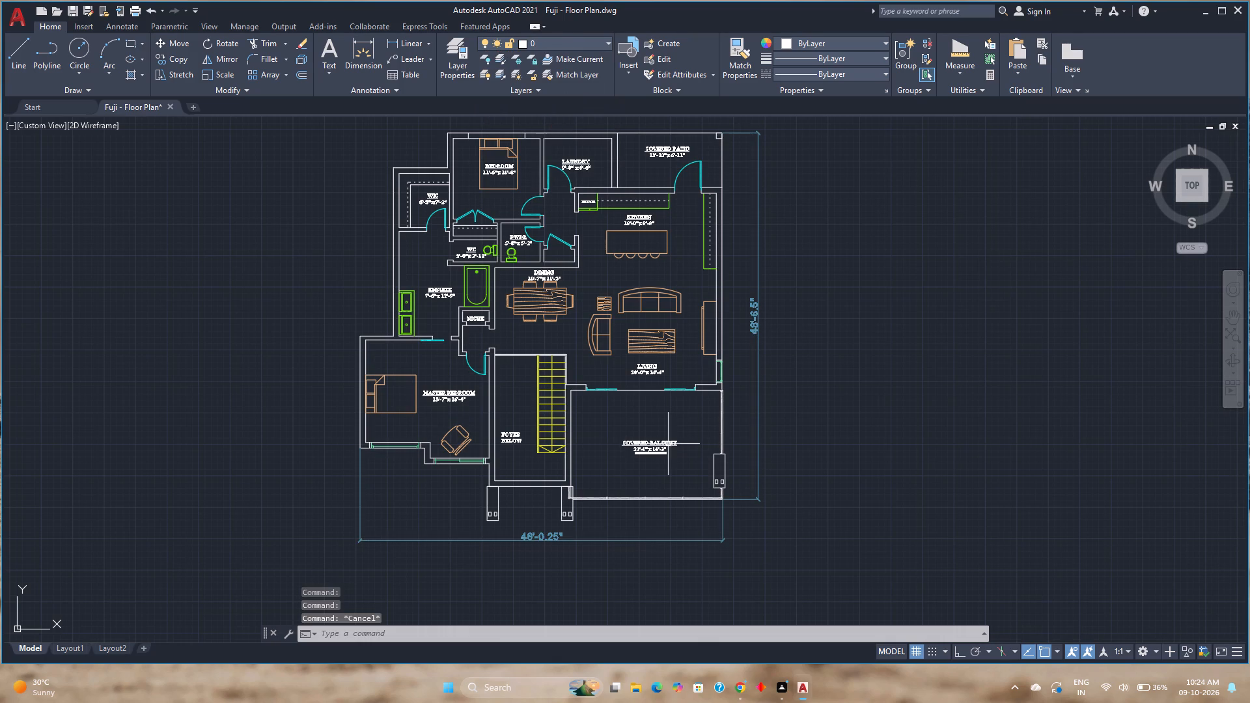
Save the floor plan drawing.
{"action": "key", "text": "ctrl+s"}
Offset both end lines of the window opening in the bedroom's north wall 2 inches inward.
{"action": "scroll", "coordinate": [512, 489], "scroll_direction": "up", "scroll_amount": 1}
{"action": "middle_click_drag", "start_coordinate": [514, 490], "coordinate": [424, 469]}
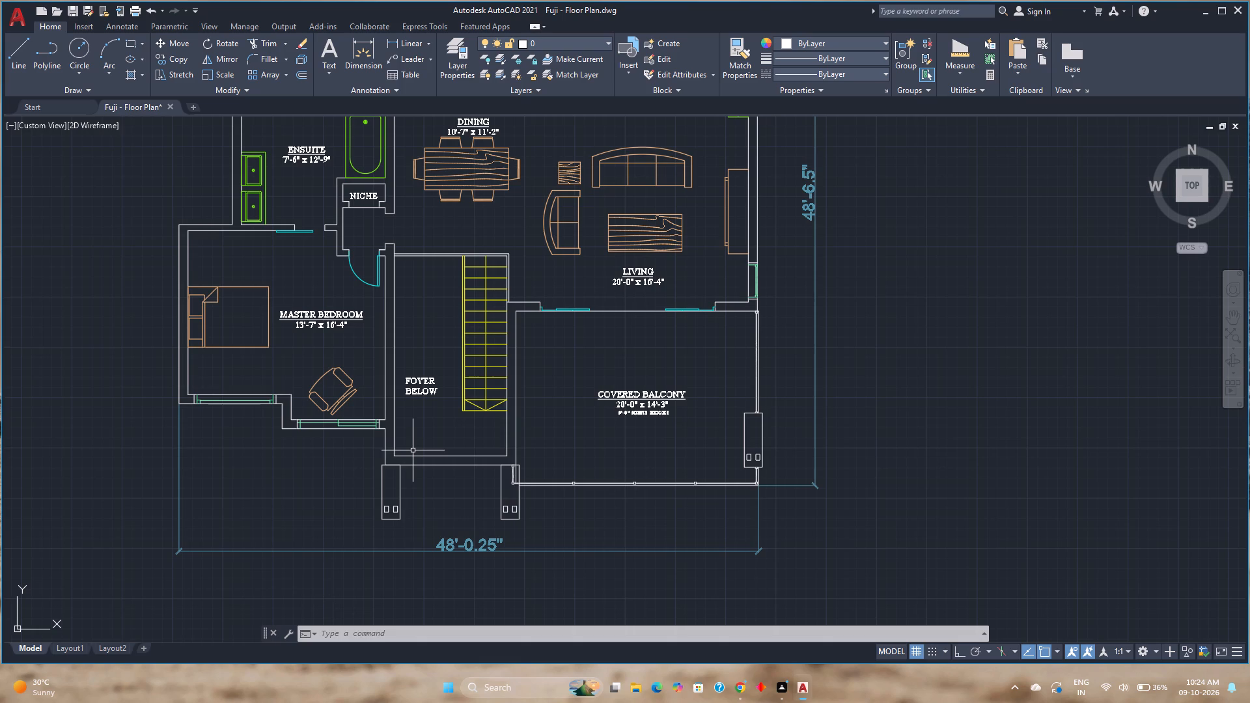
{"action": "scroll", "coordinate": [354, 486], "scroll_direction": "down", "scroll_amount": 1}
{"action": "middle_click_drag", "start_coordinate": [342, 460], "coordinate": [367, 462]}
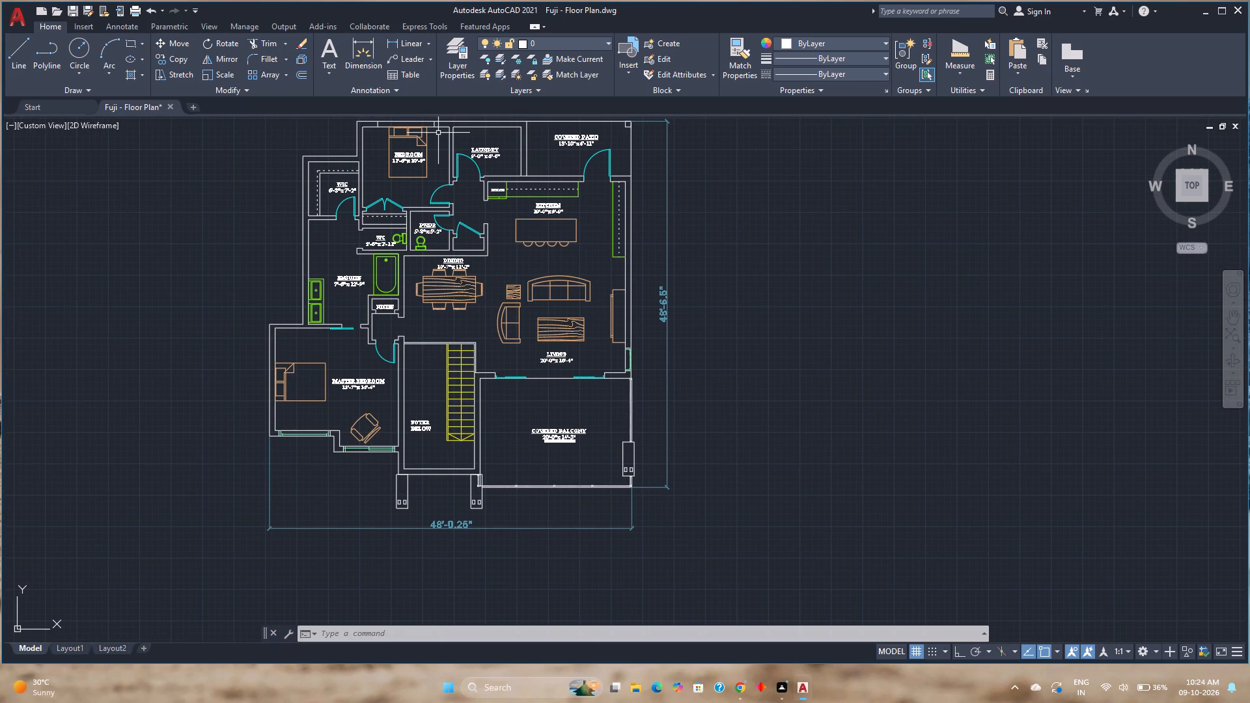
{"action": "scroll", "coordinate": [437, 133], "scroll_direction": "up", "scroll_amount": 1}
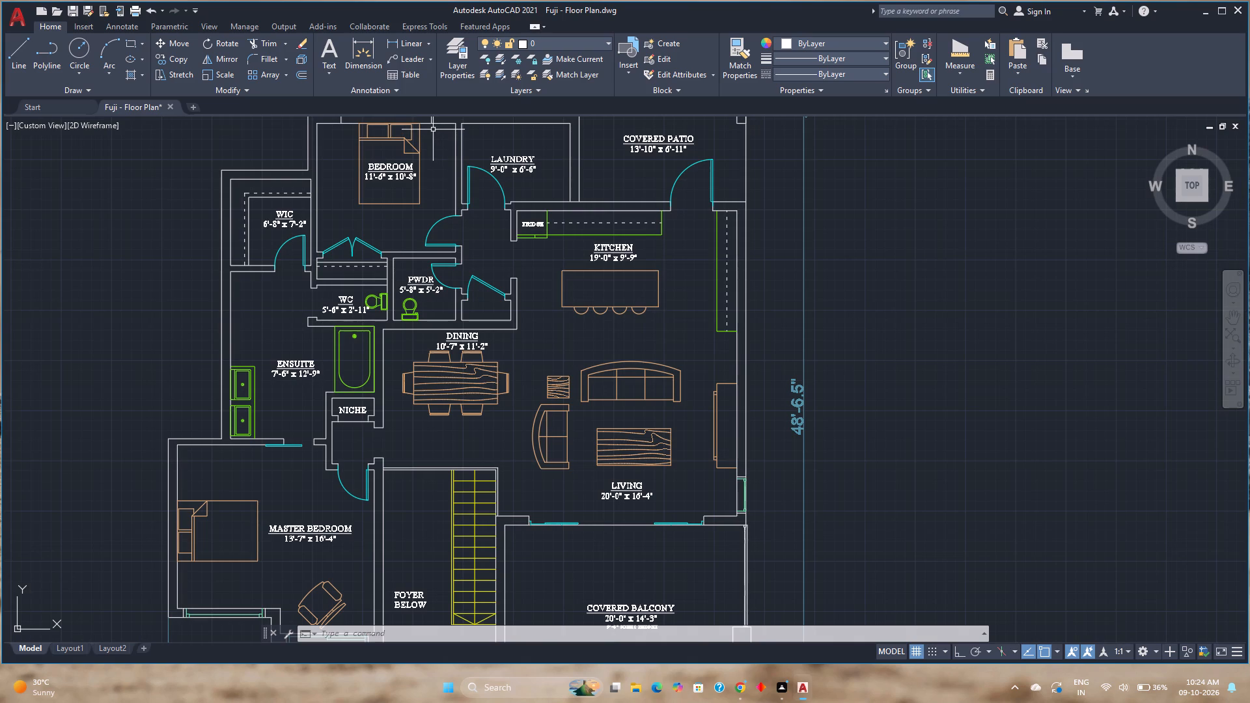
{"action": "scroll", "coordinate": [433, 128], "scroll_direction": "up", "scroll_amount": 1}
{"action": "middle_click_drag", "start_coordinate": [434, 130], "coordinate": [462, 257]}
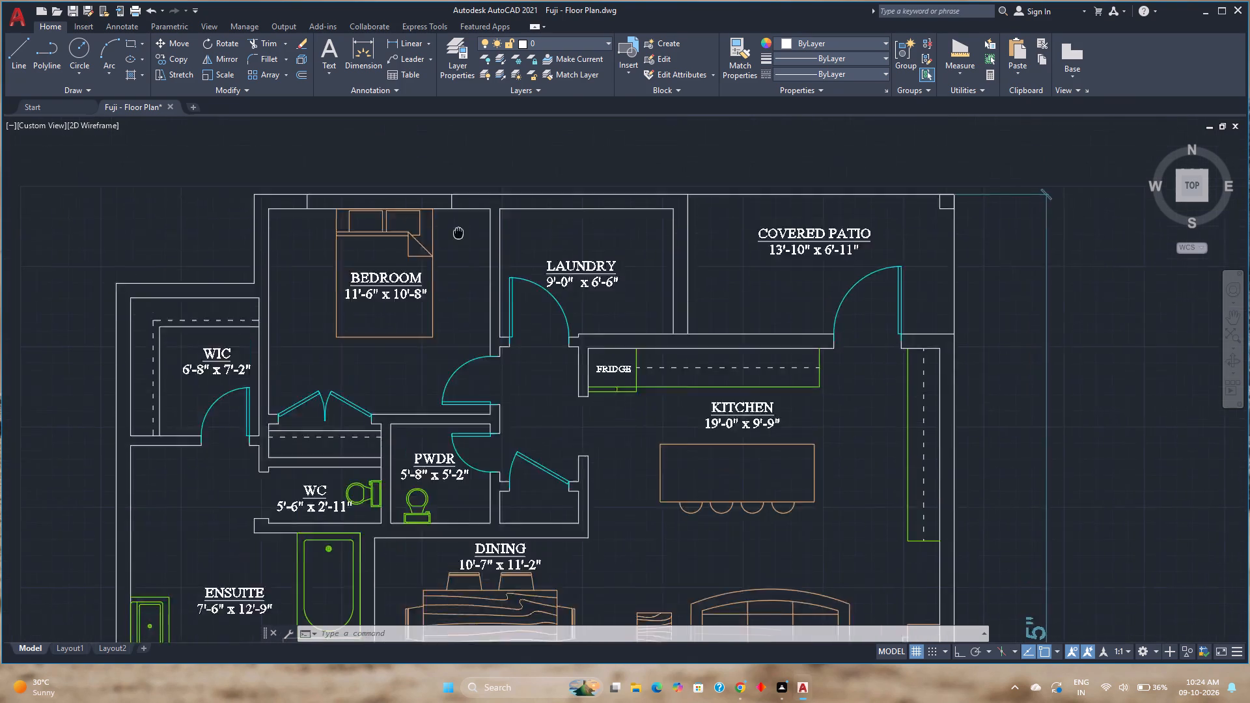
{"action": "middle_click_drag", "start_coordinate": [462, 257], "coordinate": [478, 333]}
{"action": "scroll", "coordinate": [451, 316], "scroll_direction": "up", "scroll_amount": 4}
{"action": "middle_click_drag", "start_coordinate": [450, 332], "coordinate": [654, 342]}
{"action": "scroll", "coordinate": [657, 340], "scroll_direction": "down", "scroll_amount": 2}
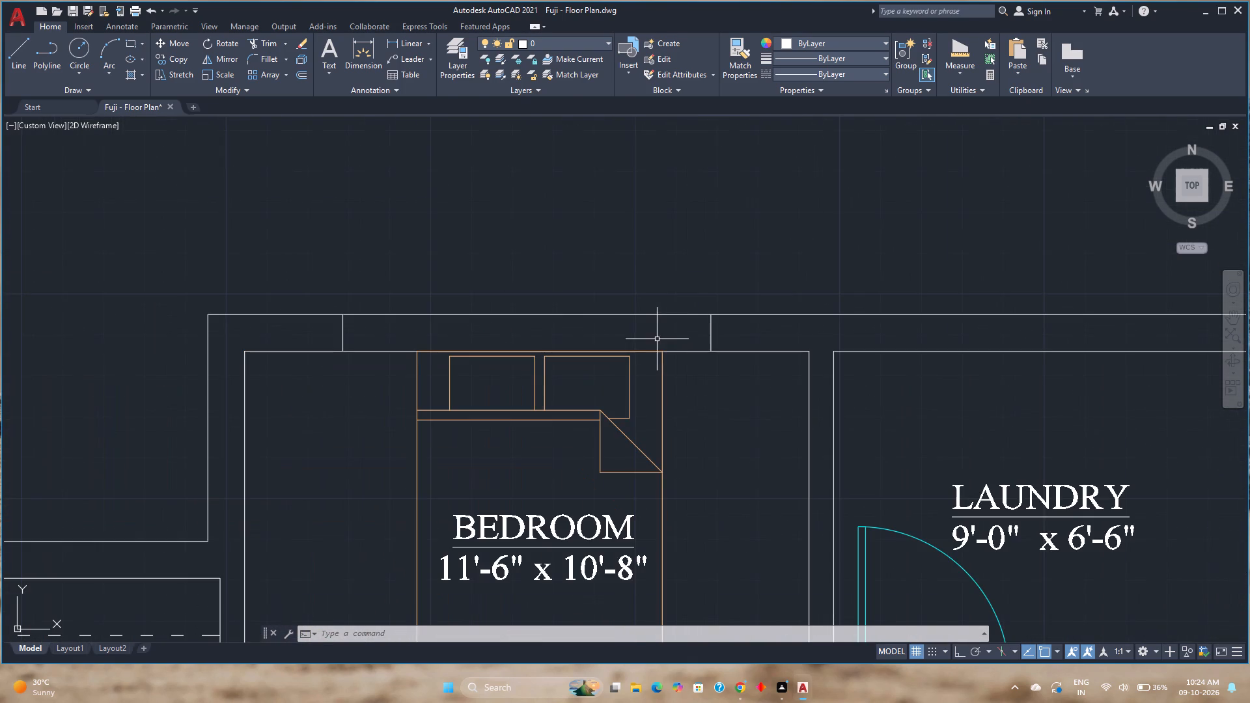
{"action": "left_click", "coordinate": [303, 73]}
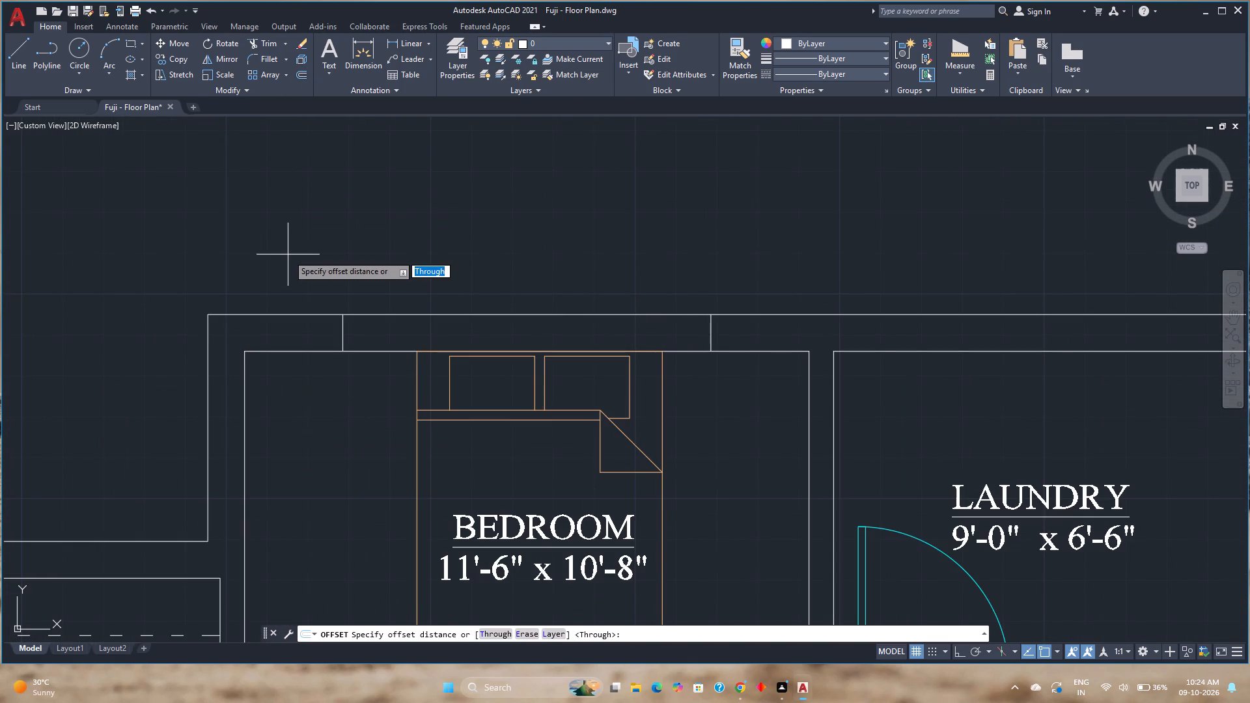
{"action": "key", "text": "3"}
{"action": "key", "text": "Return"}
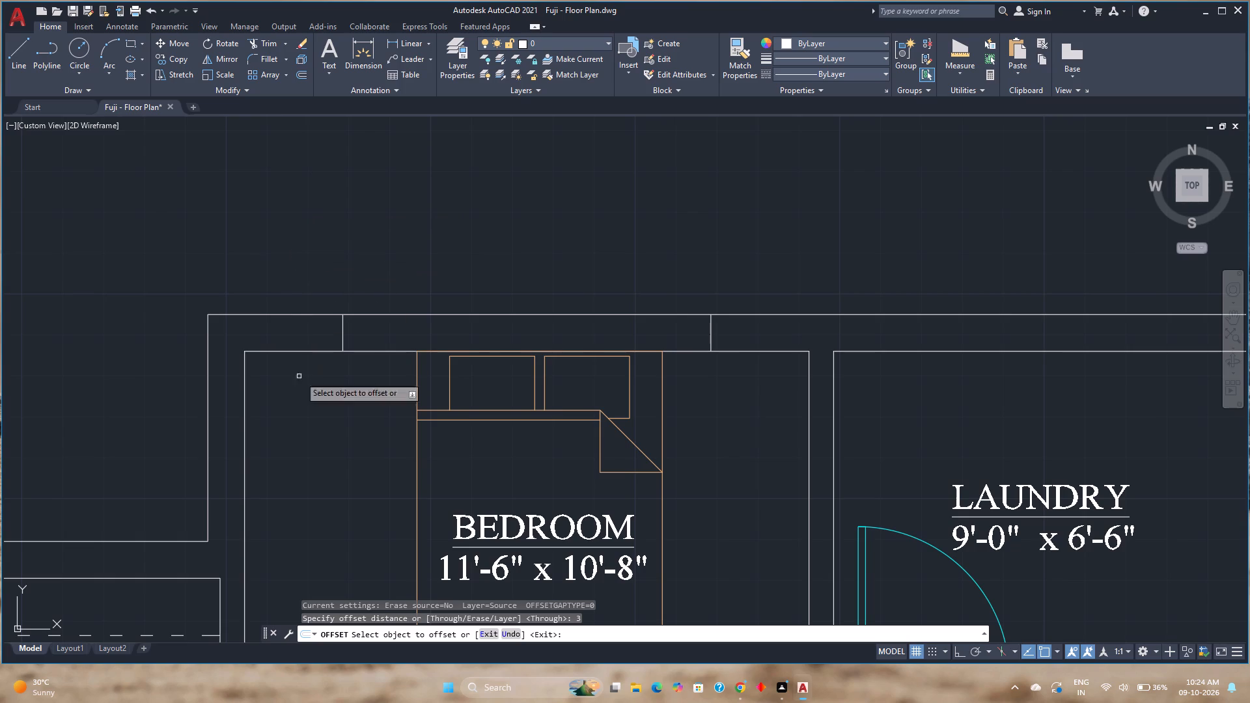
{"action": "left_click", "coordinate": [343, 331]}
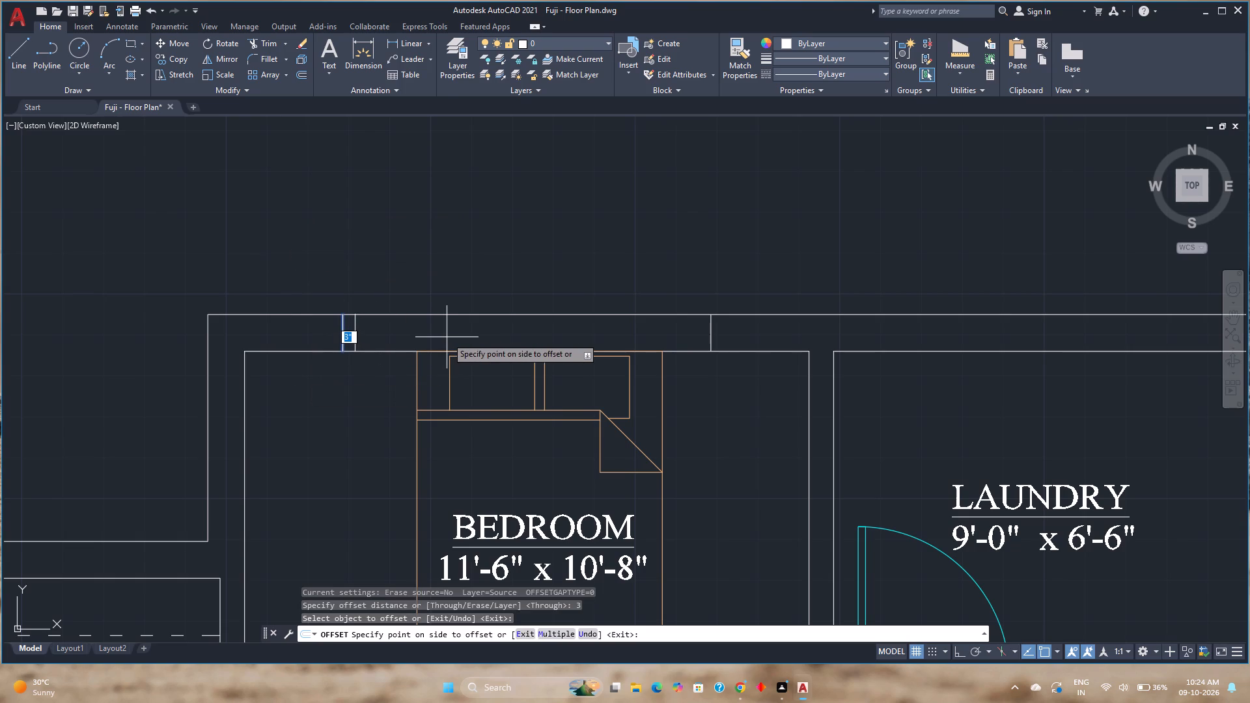
{"action": "key", "text": "2"}
{"action": "key", "text": "Return"}
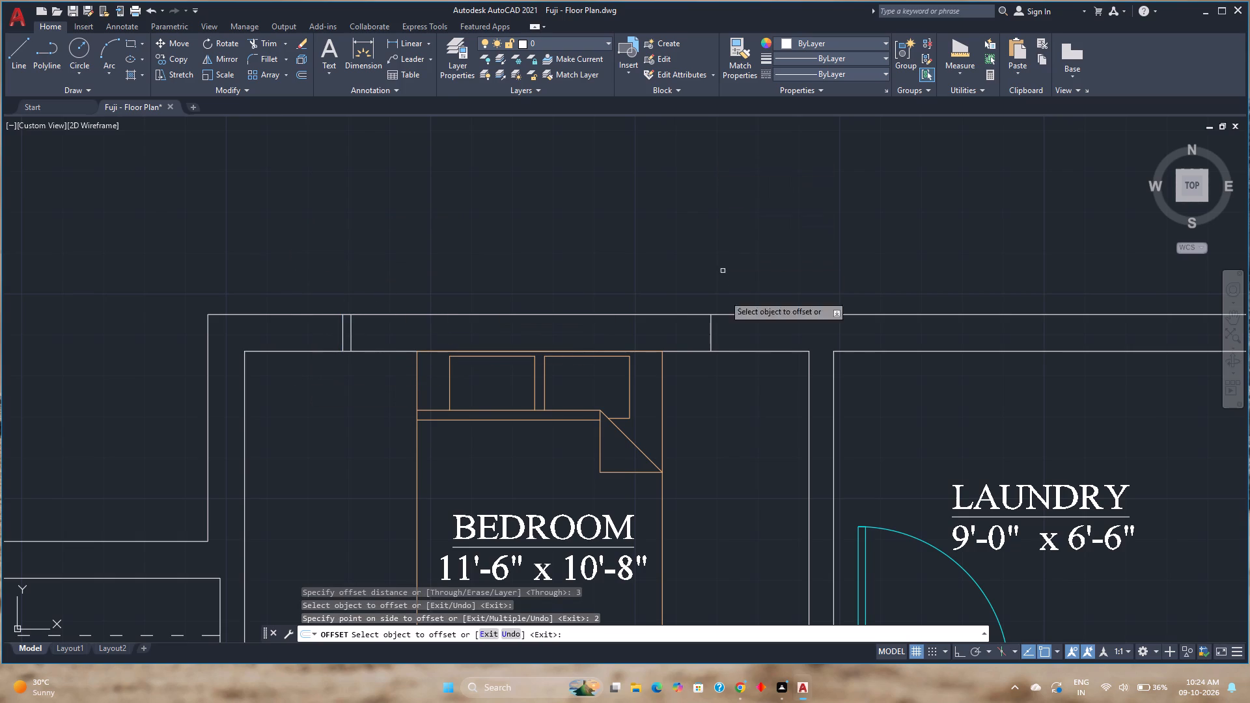
{"action": "left_click", "coordinate": [712, 341]}
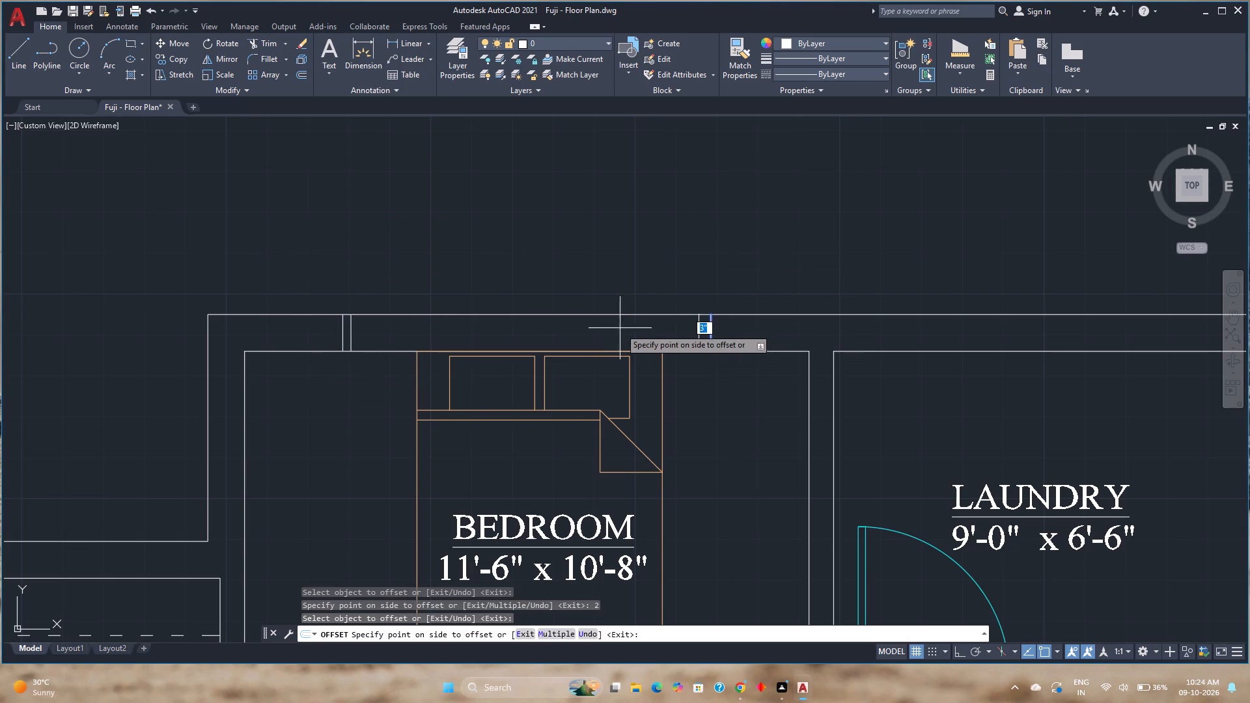
{"action": "key", "text": "2"}
{"action": "key", "text": "Return"}
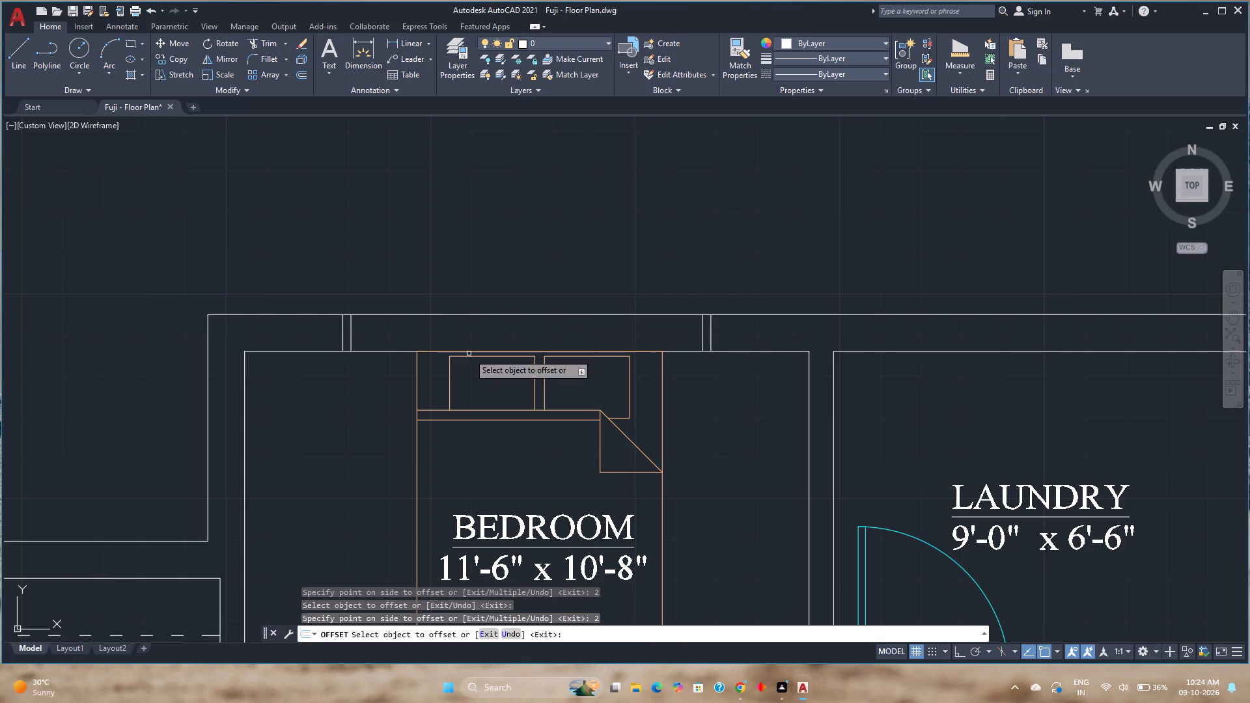
Offset the inner line of the bedroom's north wall into the wall twice, 2 inches each time.
{"action": "left_click", "coordinate": [380, 350]}
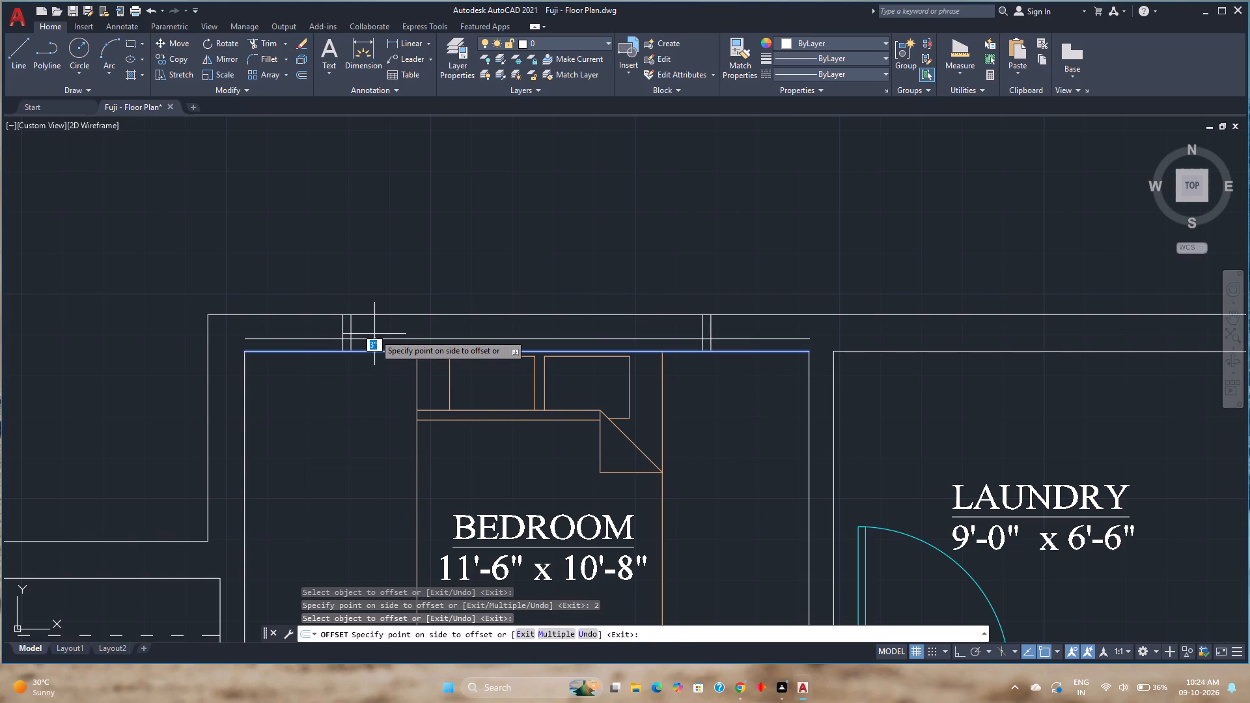
{"action": "key", "text": "2"}
{"action": "key", "text": "Return"}
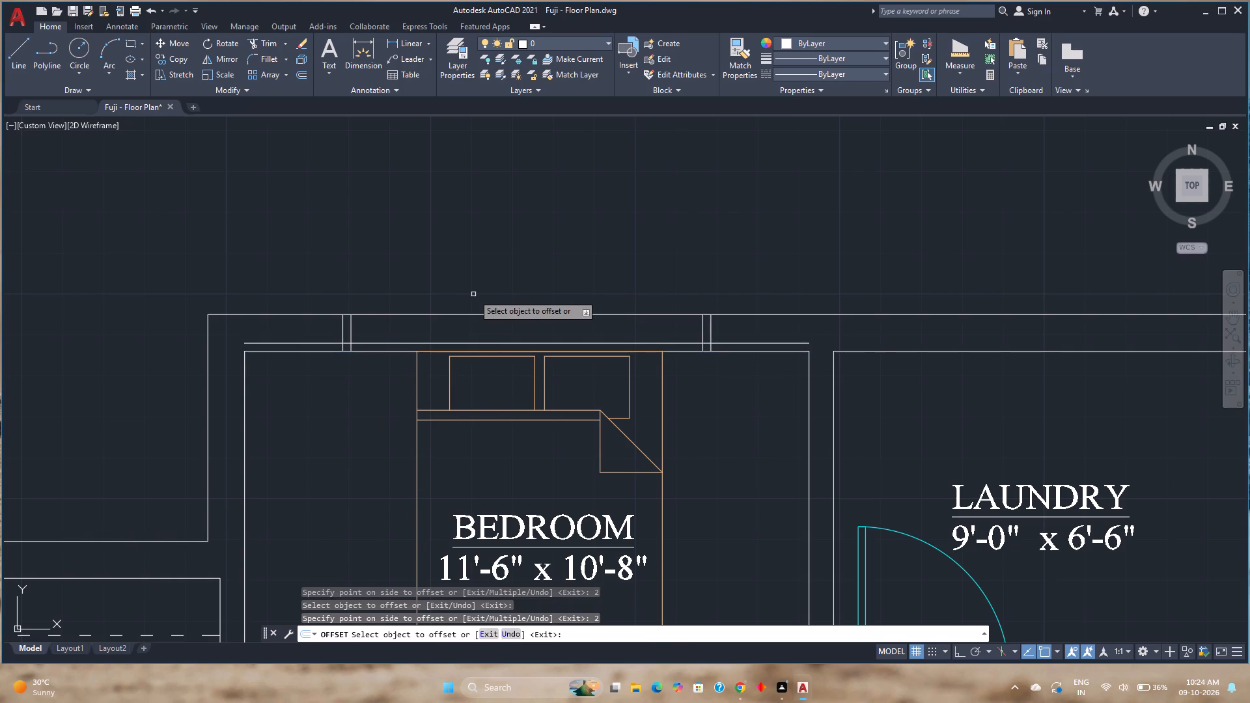
{"action": "left_click", "coordinate": [568, 343]}
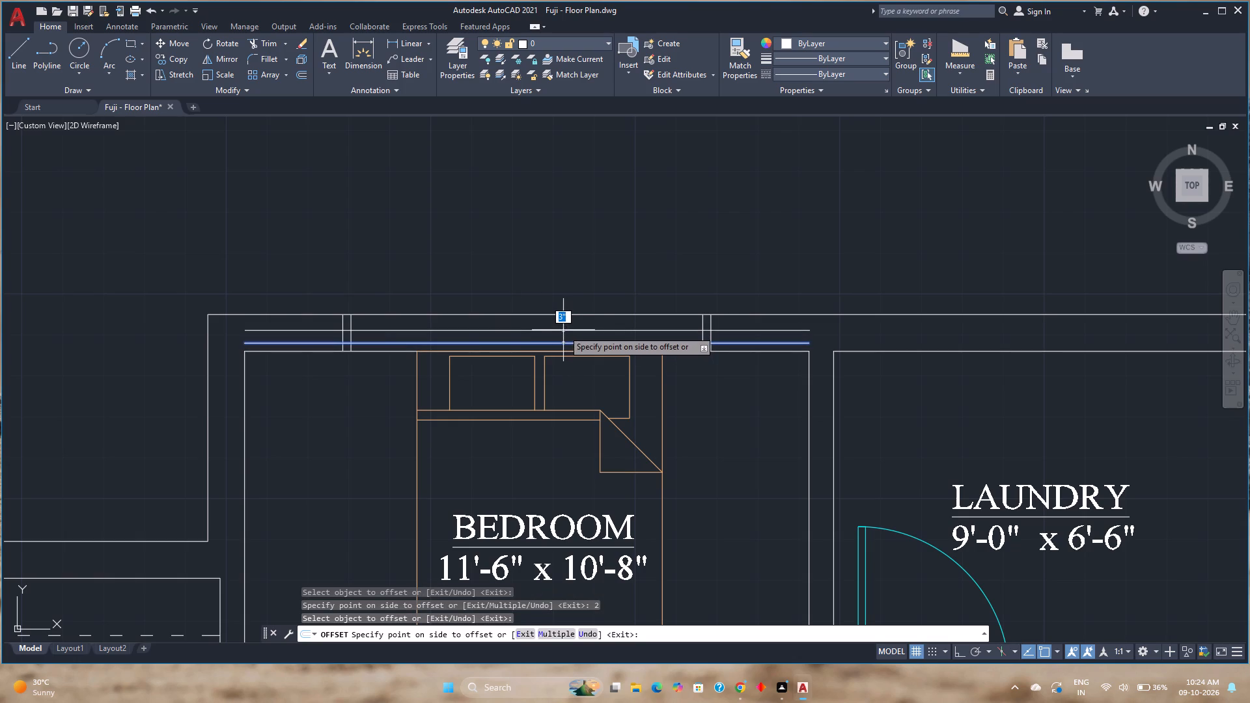
{"action": "key", "text": "2"}
{"action": "key", "text": "Return"}
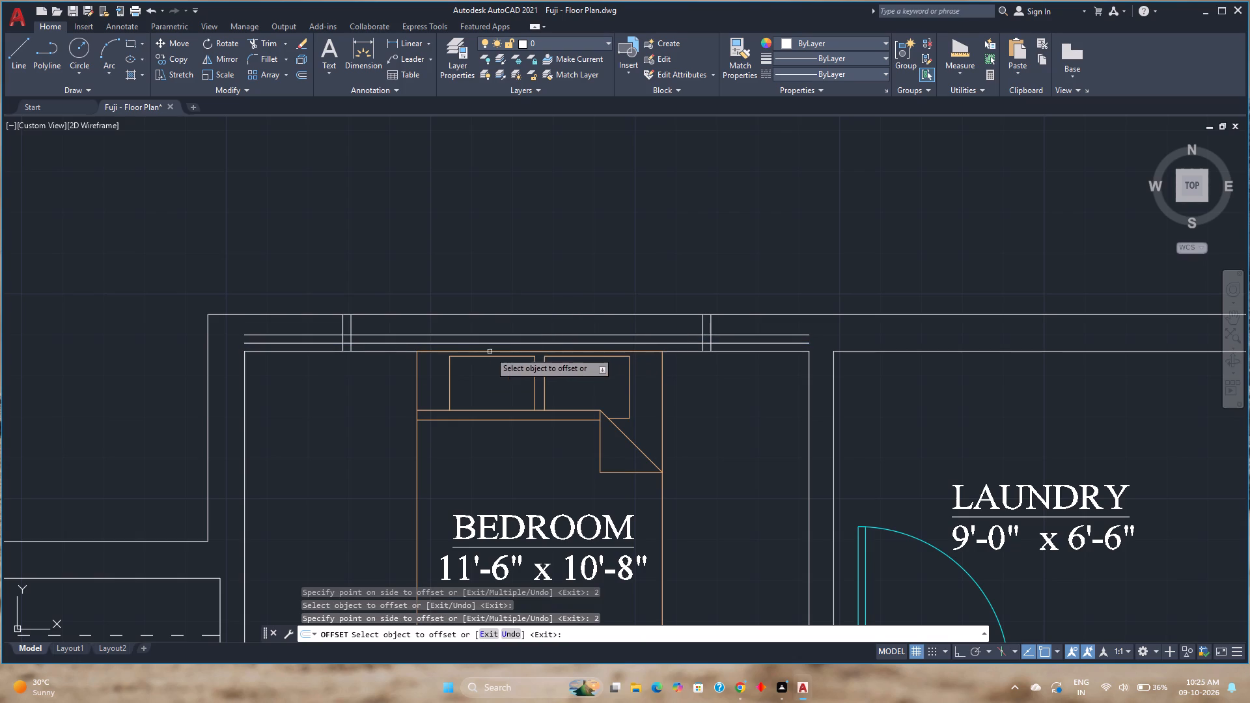
Draw a 2.5 by 2.5 inch rectangle inside the bedroom window opening, near its west end.
{"action": "scroll", "coordinate": [364, 351], "scroll_direction": "up", "scroll_amount": 4}
{"action": "left_click", "coordinate": [123, 46]}
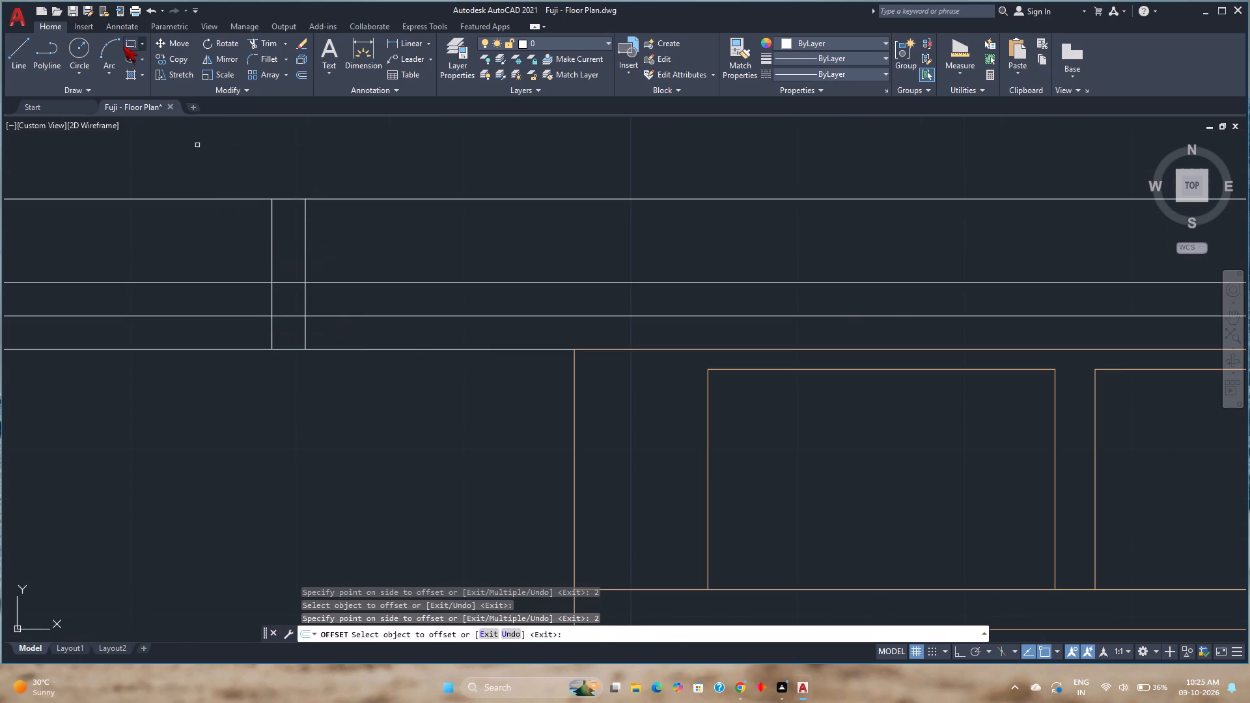
{"action": "left_click_drag", "start_coordinate": [410, 245], "coordinate": [366, 221]}
{"action": "type", "text": "2.5,2.5"}
{"action": "key", "text": "Return"}
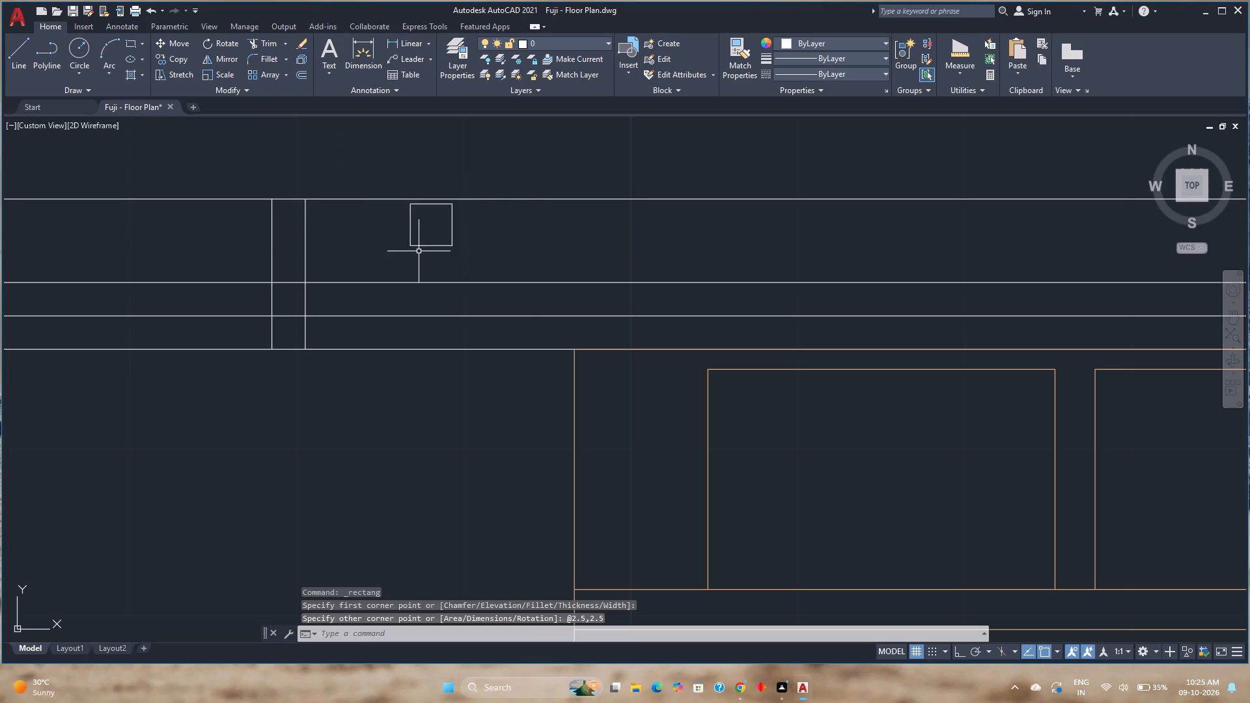
Move the 2.5-inch square to the corner where the west inner jamb line meets the wall's inner line.
{"action": "left_click", "coordinate": [428, 245]}
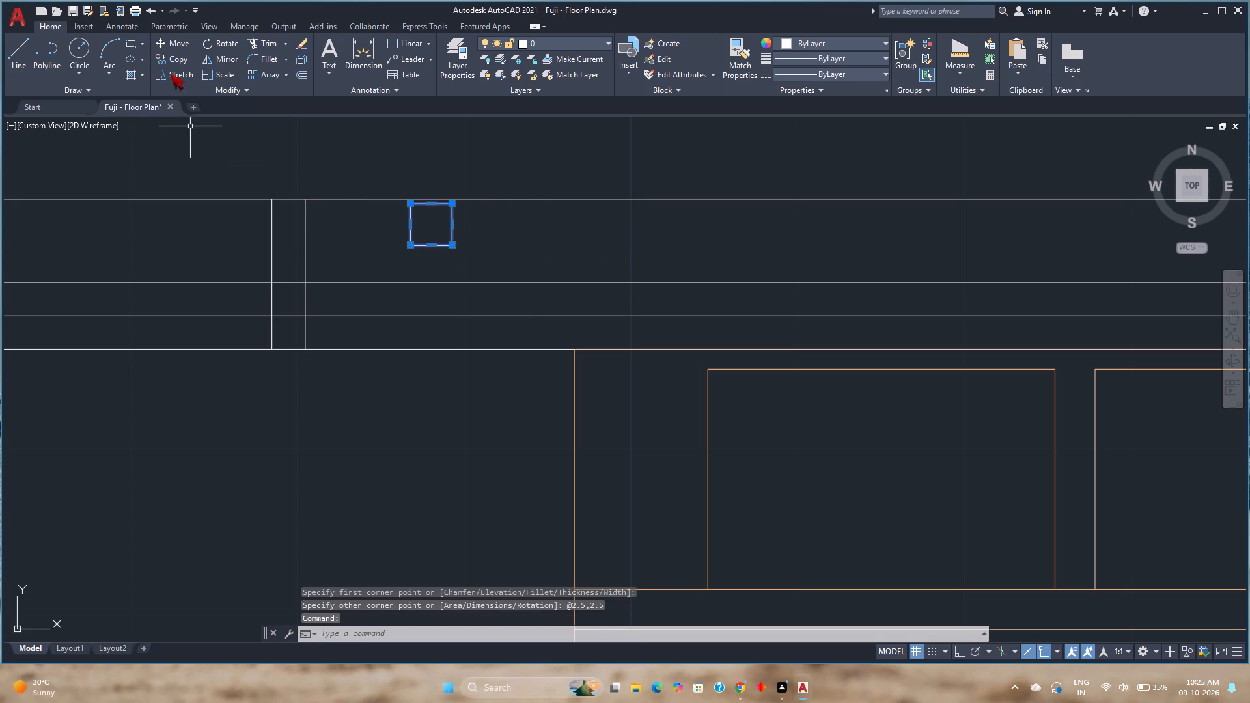
{"action": "left_click", "coordinate": [173, 46]}
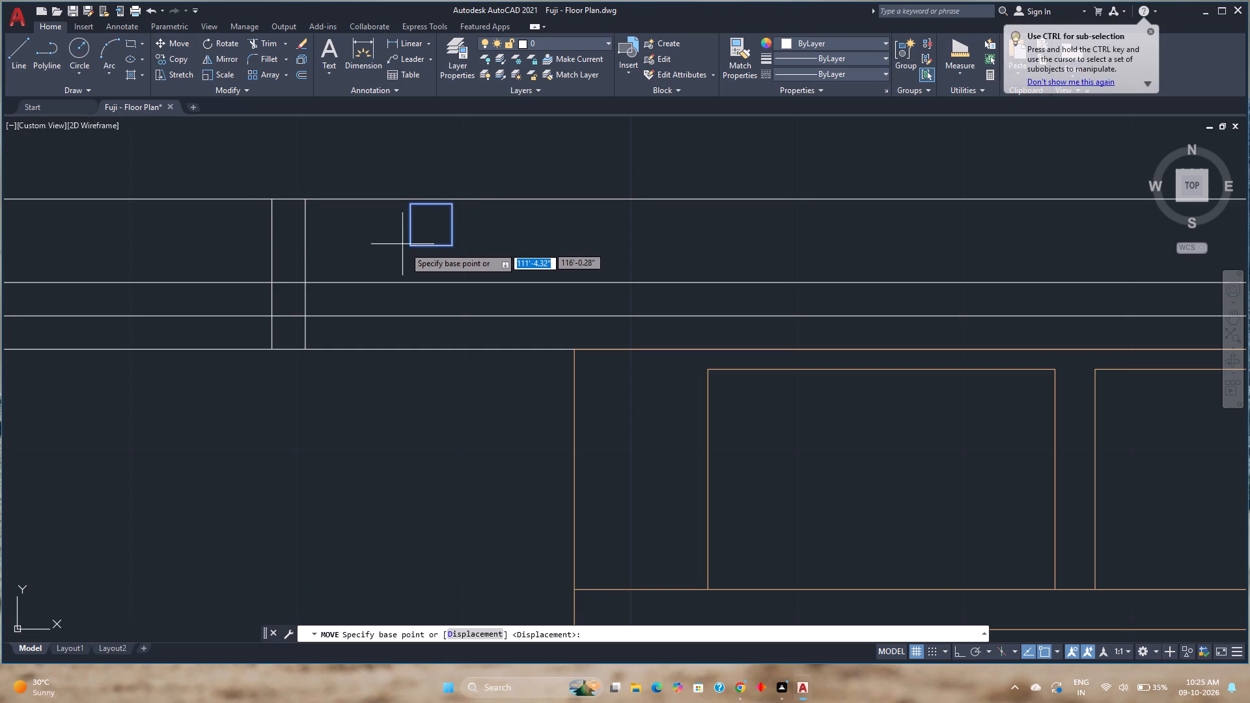
{"action": "left_click", "coordinate": [406, 247]}
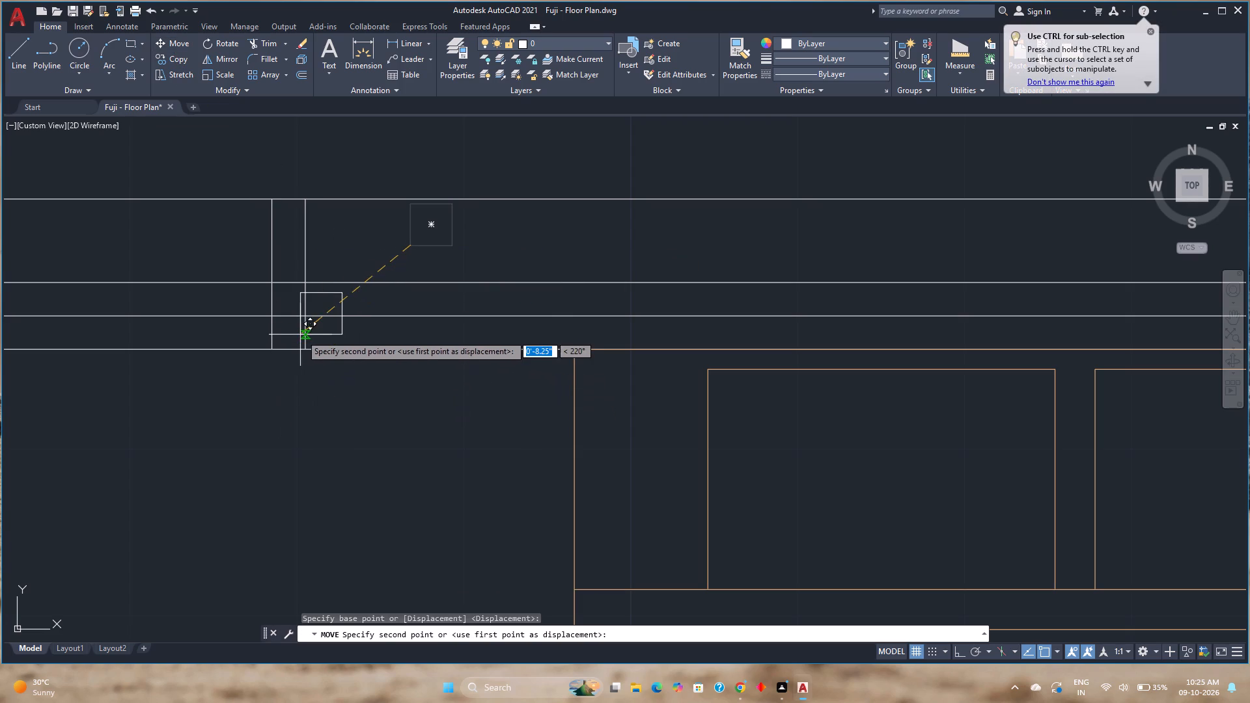
{"action": "left_click", "coordinate": [307, 346]}
Copy the square to the window's east inner jamb line, with its lower east corner on the first inner offset line.
{"action": "scroll", "coordinate": [405, 345], "scroll_direction": "down", "scroll_amount": 1}
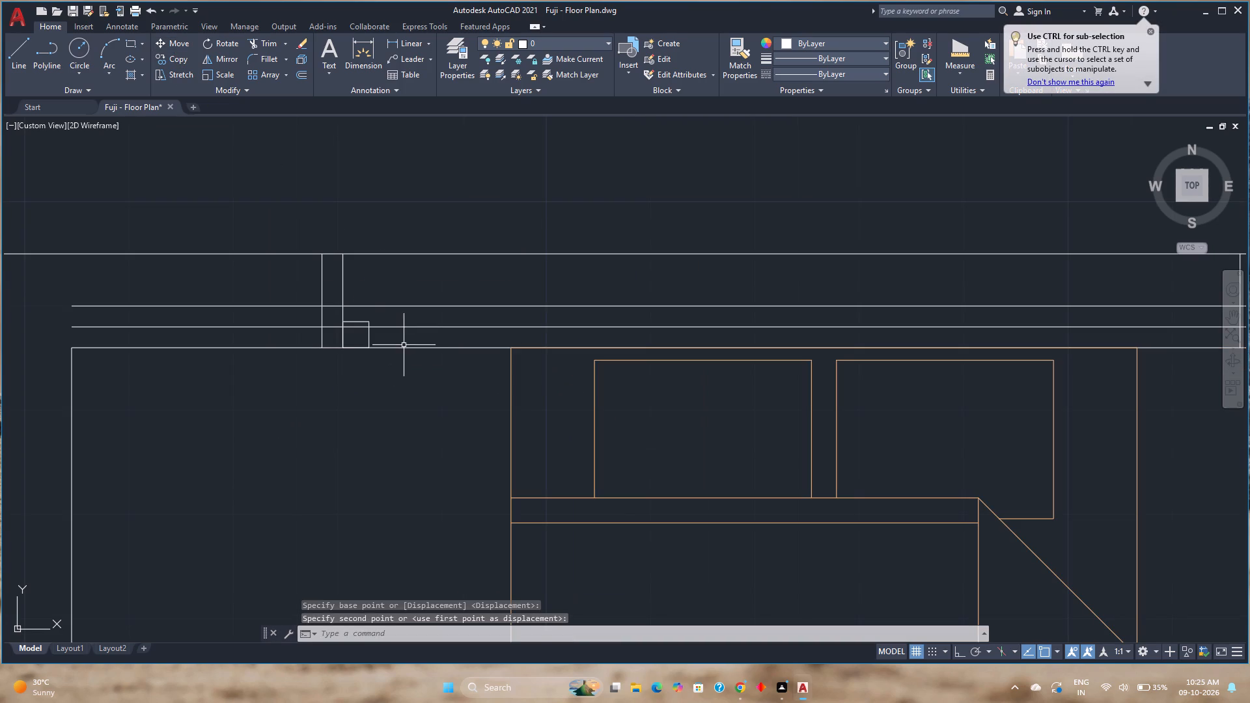
{"action": "left_click", "coordinate": [368, 340]}
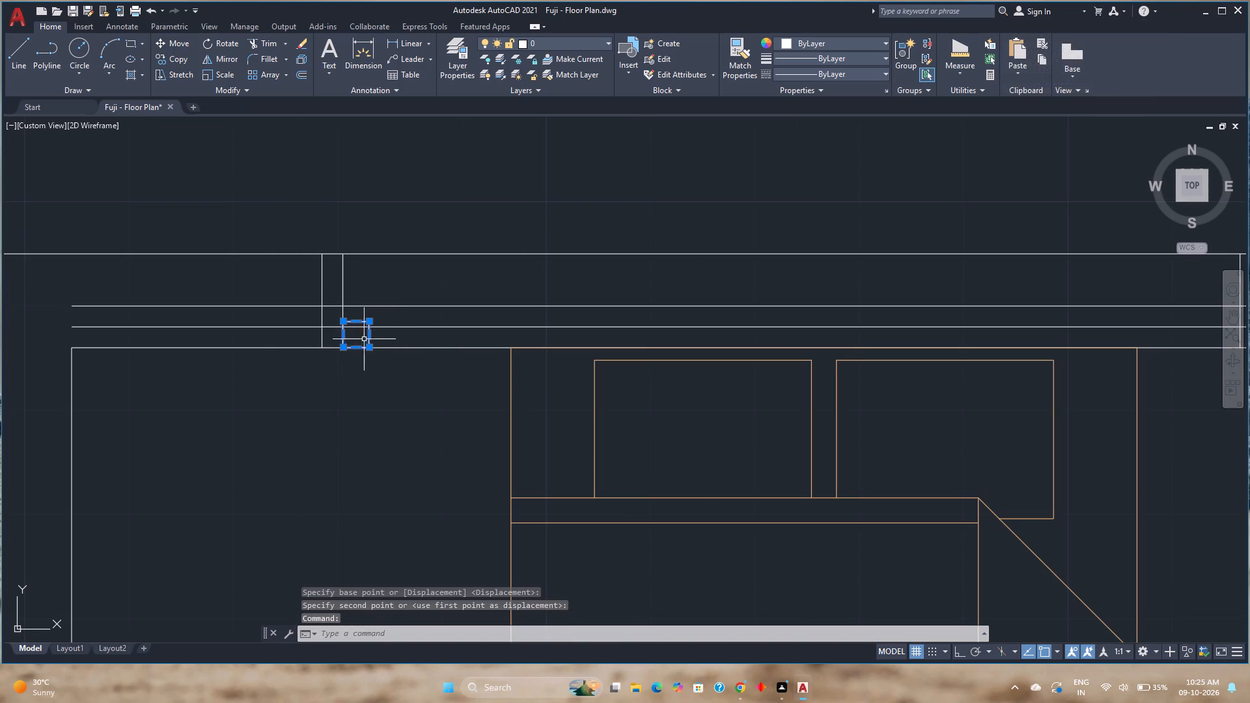
{"action": "left_click", "coordinate": [182, 58]}
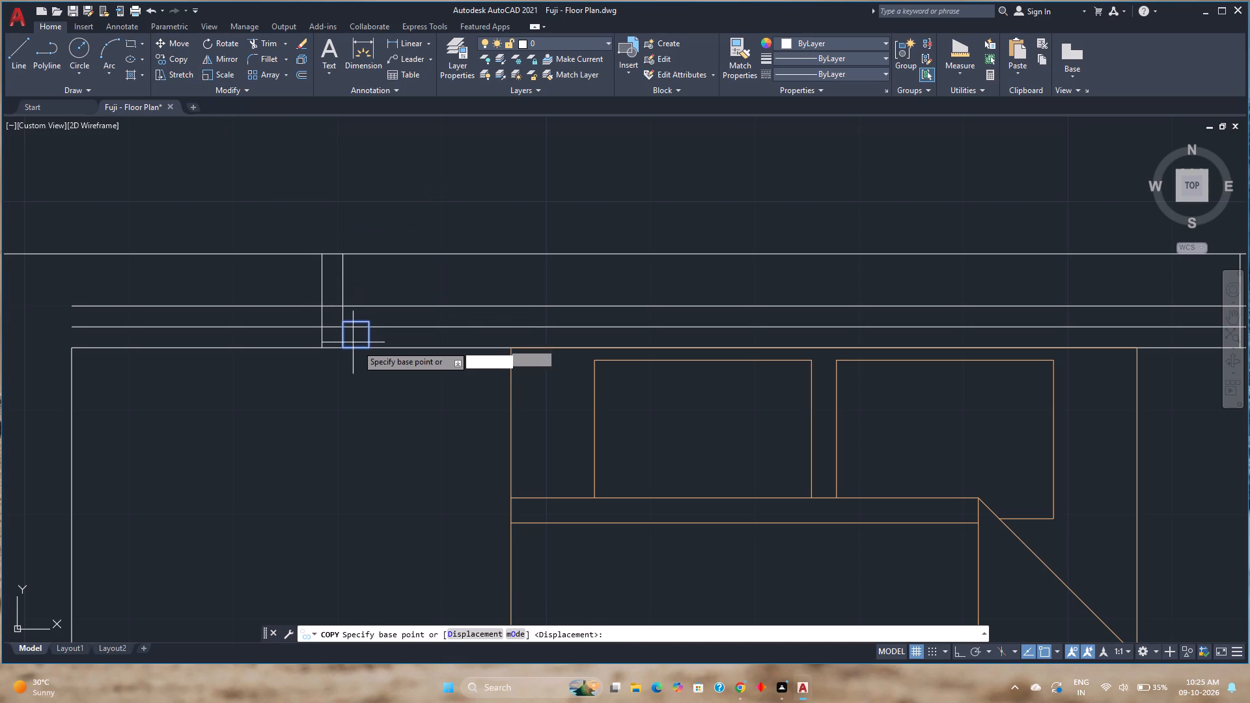
{"action": "left_click", "coordinate": [368, 351]}
{"action": "scroll", "coordinate": [441, 335], "scroll_direction": "down", "scroll_amount": 3}
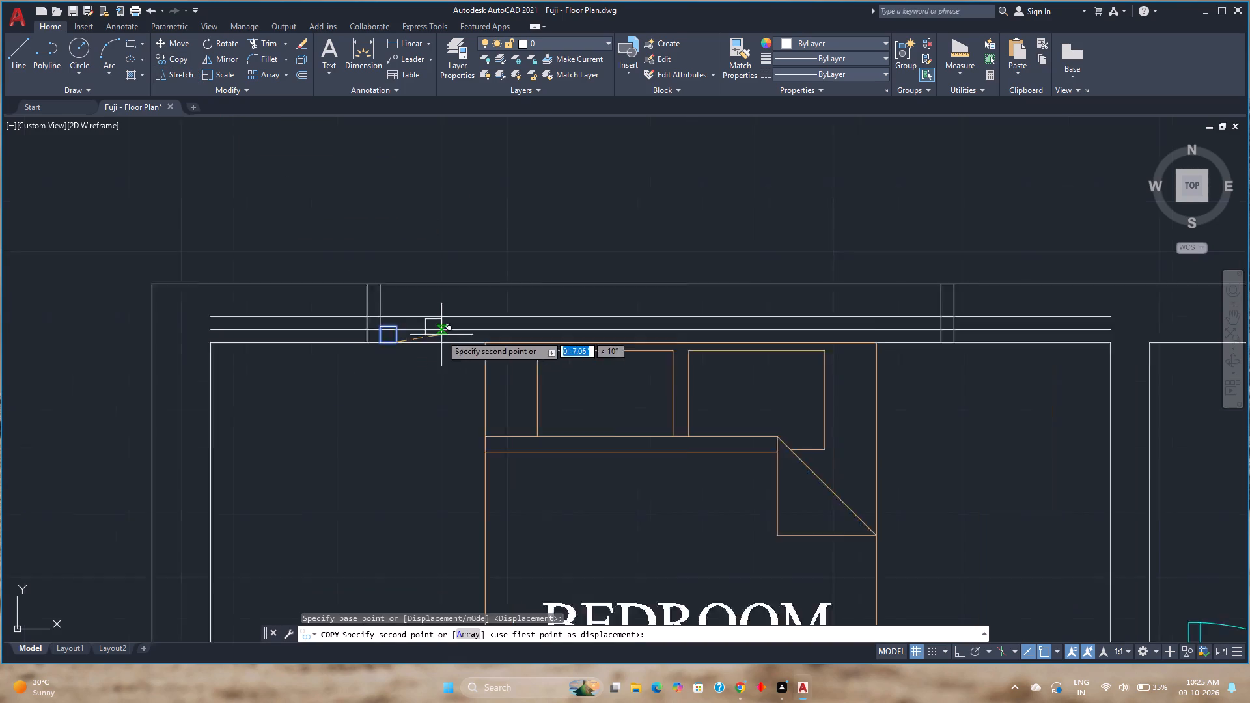
{"action": "middle_click_drag", "start_coordinate": [441, 335], "coordinate": [272, 352]}
{"action": "scroll", "coordinate": [575, 350], "scroll_direction": "up", "scroll_amount": 4}
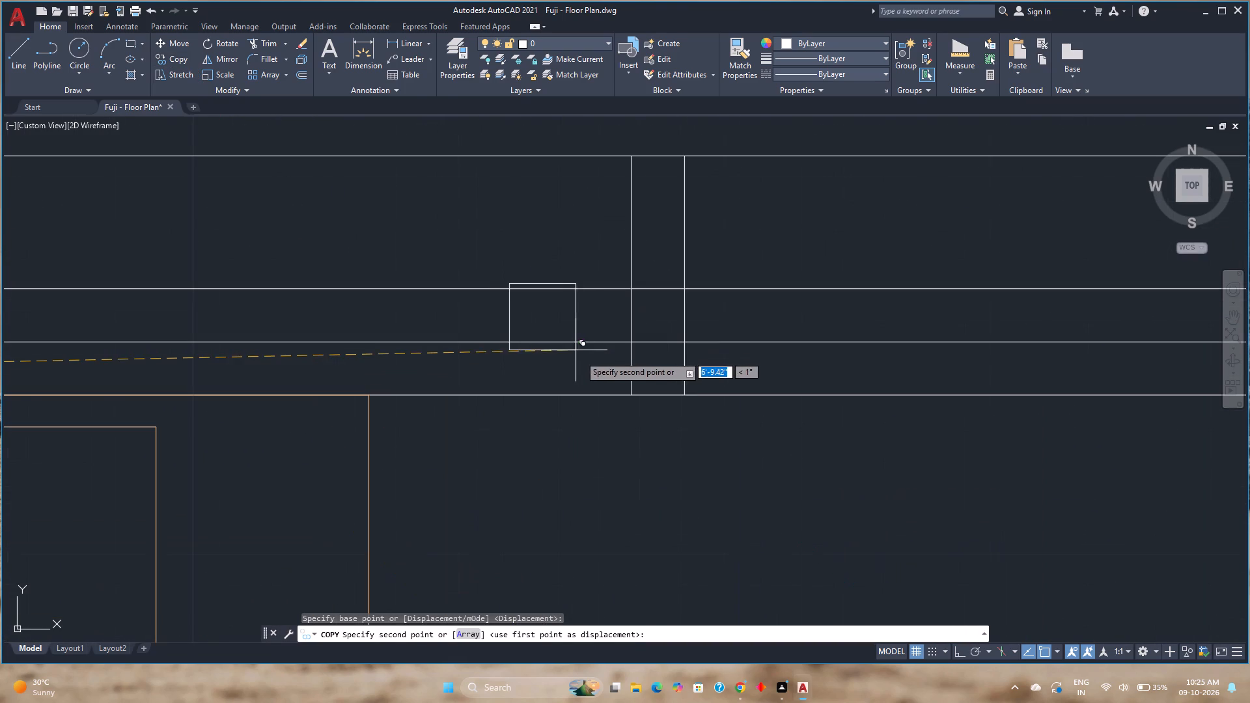
{"action": "left_click", "coordinate": [630, 344]}
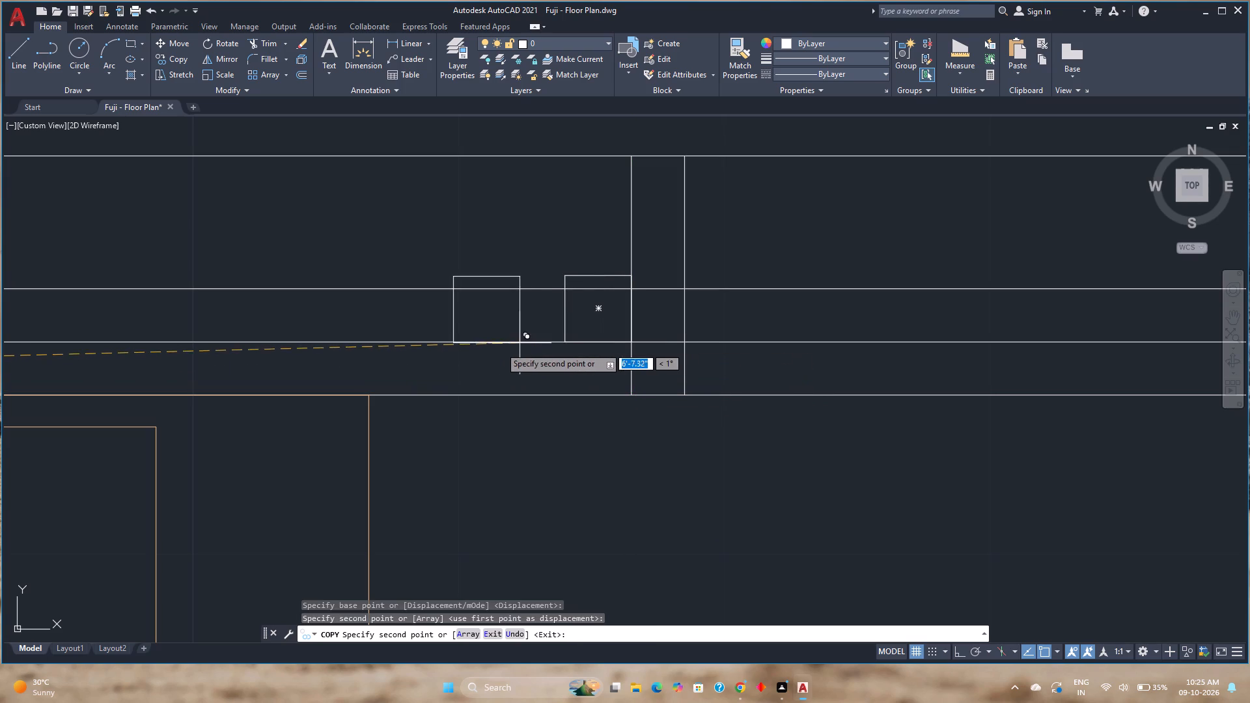
{"action": "key", "text": "Escape"}
Stretch the north edge of the west square up to the second wall offset line.
{"action": "scroll", "coordinate": [518, 338], "scroll_direction": "down", "scroll_amount": 1}
{"action": "middle_click_drag", "start_coordinate": [521, 338], "coordinate": [633, 369]}
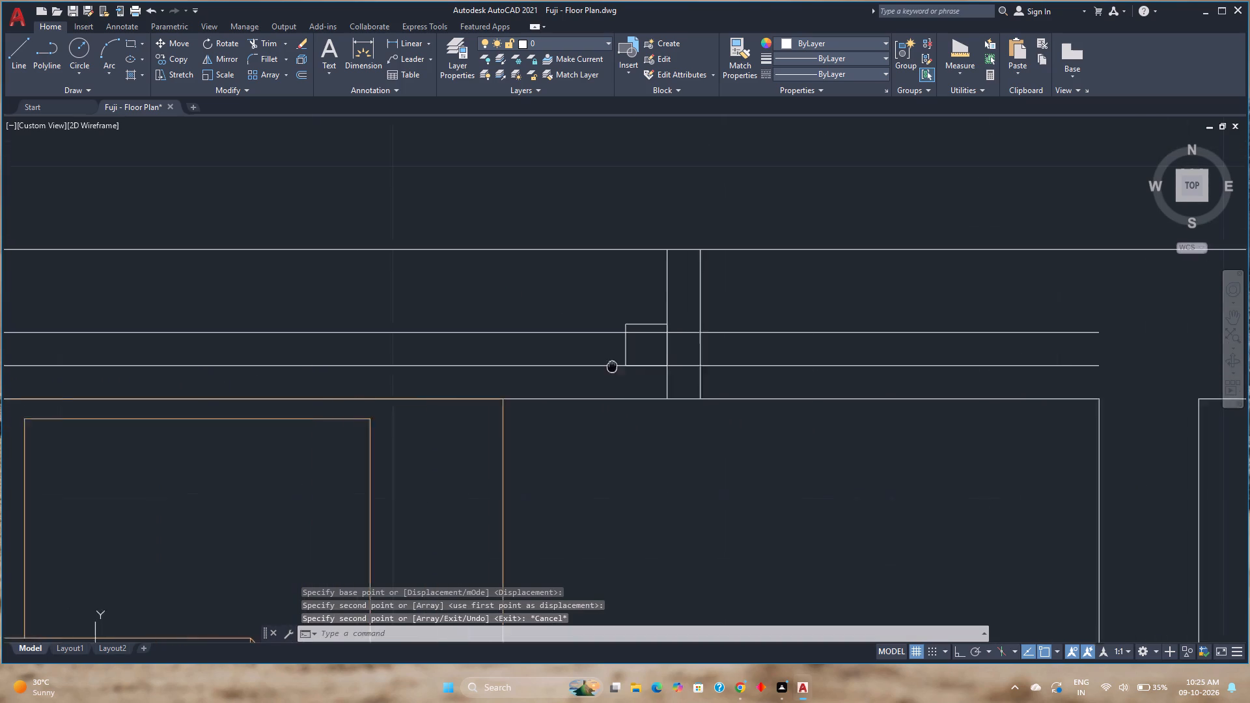
{"action": "middle_click_drag", "start_coordinate": [633, 369], "coordinate": [803, 368]}
{"action": "scroll", "coordinate": [802, 368], "scroll_direction": "down", "scroll_amount": 2}
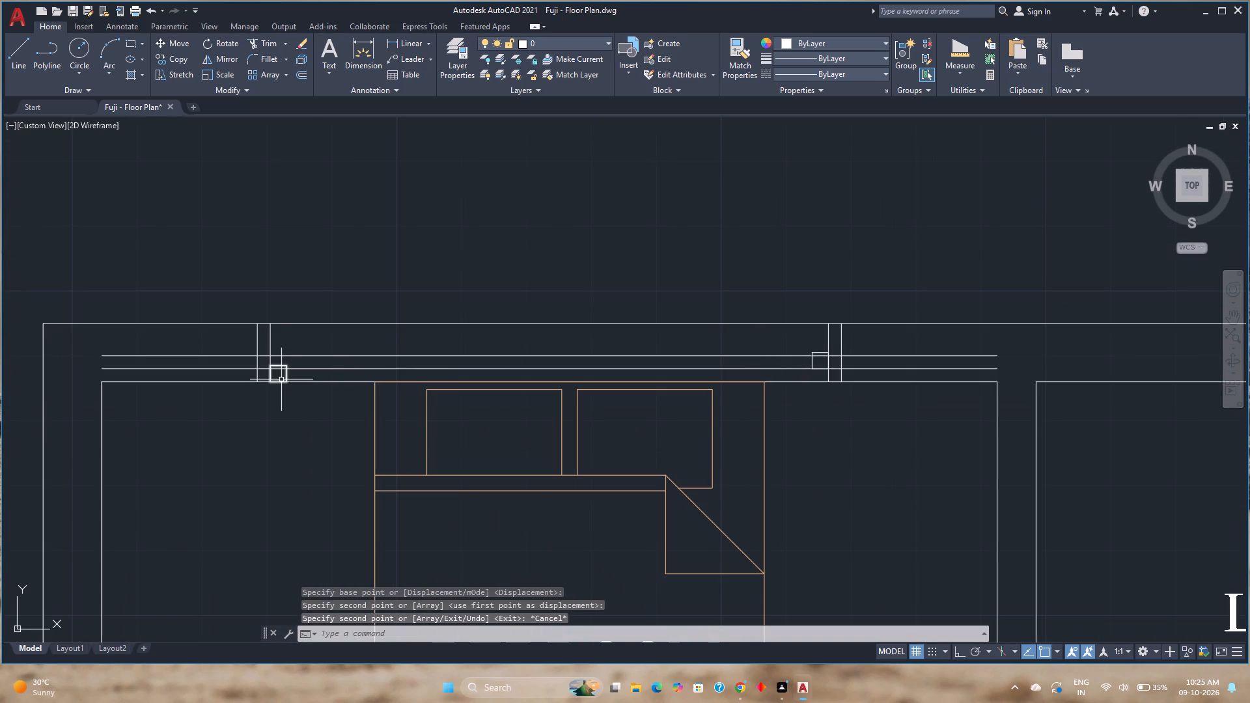
{"action": "scroll", "coordinate": [266, 314], "scroll_direction": "up", "scroll_amount": 1}
{"action": "scroll", "coordinate": [305, 418], "scroll_direction": "up", "scroll_amount": 1}
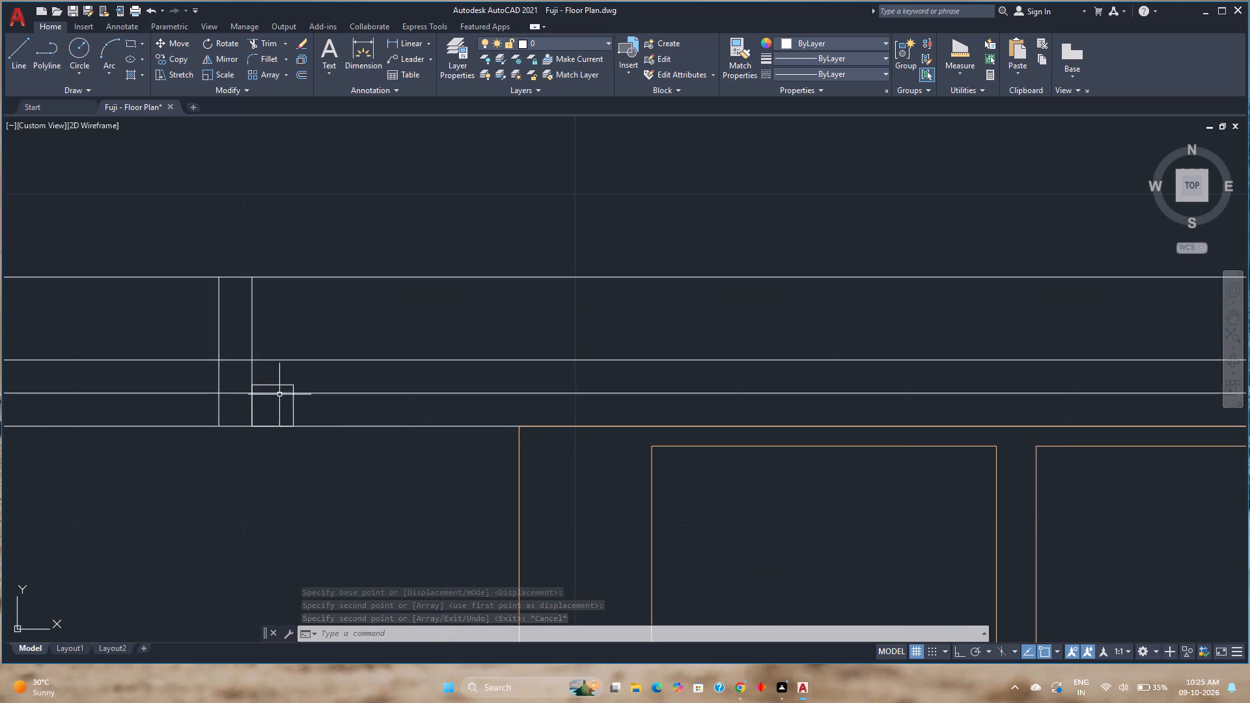
{"action": "left_click", "coordinate": [279, 385]}
{"action": "left_click", "coordinate": [277, 385]}
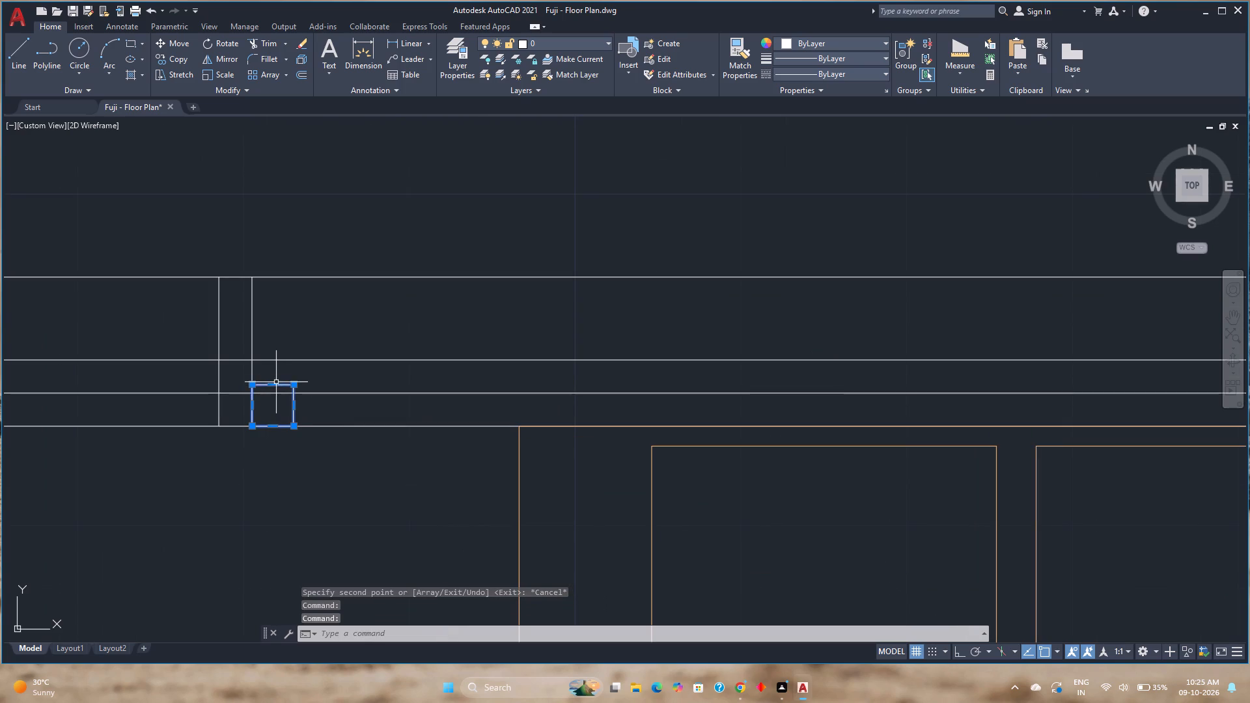
{"action": "left_click", "coordinate": [274, 385]}
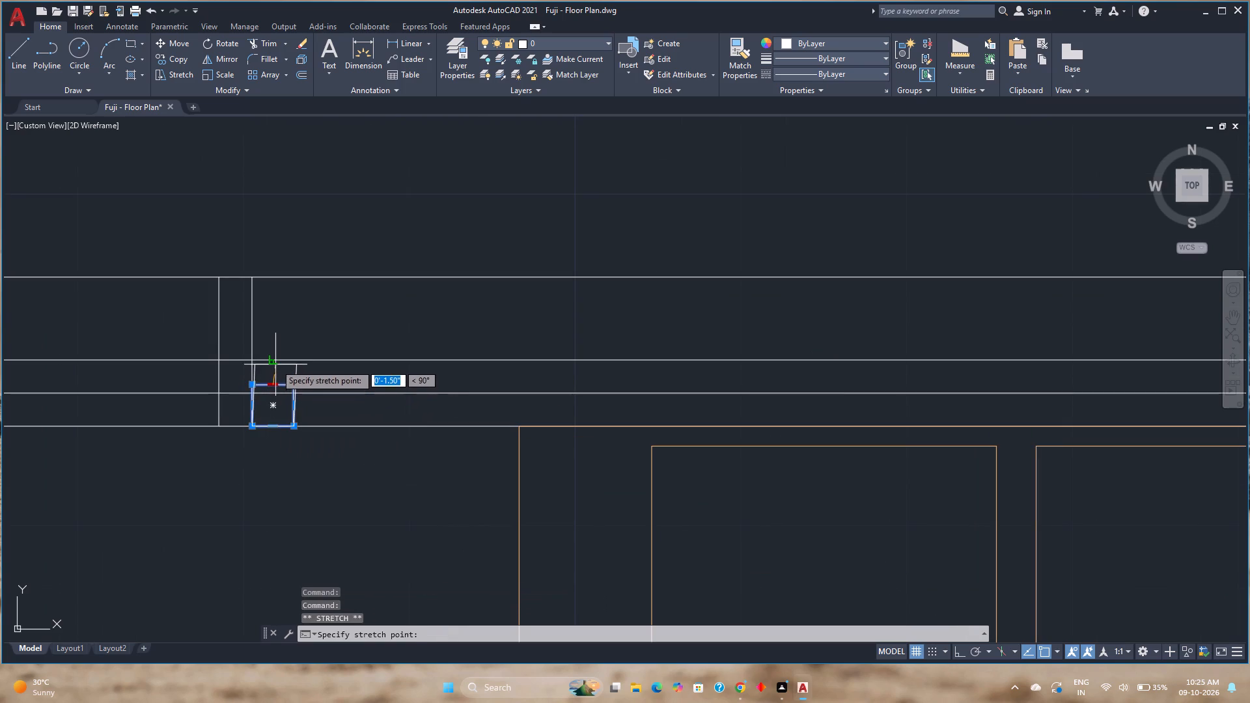
{"action": "left_click", "coordinate": [273, 361]}
Move the east square south along the jamb line until its north edge meets the second wall offset line.
{"action": "scroll", "coordinate": [339, 376], "scroll_direction": "down", "scroll_amount": 1}
{"action": "middle_click_drag", "start_coordinate": [339, 376], "coordinate": [61, 362]}
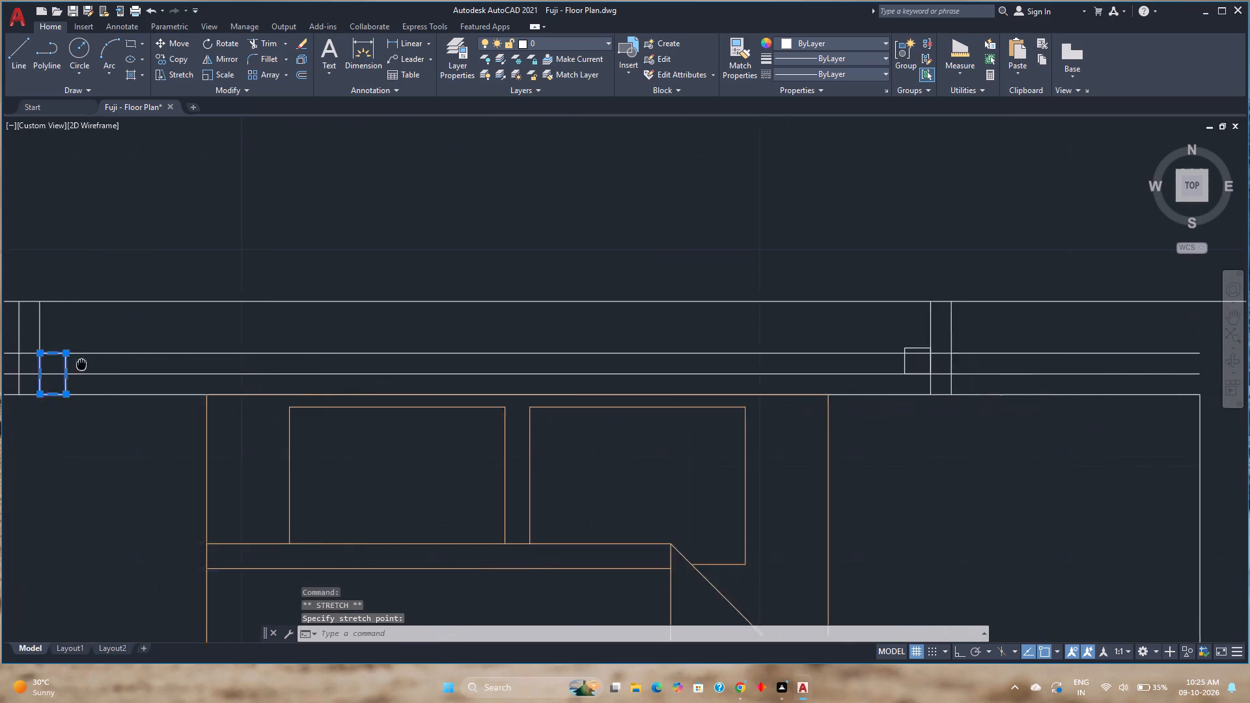
{"action": "middle_click_drag", "start_coordinate": [61, 362], "coordinate": [51, 362]}
{"action": "scroll", "coordinate": [902, 363], "scroll_direction": "up", "scroll_amount": 2}
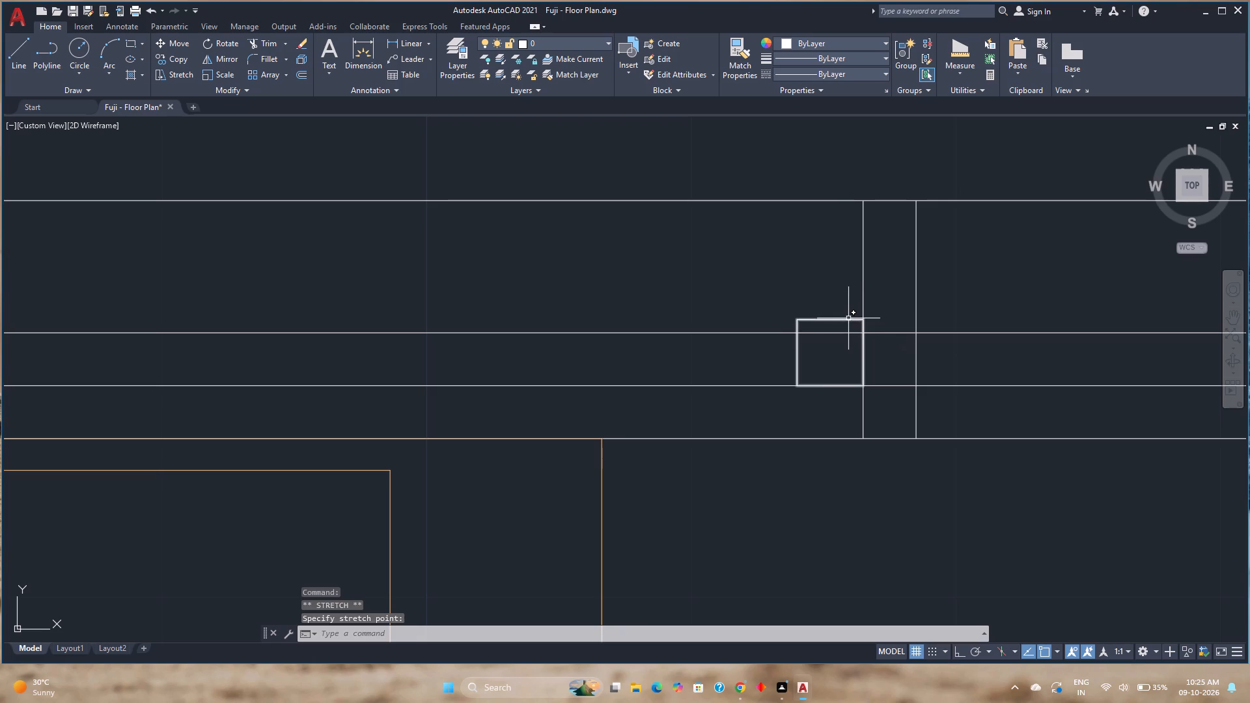
{"action": "left_click", "coordinate": [848, 318]}
{"action": "left_click", "coordinate": [172, 38]}
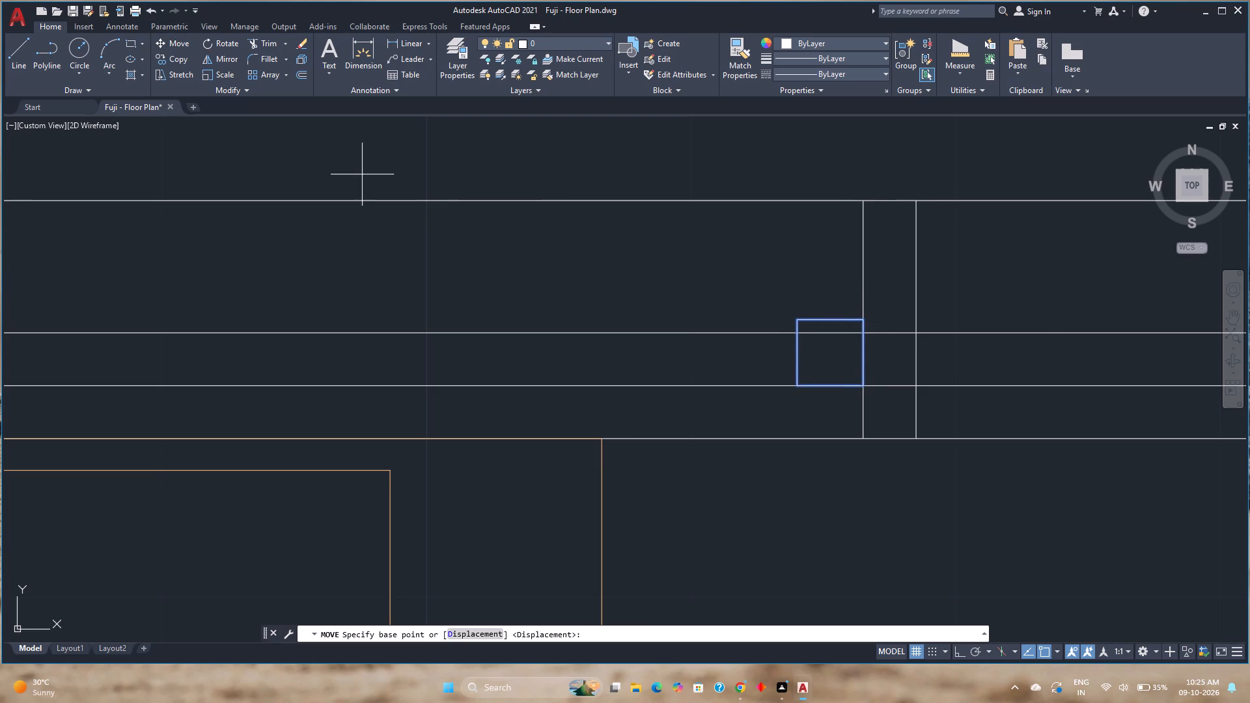
{"action": "left_click", "coordinate": [863, 318]}
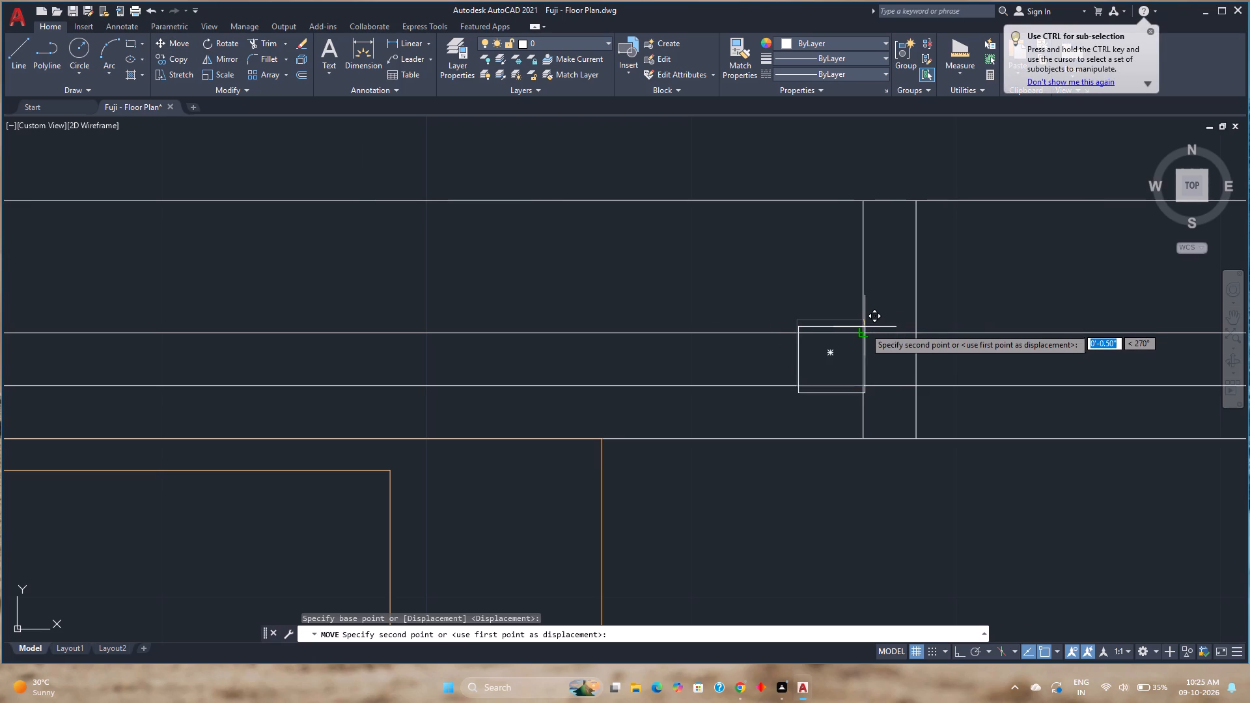
{"action": "left_click", "coordinate": [863, 331]}
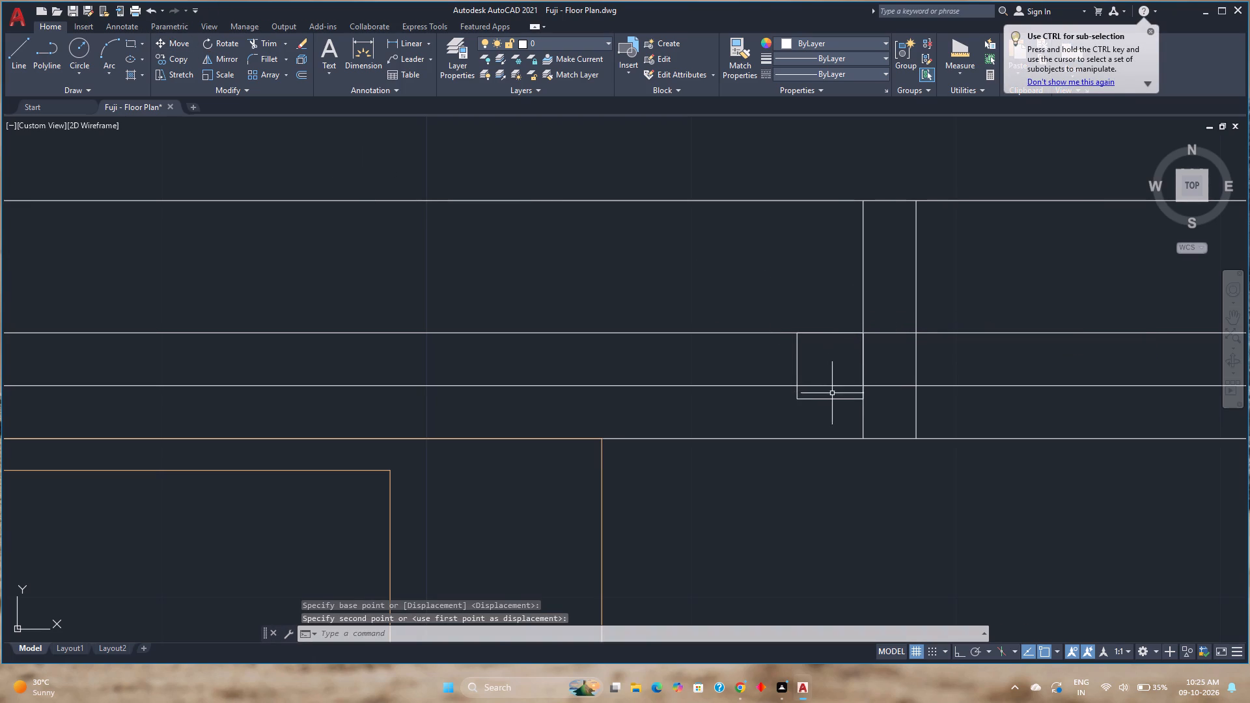
Stretch the south edge of the east square down to the inner line of the bedroom's north wall.
{"action": "left_click", "coordinate": [842, 403]}
{"action": "left_click", "coordinate": [836, 395]}
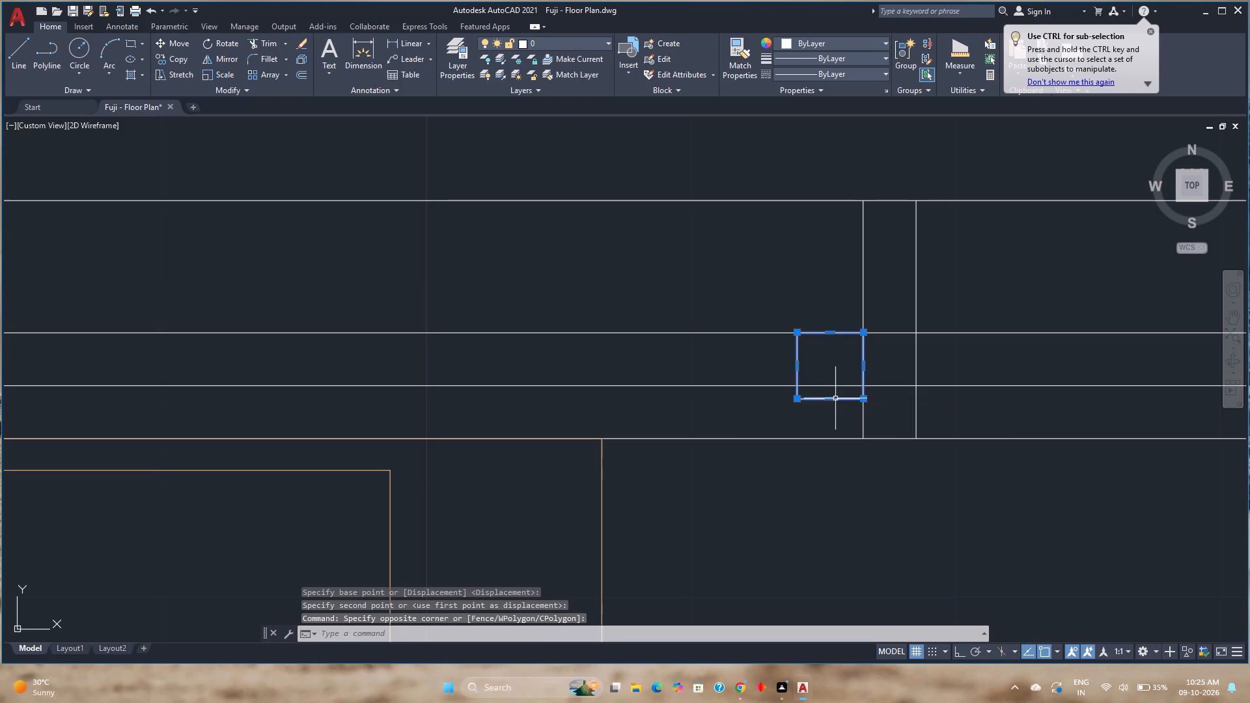
{"action": "left_click", "coordinate": [832, 398]}
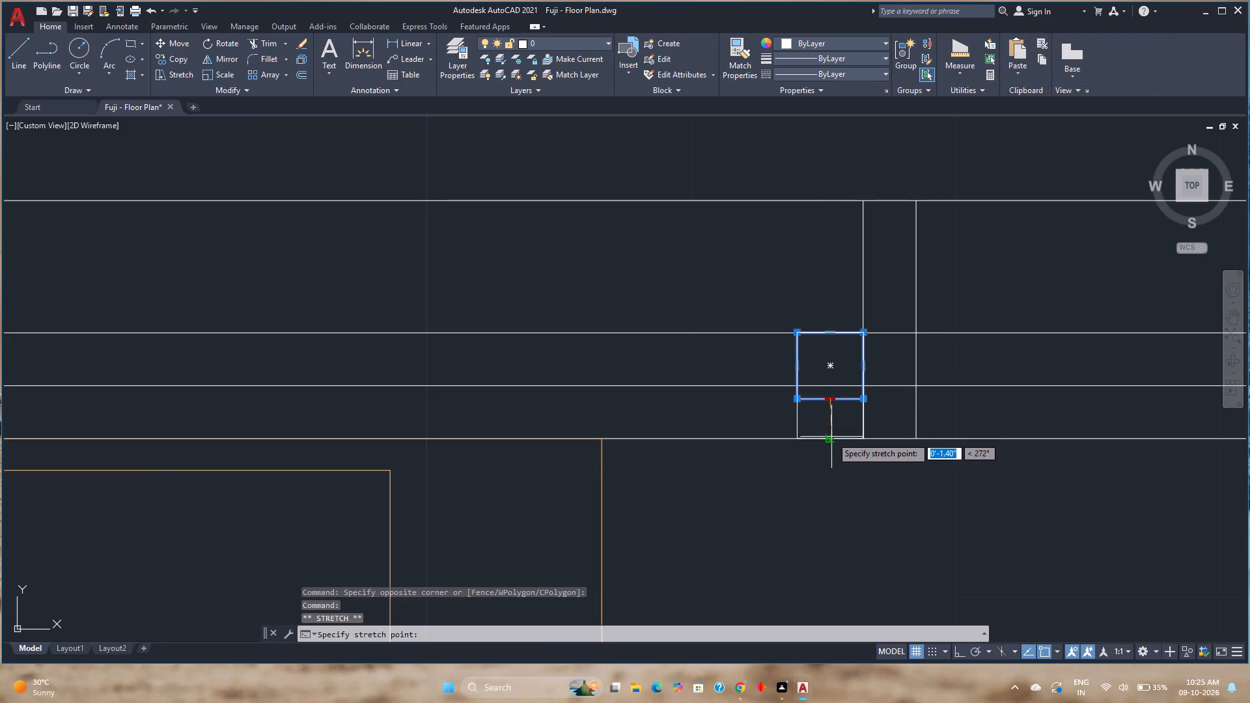
{"action": "left_click", "coordinate": [831, 437]}
{"action": "key", "text": "Escape"}
Move the west frame rectangle north so its southwest corner sits on the wall's inner line at the jamb.
{"action": "scroll", "coordinate": [680, 420], "scroll_direction": "down", "scroll_amount": 2}
{"action": "middle_click_drag", "start_coordinate": [680, 420], "coordinate": [888, 420]}
{"action": "scroll", "coordinate": [882, 413], "scroll_direction": "down", "scroll_amount": 1}
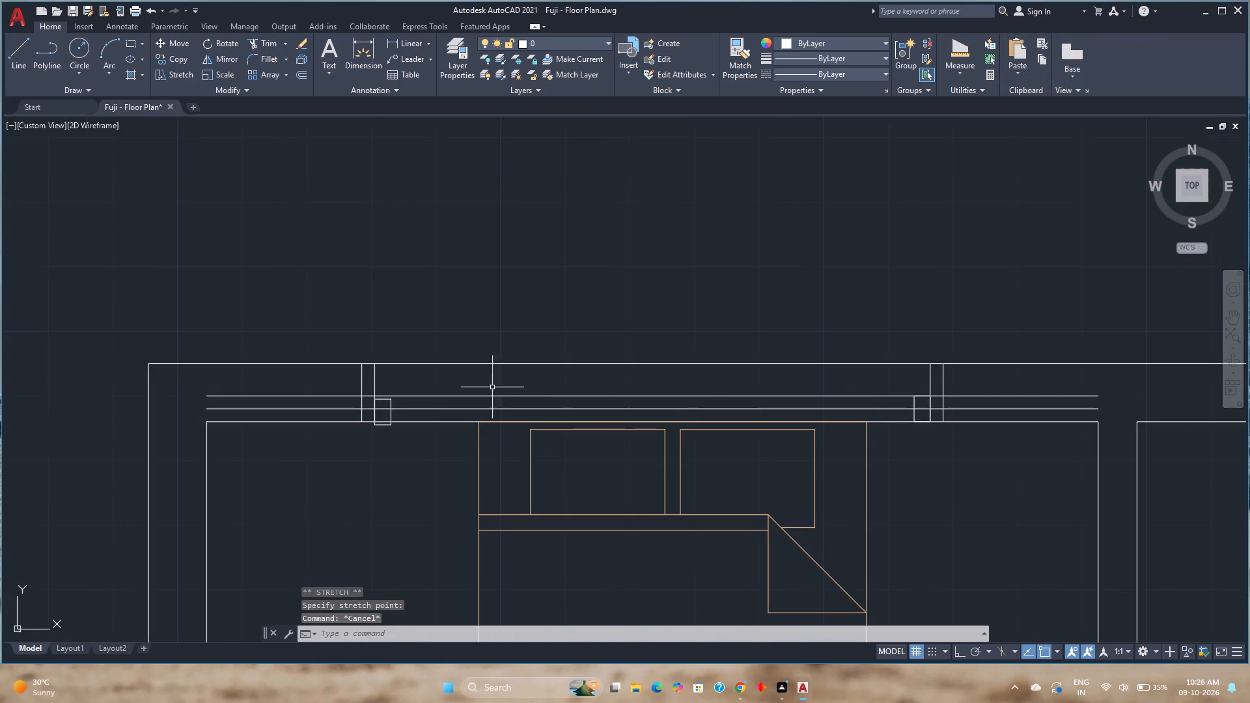
{"action": "scroll", "coordinate": [371, 419], "scroll_direction": "up", "scroll_amount": 2}
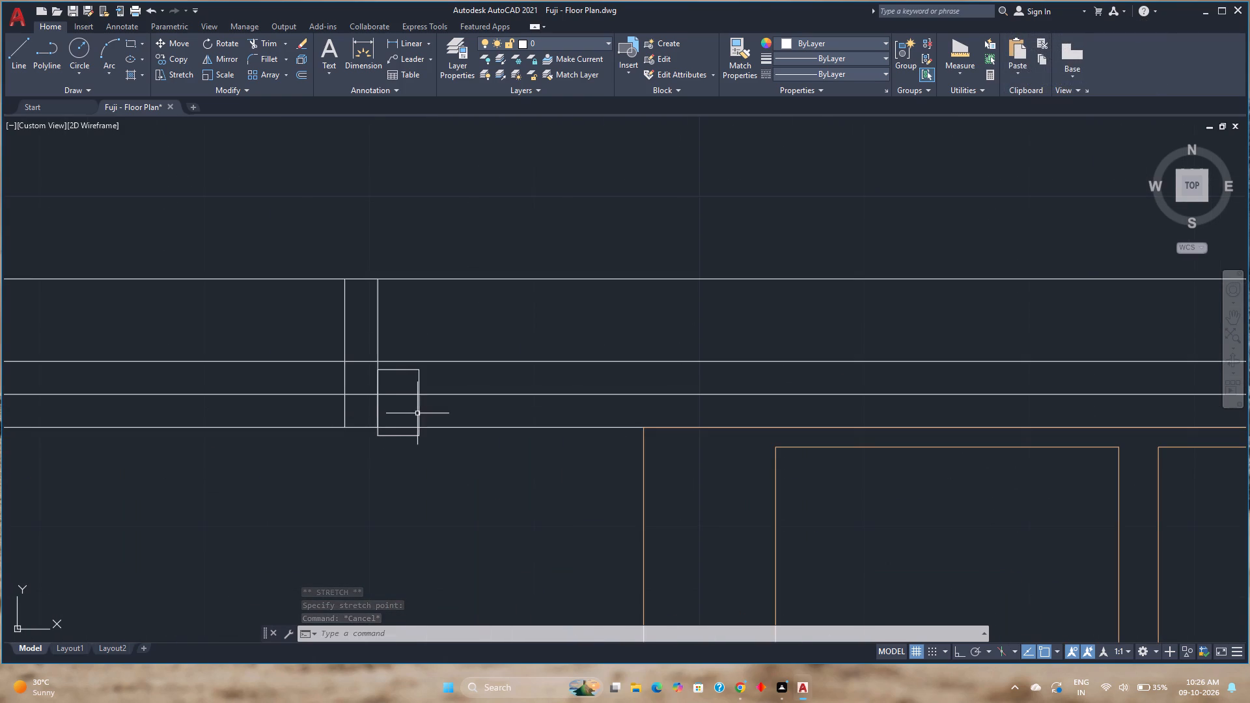
{"action": "left_click", "coordinate": [419, 409]}
{"action": "left_click", "coordinate": [180, 38]}
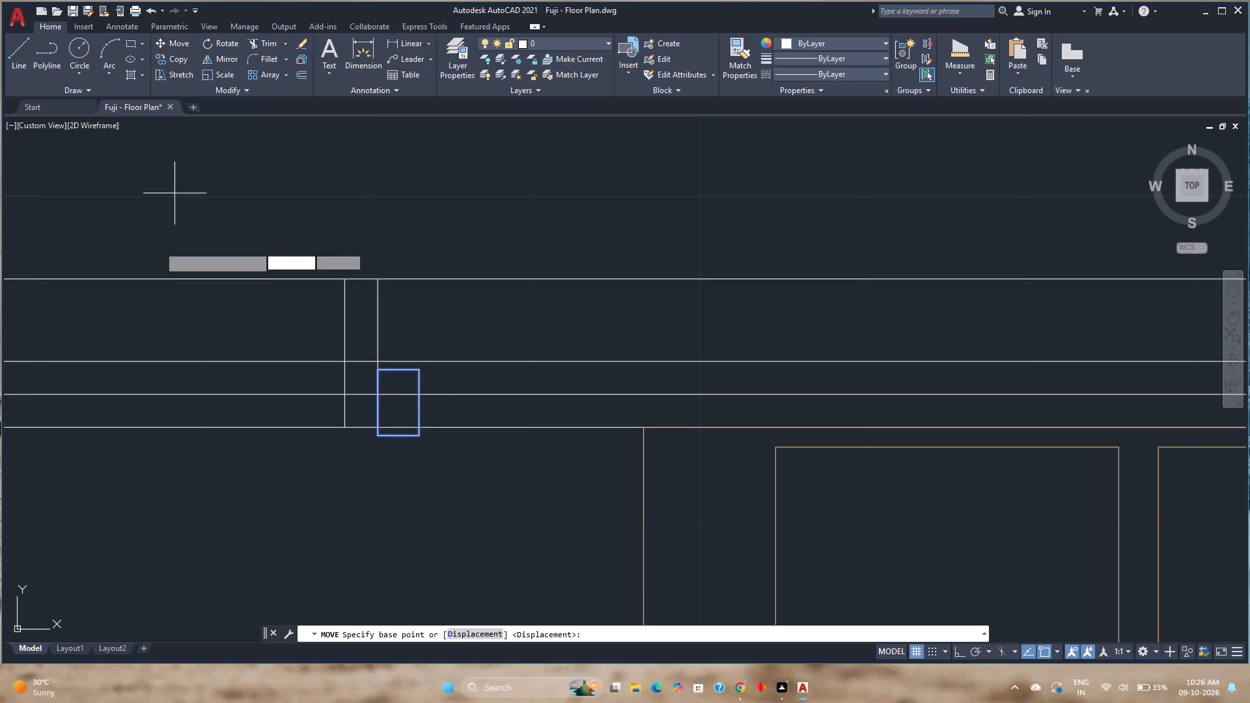
{"action": "scroll", "coordinate": [353, 437], "scroll_direction": "up", "scroll_amount": 4}
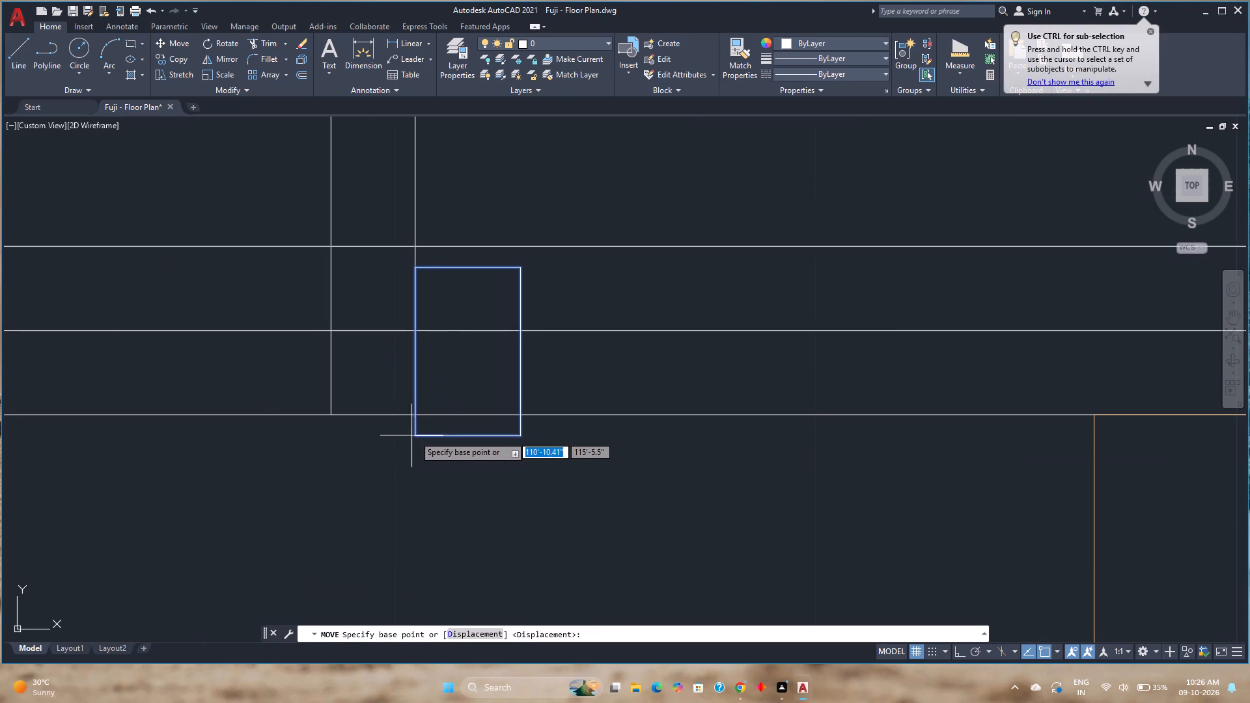
{"action": "left_click", "coordinate": [414, 435]}
{"action": "left_click", "coordinate": [414, 417]}
Offset the window's east inner jamb line 4' westward and its west inner jamb line 3'6" eastward.
{"action": "scroll", "coordinate": [415, 431], "scroll_direction": "down", "scroll_amount": 2}
{"action": "middle_click_drag", "start_coordinate": [415, 431], "coordinate": [370, 429]}
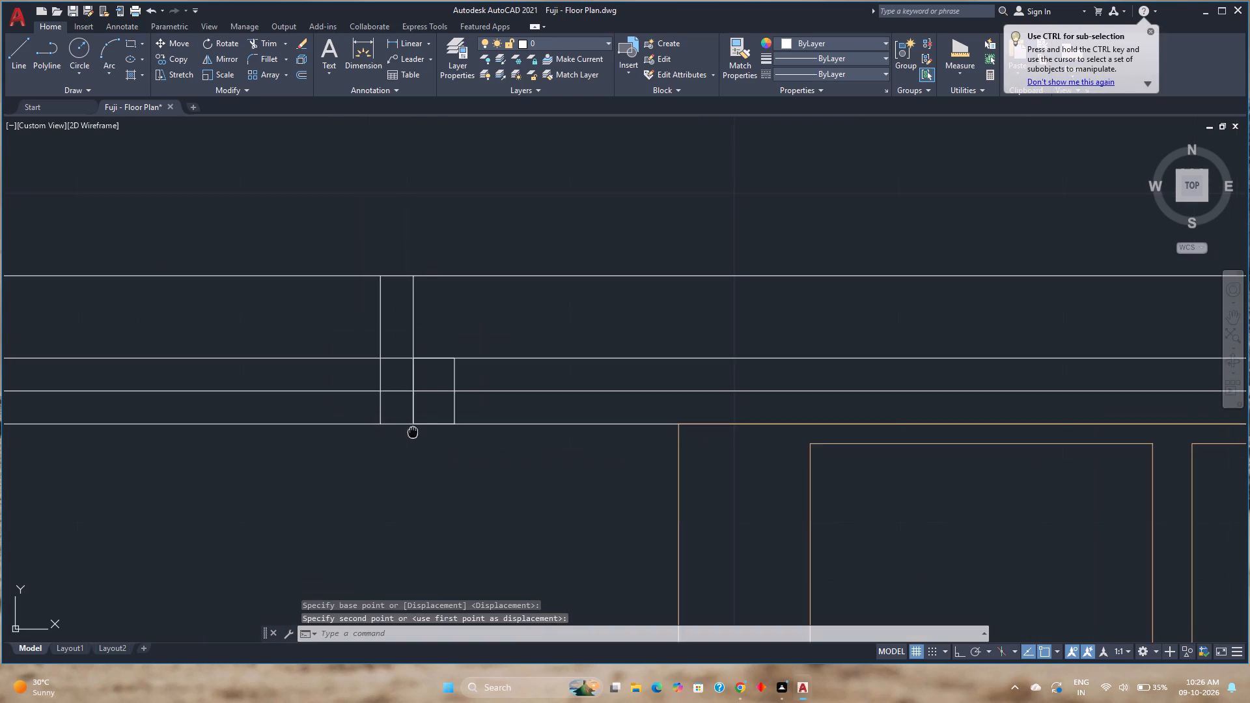
{"action": "middle_click_drag", "start_coordinate": [370, 429], "coordinate": [241, 421]}
{"action": "scroll", "coordinate": [241, 421], "scroll_direction": "down", "scroll_amount": 2}
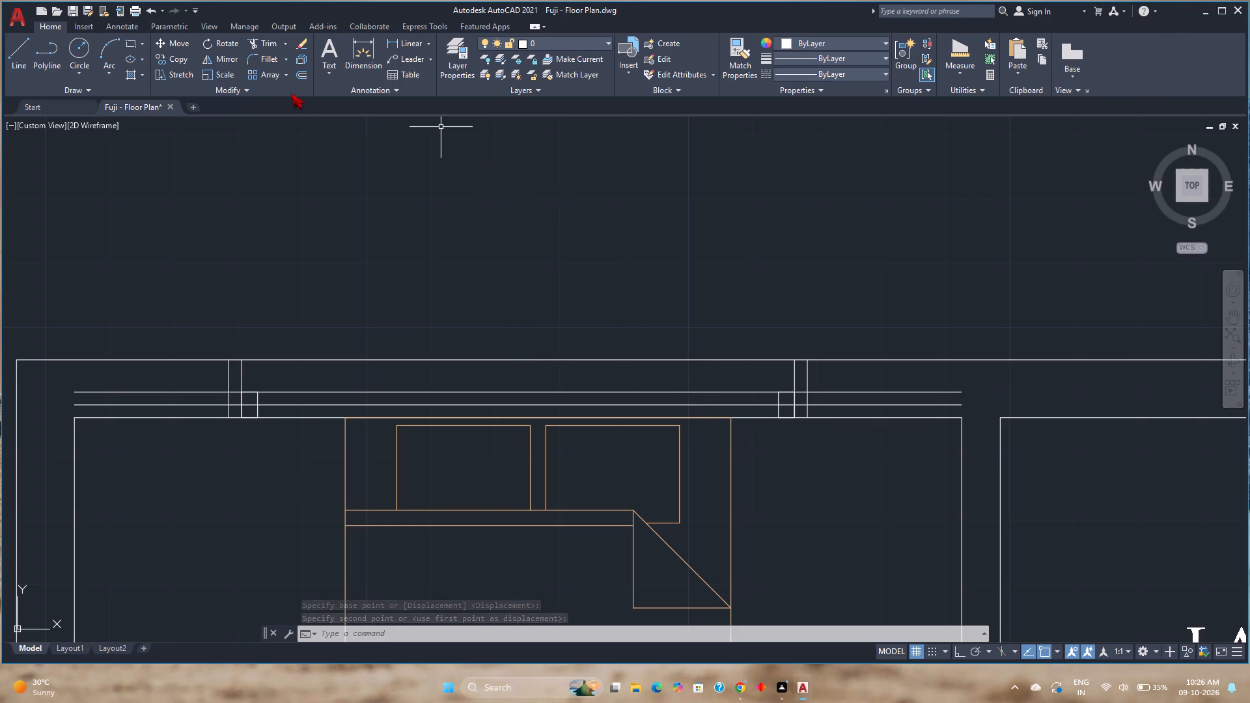
{"action": "left_click", "coordinate": [304, 80]}
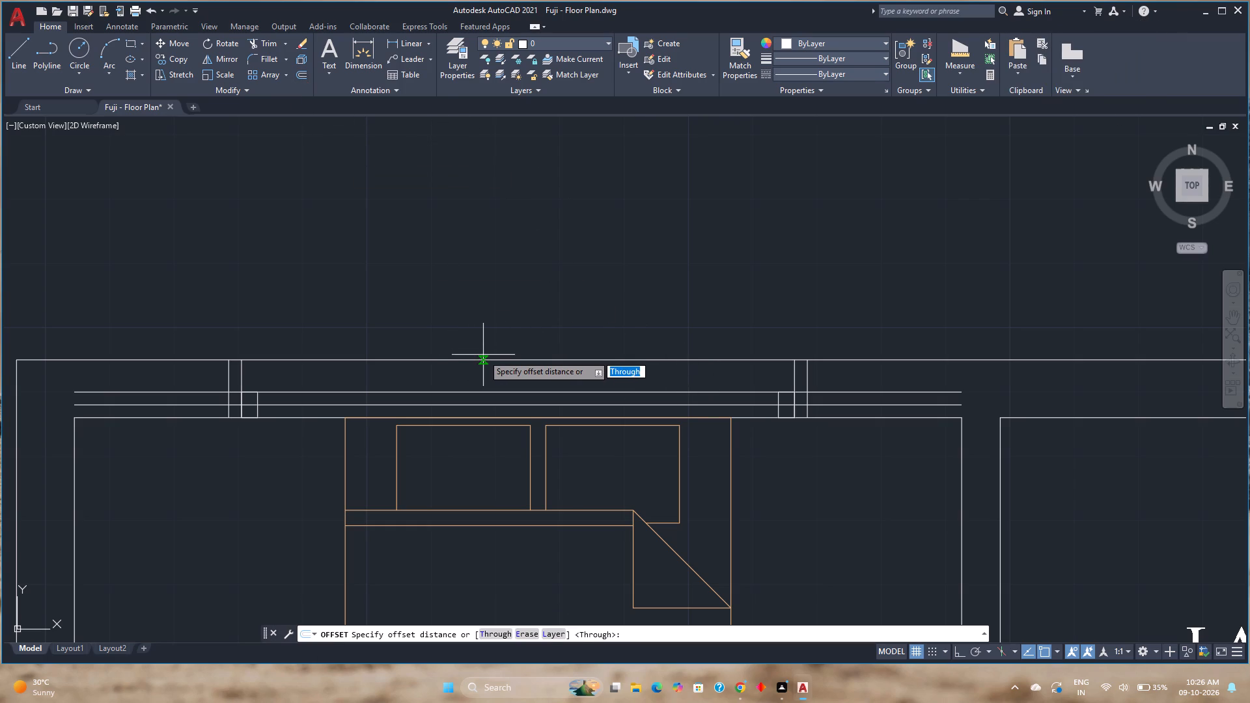
{"action": "type", "text": "3'"}
{"action": "key", "text": "Return"}
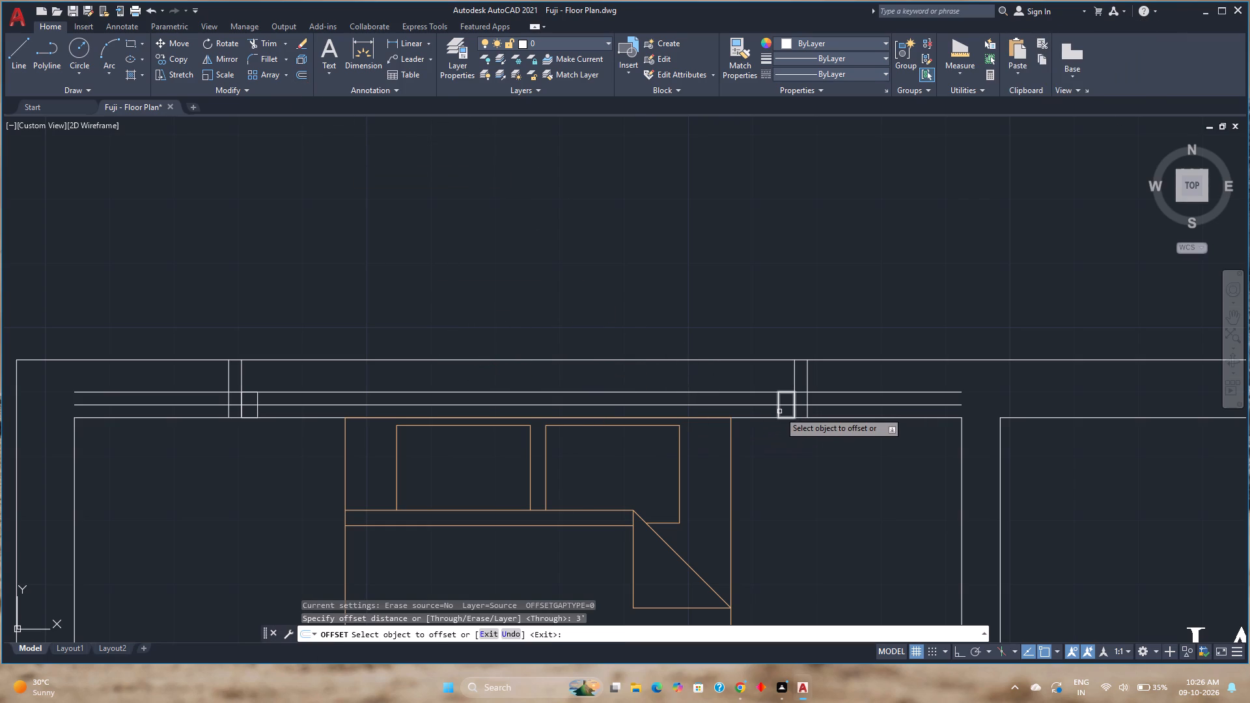
{"action": "left_click", "coordinate": [795, 380]}
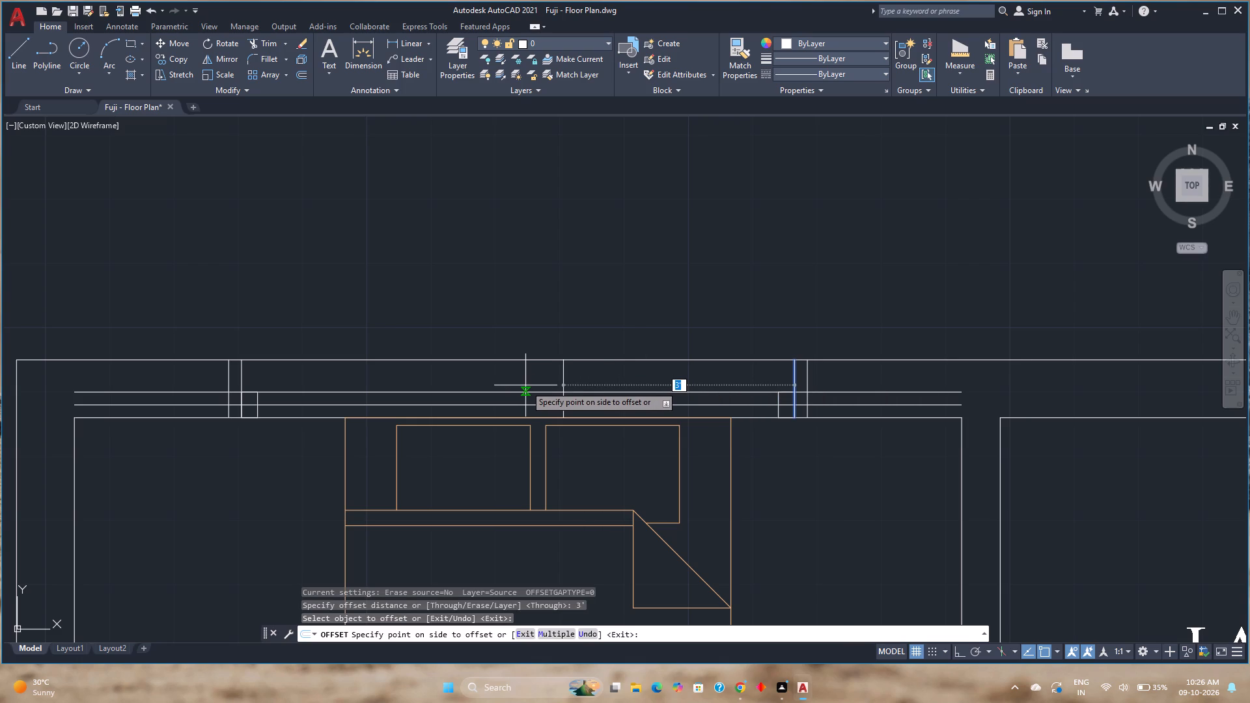
{"action": "type", "text": "4'"}
{"action": "key", "text": "Return"}
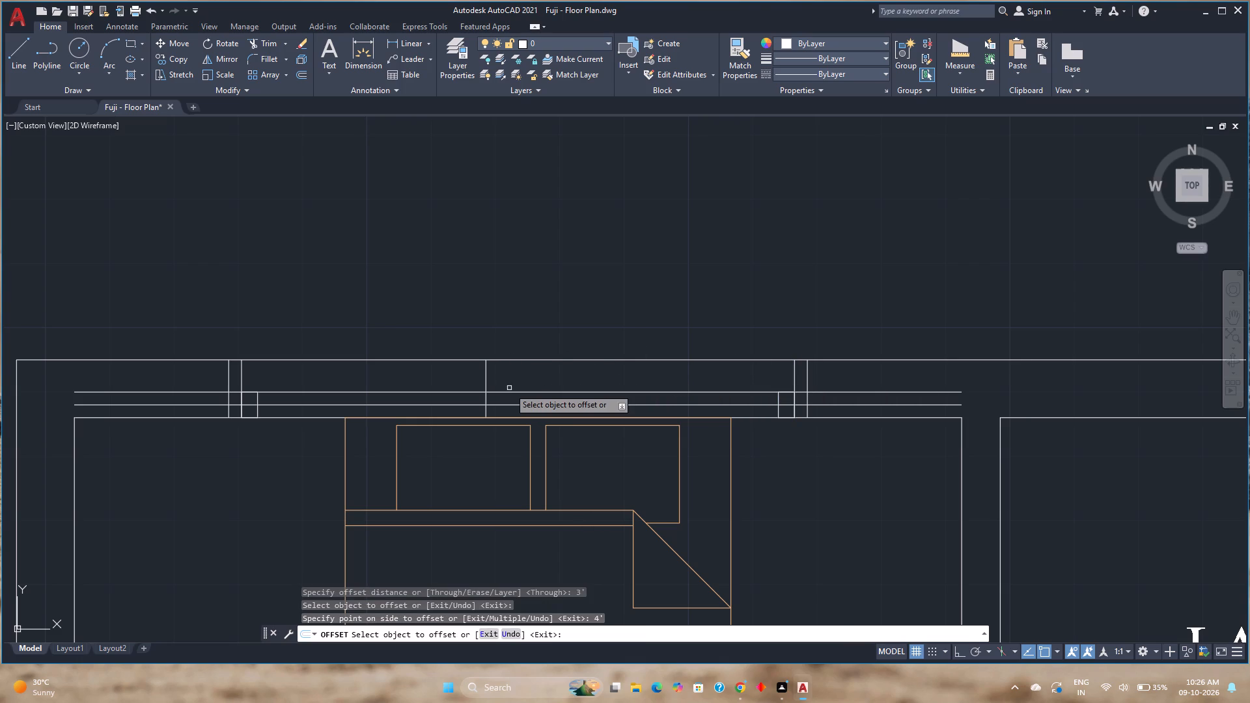
{"action": "left_click", "coordinate": [242, 380]}
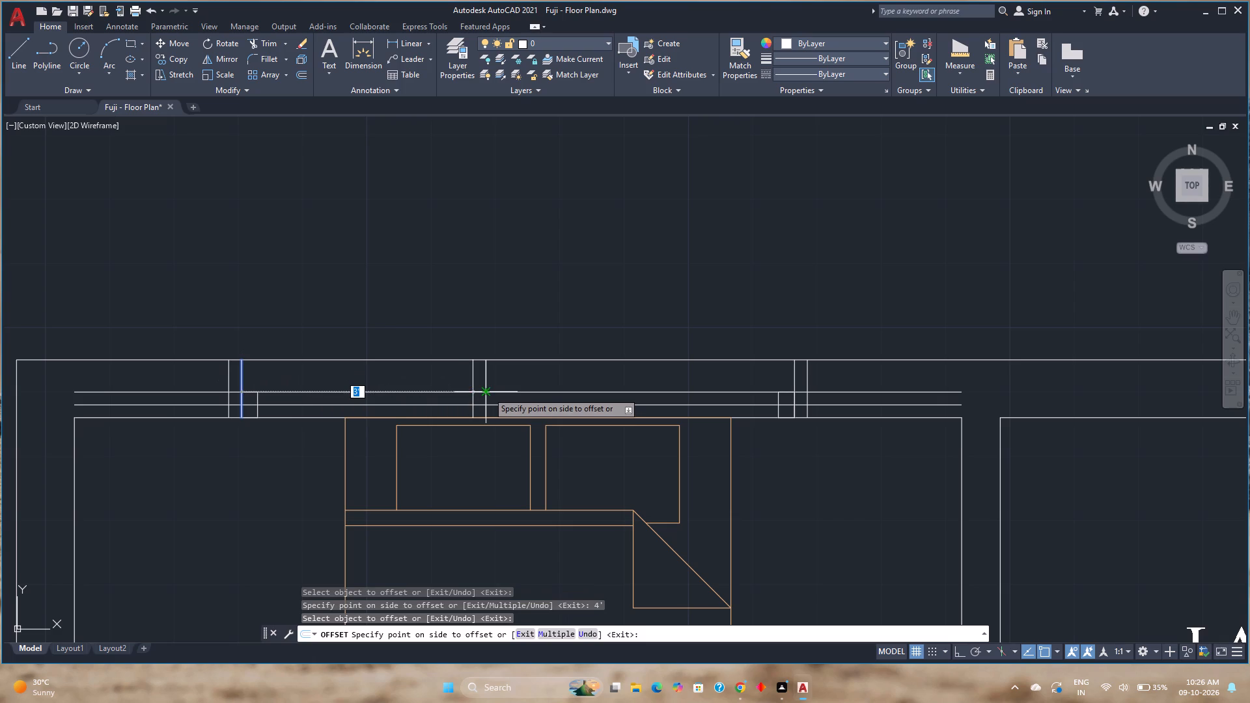
{"action": "type", "text": "3'6"}
{"action": "key", "text": "Return"}
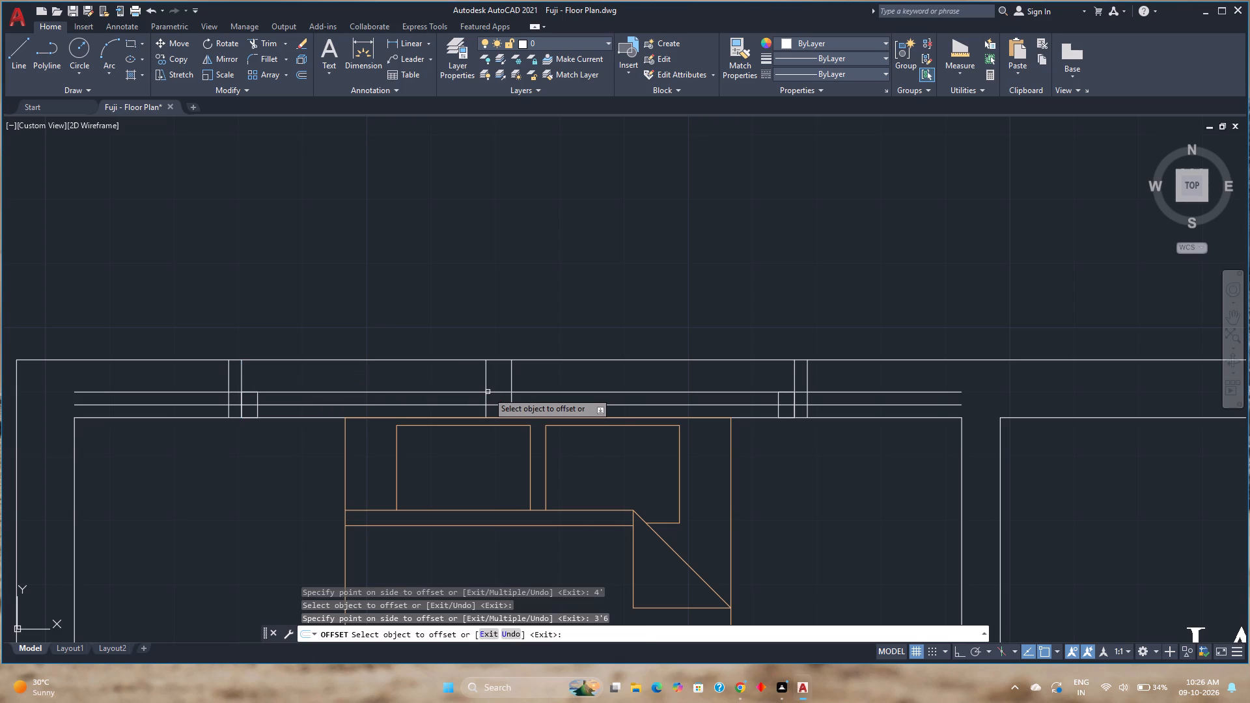
{"action": "key", "text": "Escape"}
Trim the lower wall offset line inside the window's west frame rectangle and both offset lines between the west jamb lines.
{"action": "scroll", "coordinate": [391, 434], "scroll_direction": "up", "scroll_amount": 1}
{"action": "middle_click_drag", "start_coordinate": [391, 434], "coordinate": [419, 449]}
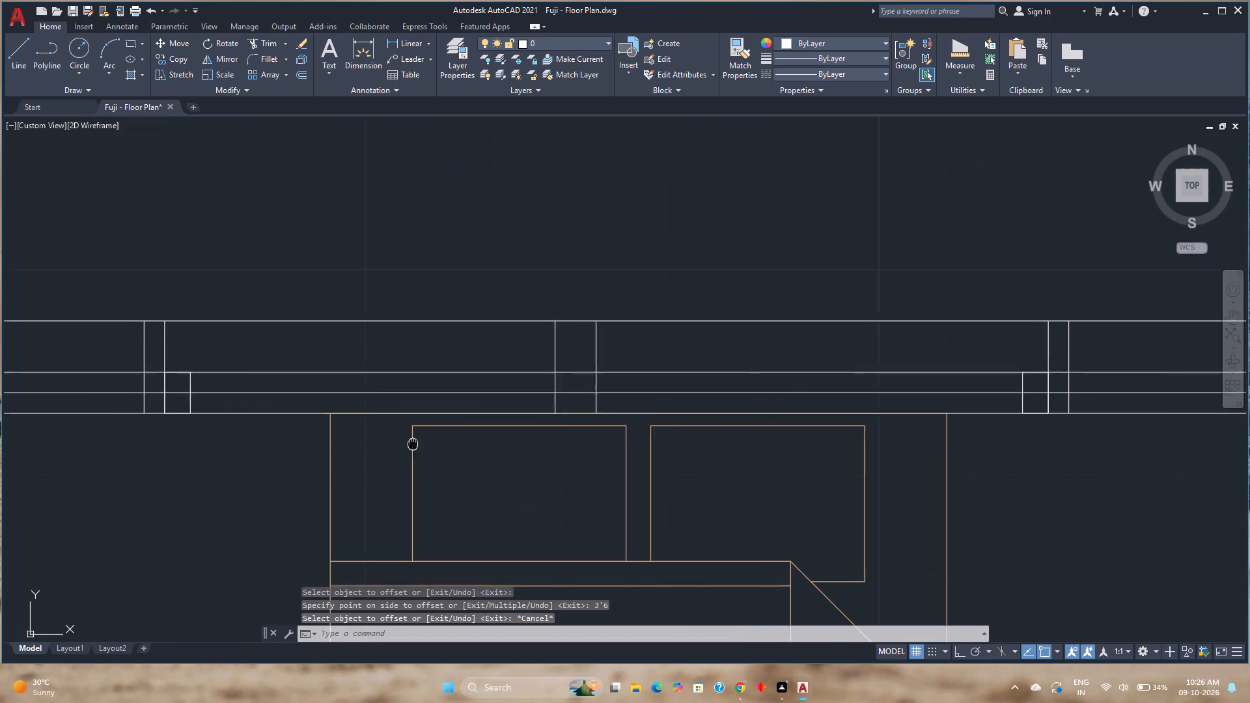
{"action": "middle_click_drag", "start_coordinate": [419, 449], "coordinate": [445, 472]}
{"action": "type", "text": "tr"}
{"action": "key", "text": "Return"}
{"action": "scroll", "coordinate": [189, 436], "scroll_direction": "up", "scroll_amount": 3}
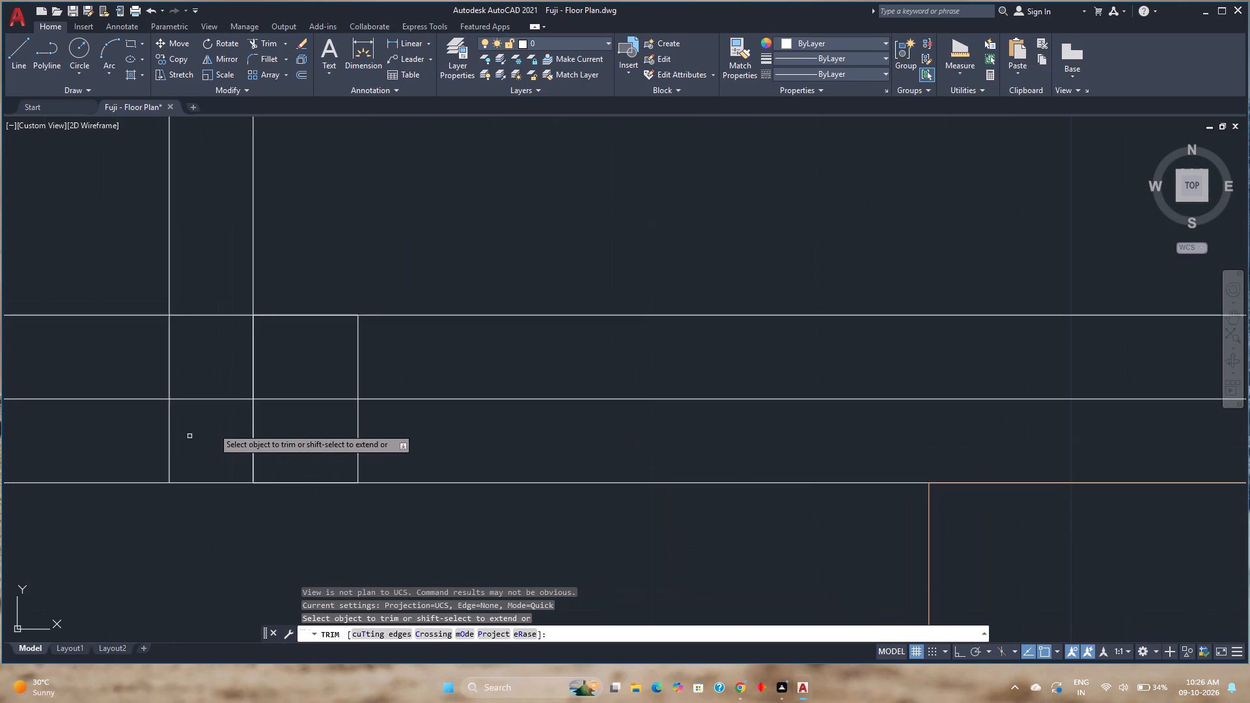
{"action": "left_click", "coordinate": [296, 385]}
{"action": "left_click", "coordinate": [294, 425]}
{"action": "scroll", "coordinate": [294, 425], "scroll_direction": "down", "scroll_amount": 3}
{"action": "middle_click_drag", "start_coordinate": [294, 425], "coordinate": [300, 425]}
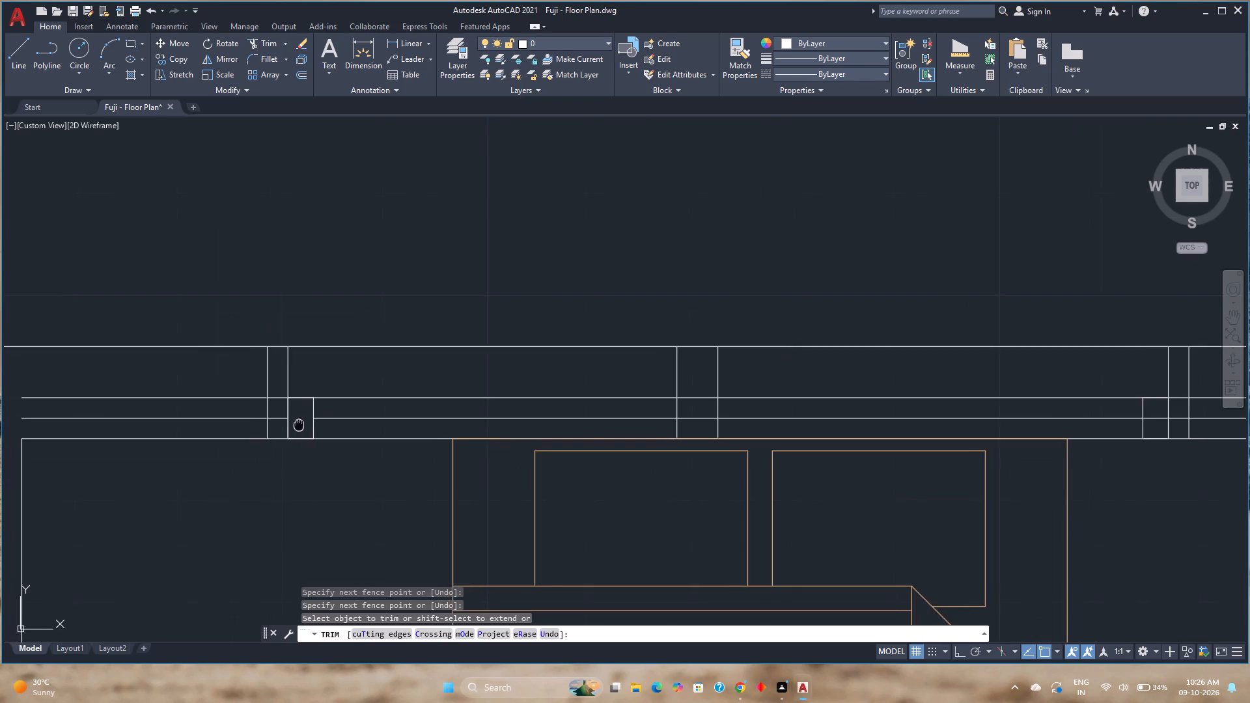
{"action": "middle_click_drag", "start_coordinate": [300, 425], "coordinate": [404, 427]}
{"action": "left_click", "coordinate": [385, 392]}
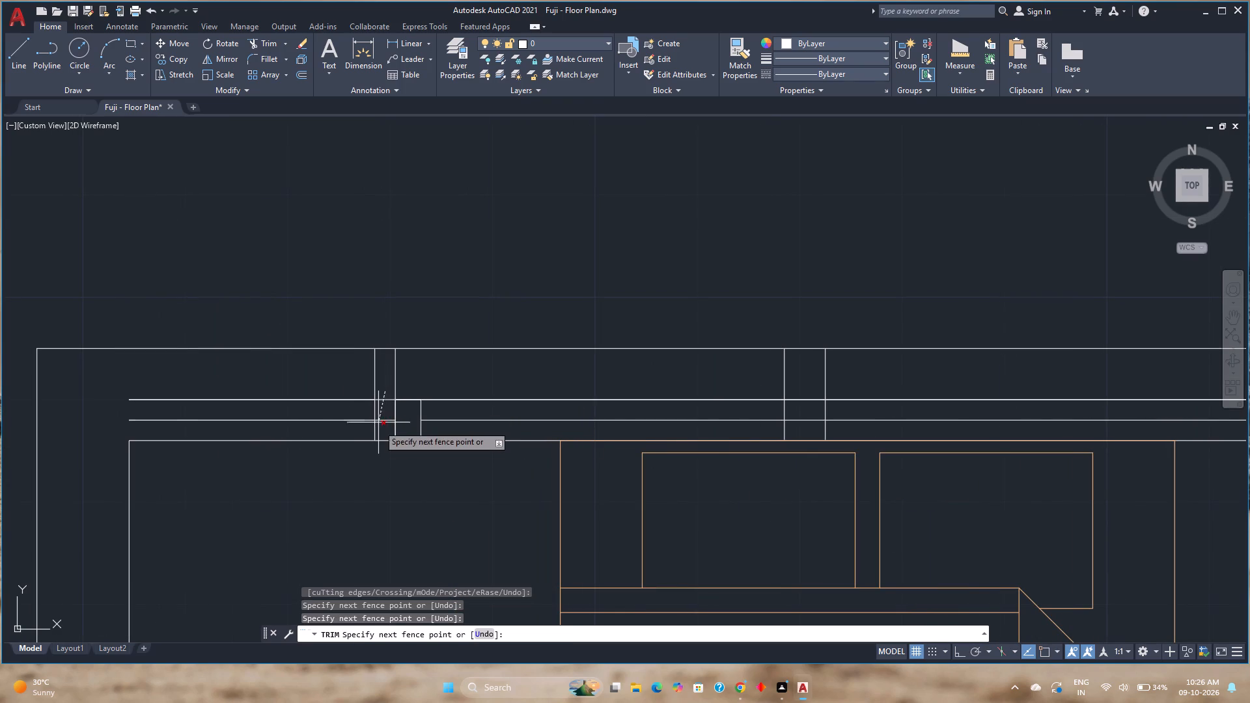
{"action": "left_click", "coordinate": [381, 432]}
Trim both wall offset lines between the window's east jamb lines and the lower offset line inside the east frame rectangle.
{"action": "scroll", "coordinate": [381, 432], "scroll_direction": "down", "scroll_amount": 2}
{"action": "middle_click_drag", "start_coordinate": [381, 432], "coordinate": [223, 437]}
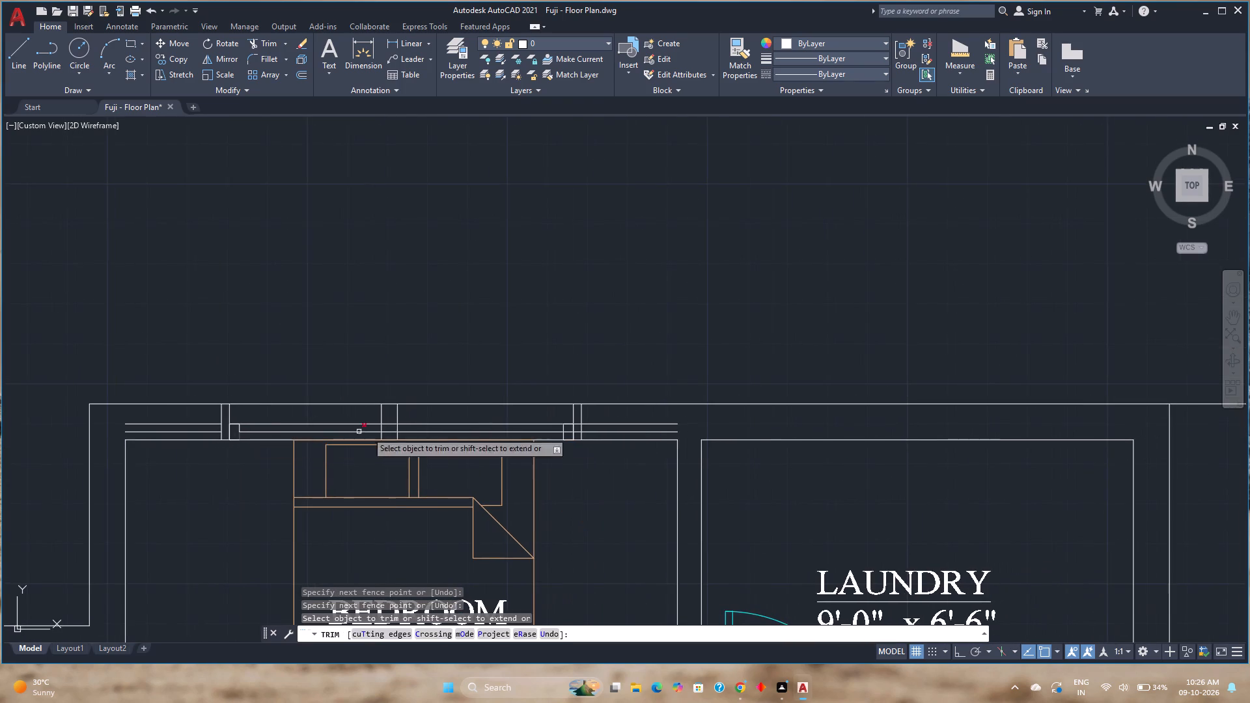
{"action": "scroll", "coordinate": [580, 433], "scroll_direction": "up", "scroll_amount": 3}
{"action": "left_click", "coordinate": [570, 379]}
{"action": "left_click", "coordinate": [566, 443]}
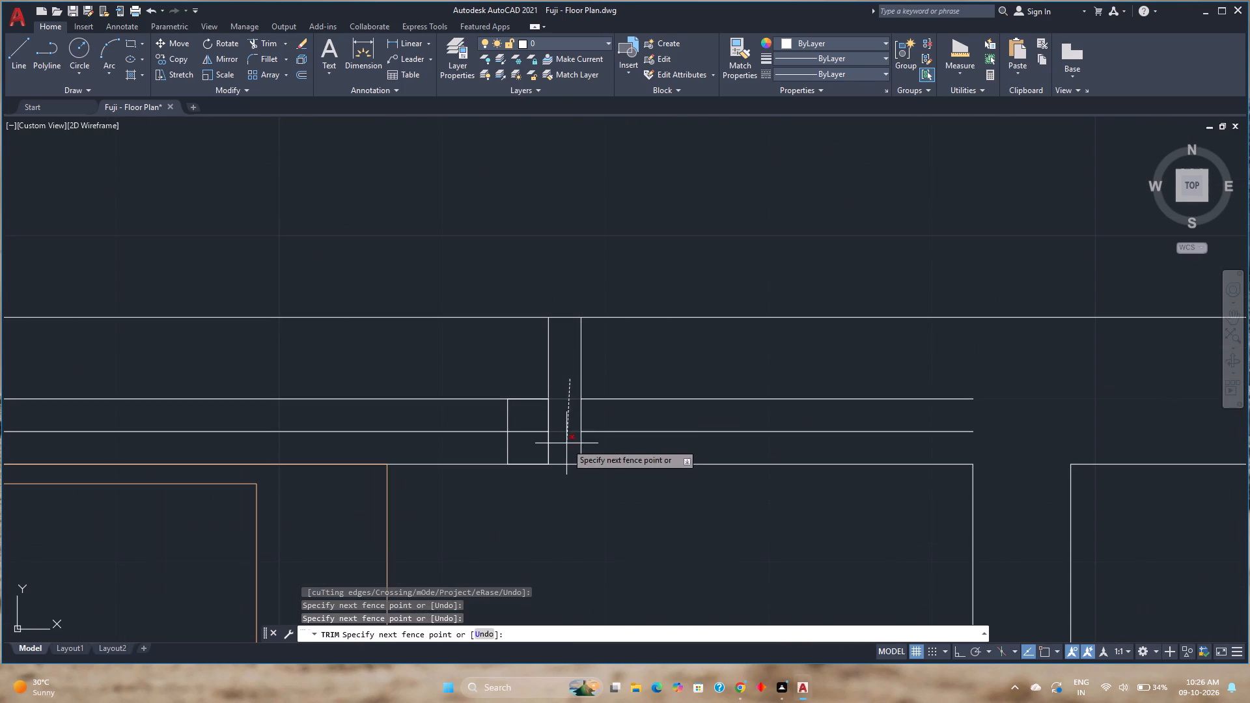
{"action": "left_click", "coordinate": [535, 417]}
{"action": "left_click", "coordinate": [540, 443]}
Trim the two middle vertical lines above the upper offset line, and the upper offset line between the west frame and the western middle line.
{"action": "scroll", "coordinate": [428, 435], "scroll_direction": "down", "scroll_amount": 2}
{"action": "middle_click_drag", "start_coordinate": [428, 435], "coordinate": [613, 436]}
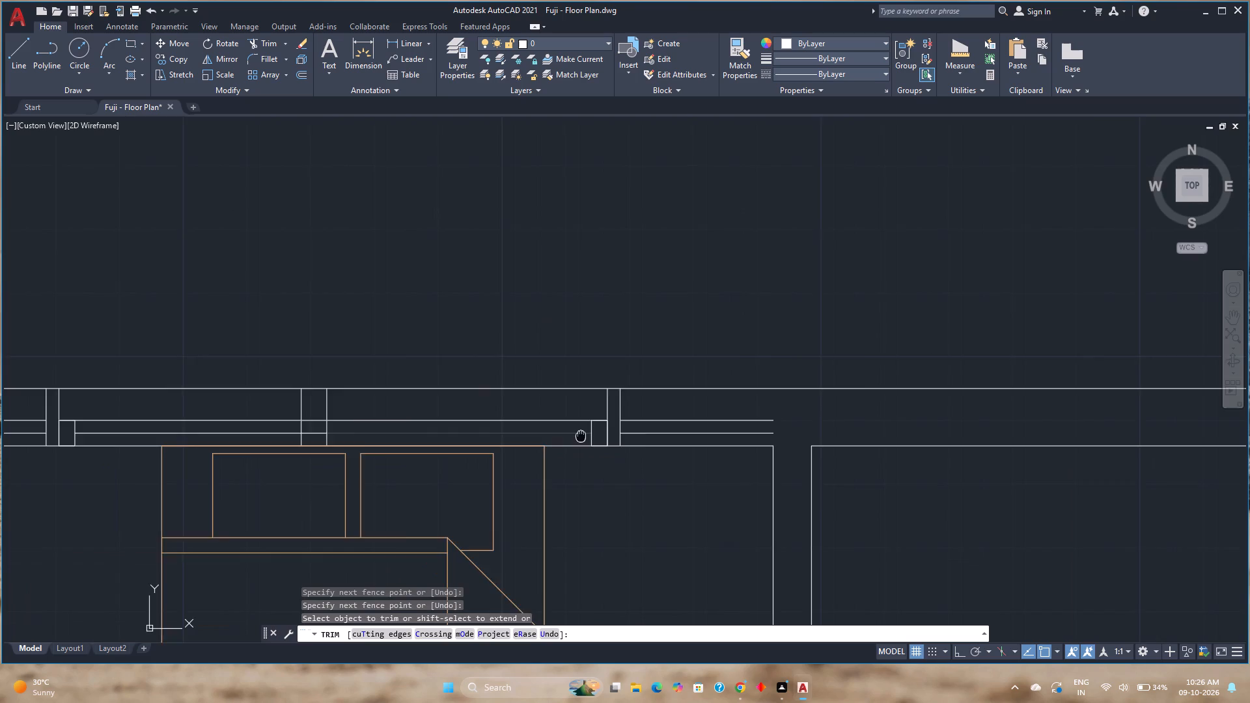
{"action": "middle_click_drag", "start_coordinate": [613, 436], "coordinate": [770, 437]}
{"action": "left_click", "coordinate": [580, 399]}
{"action": "left_click", "coordinate": [472, 402]}
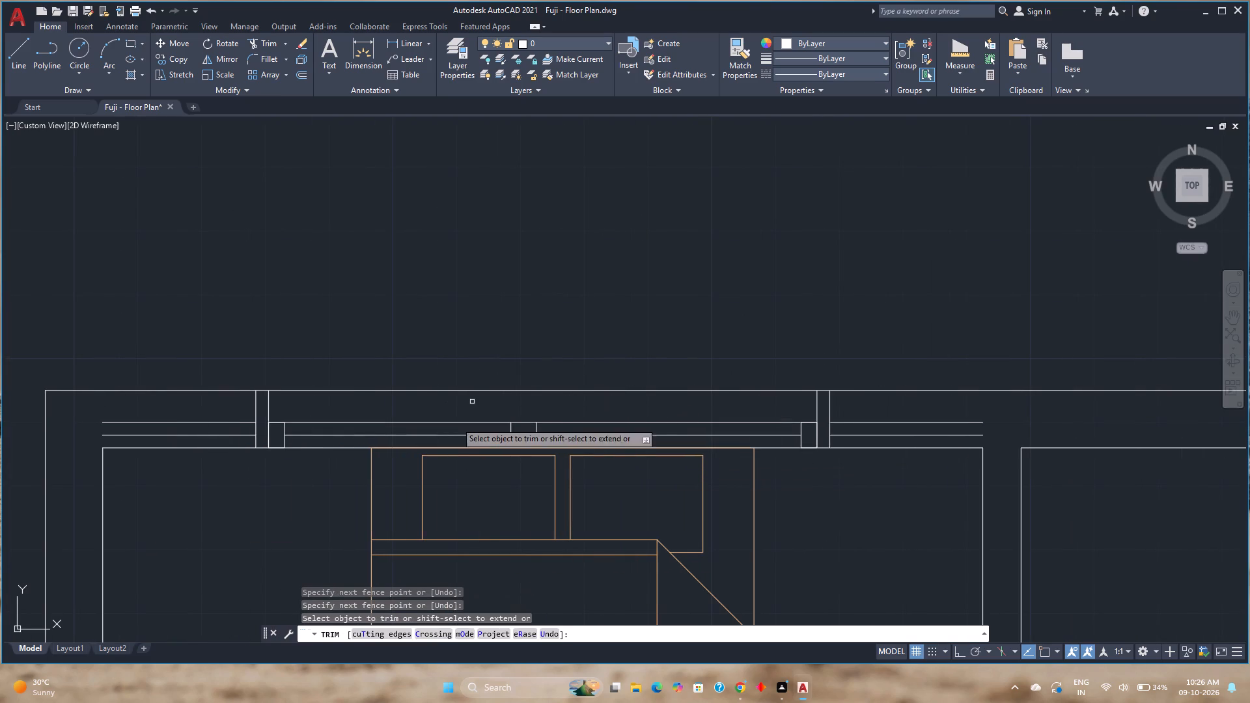
{"action": "left_click", "coordinate": [464, 428]}
{"action": "left_click", "coordinate": [466, 408]}
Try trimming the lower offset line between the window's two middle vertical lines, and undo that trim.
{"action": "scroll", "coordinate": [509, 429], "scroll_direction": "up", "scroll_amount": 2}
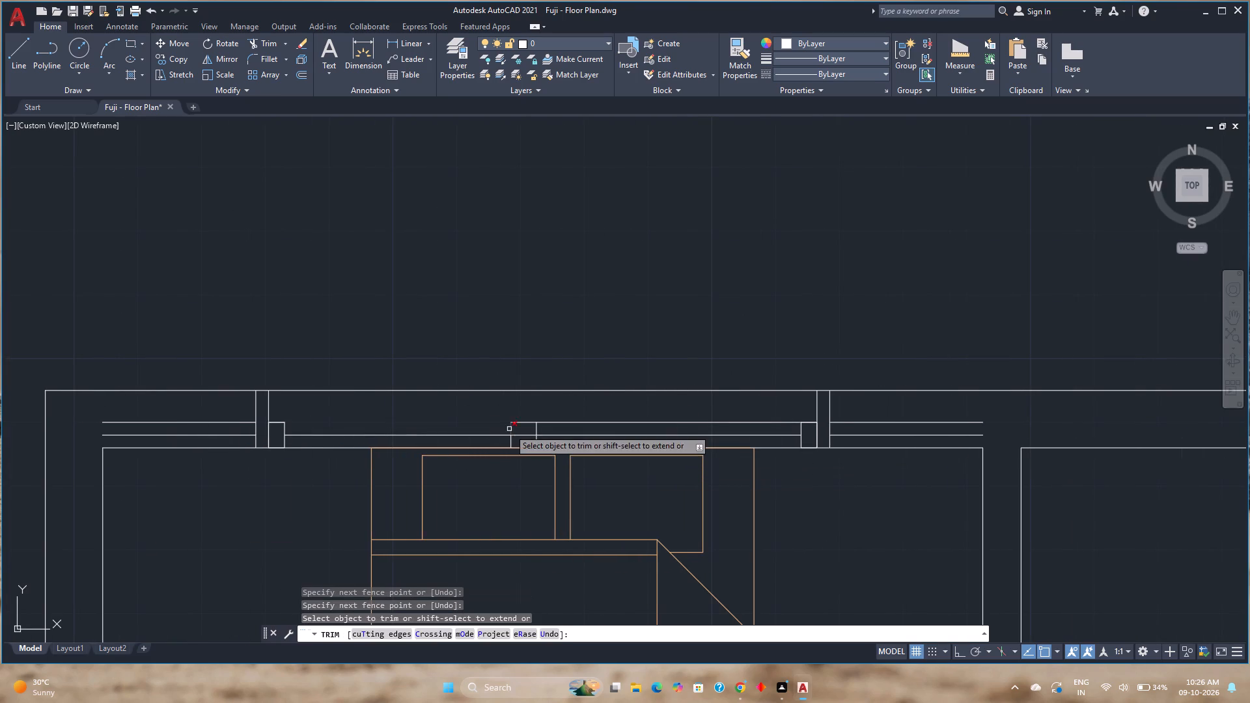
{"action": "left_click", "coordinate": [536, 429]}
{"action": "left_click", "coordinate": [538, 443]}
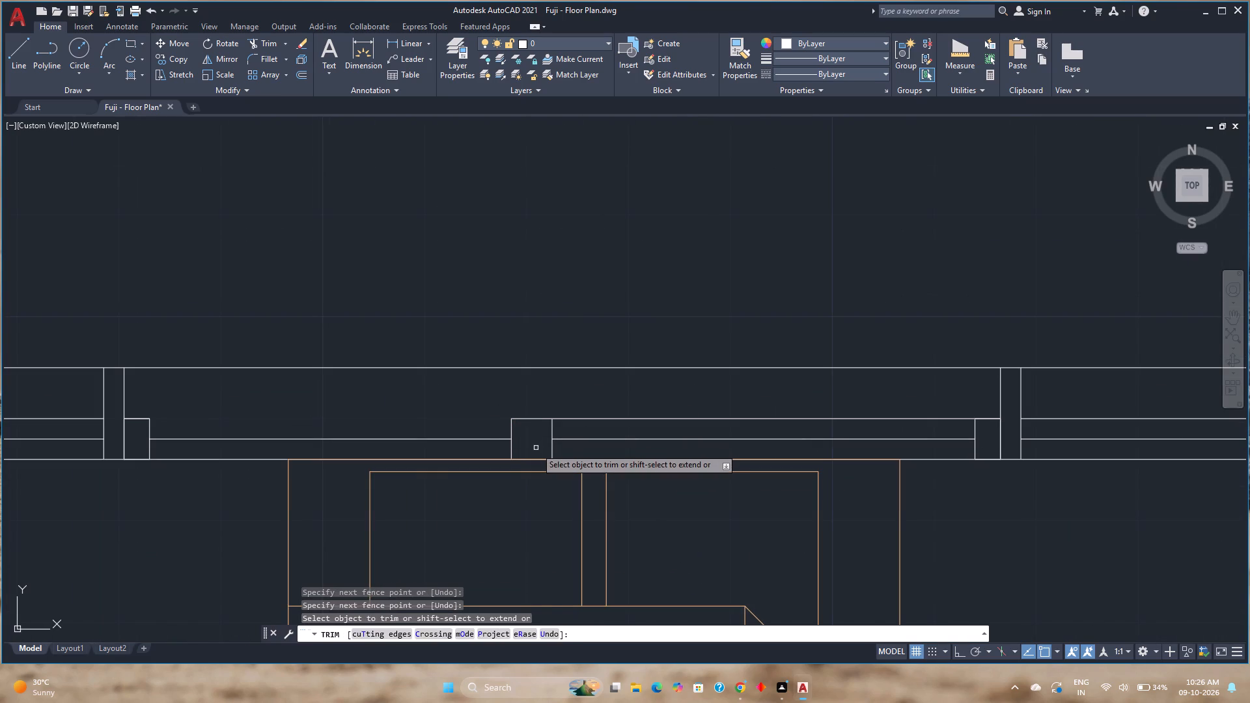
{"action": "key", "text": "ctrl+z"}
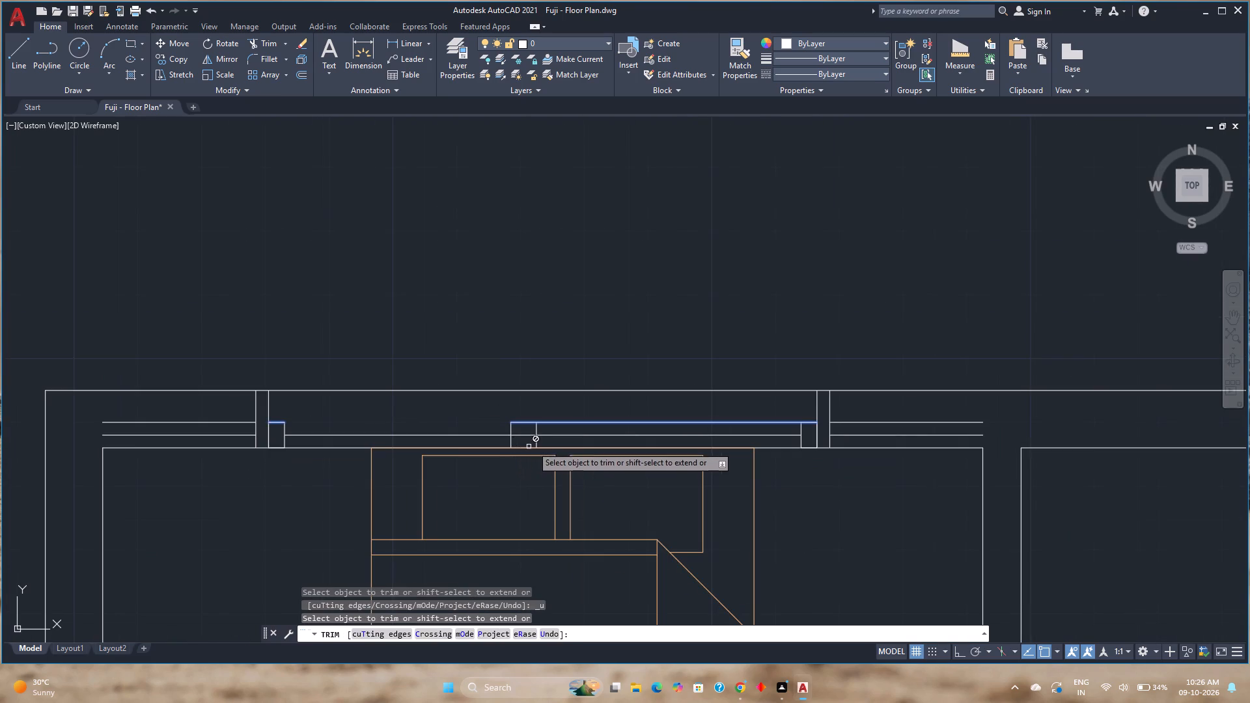
Trim the western middle vertical below the lower offset line and the eastern middle vertical above it to form overlapping sashes.
{"action": "scroll", "coordinate": [531, 443], "scroll_direction": "up", "scroll_amount": 4}
{"action": "left_click", "coordinate": [434, 440]}
{"action": "left_click", "coordinate": [479, 440]}
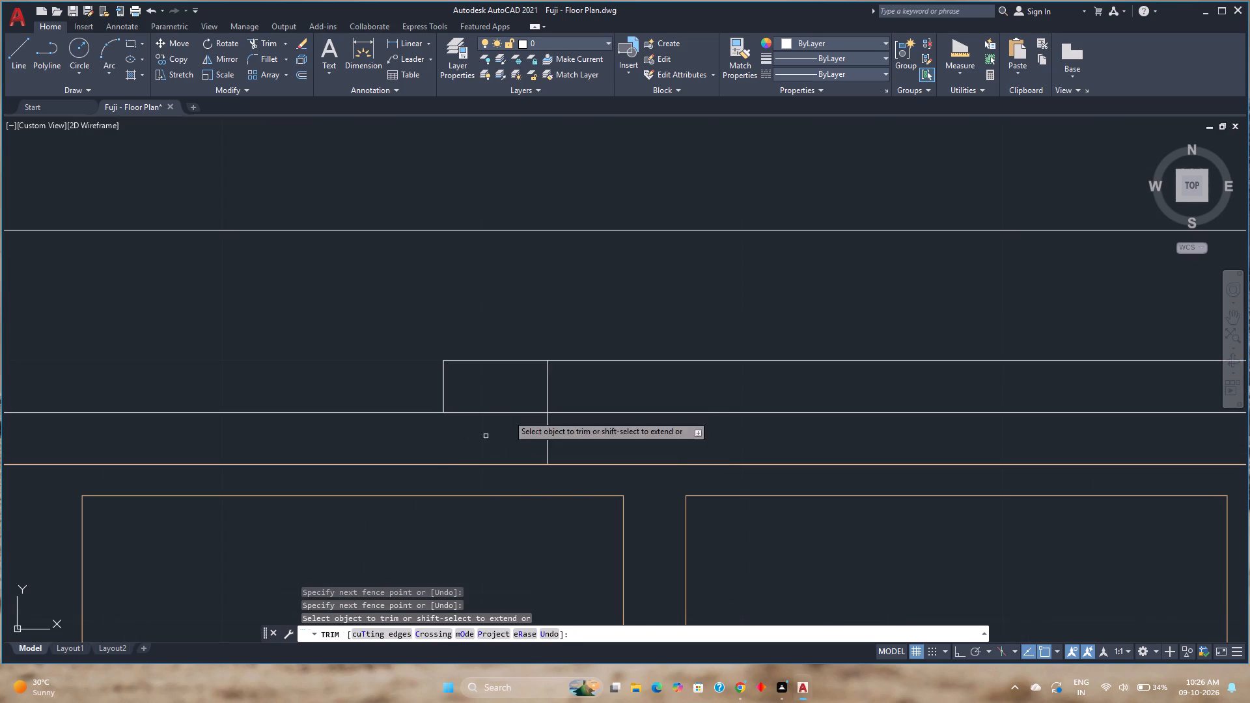
{"action": "left_click", "coordinate": [525, 387]}
{"action": "left_click", "coordinate": [566, 388]}
{"action": "scroll", "coordinate": [566, 388], "scroll_direction": "down", "scroll_amount": 4}
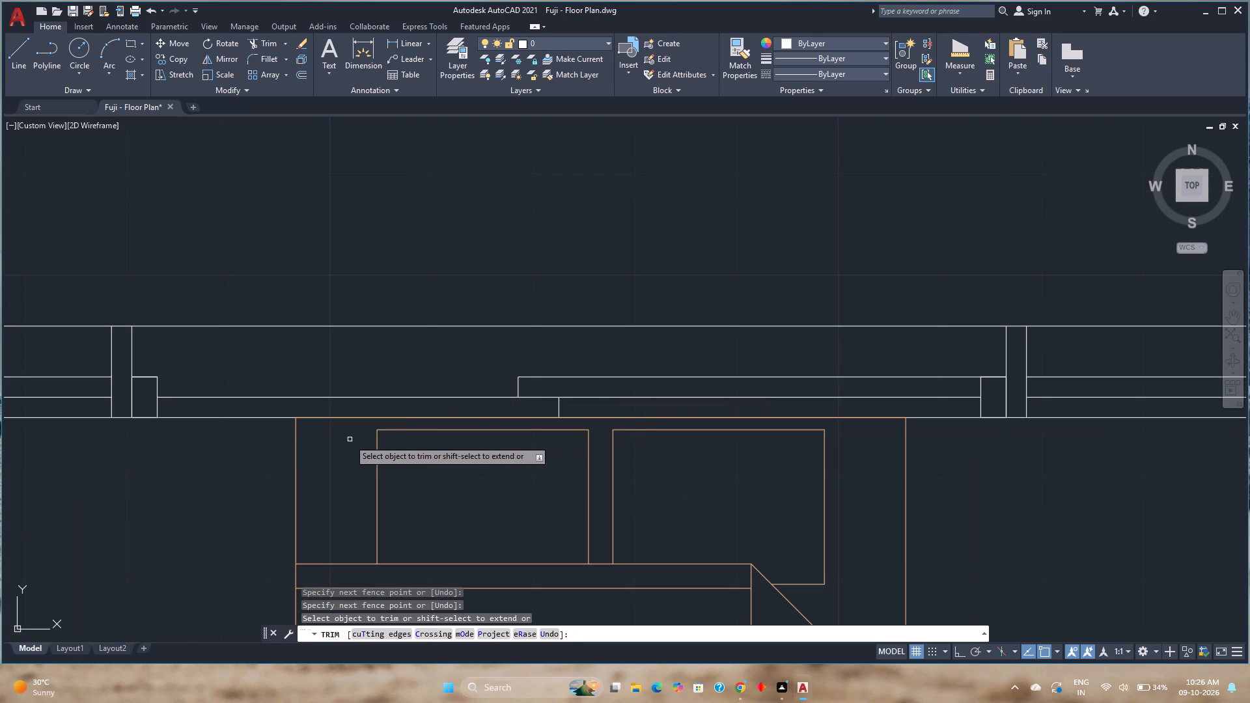
{"action": "key", "text": "Escape"}
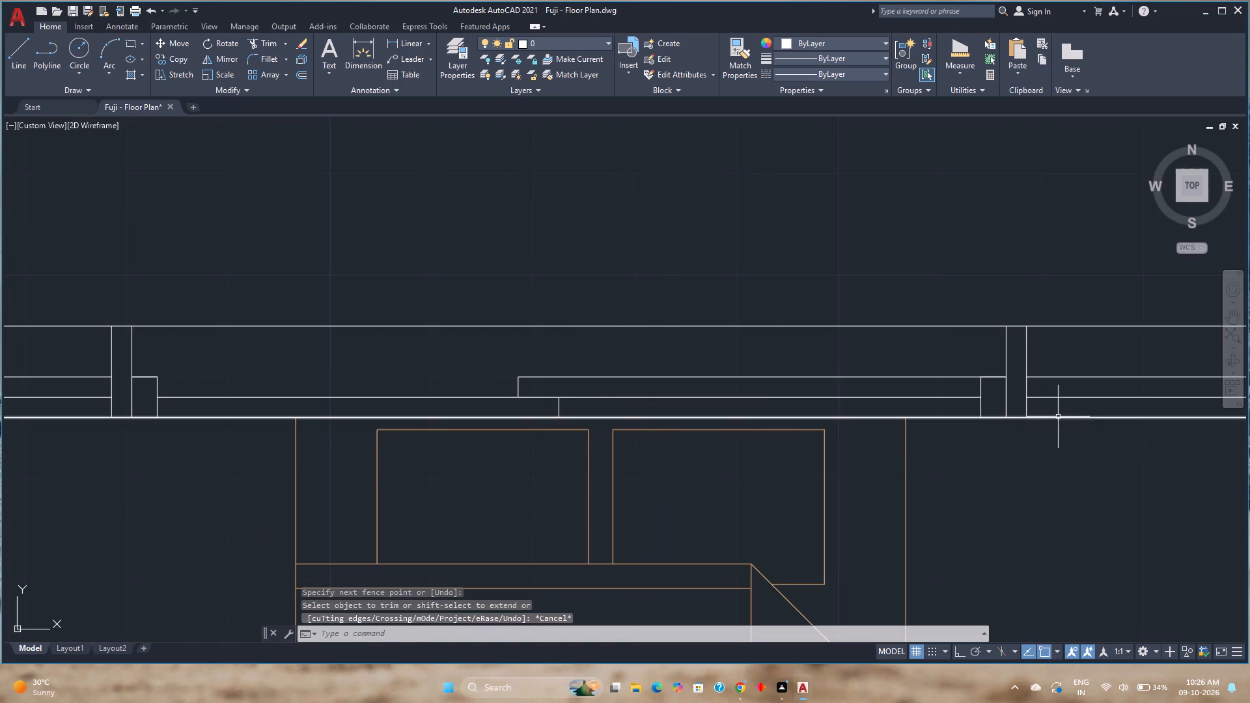
Erase the four leftover wall offset segments outside the window's east and west jambs.
{"action": "left_click", "coordinate": [1074, 402]}
{"action": "left_click", "coordinate": [1052, 370]}
{"action": "middle_click_drag", "start_coordinate": [491, 399], "coordinate": [652, 400]}
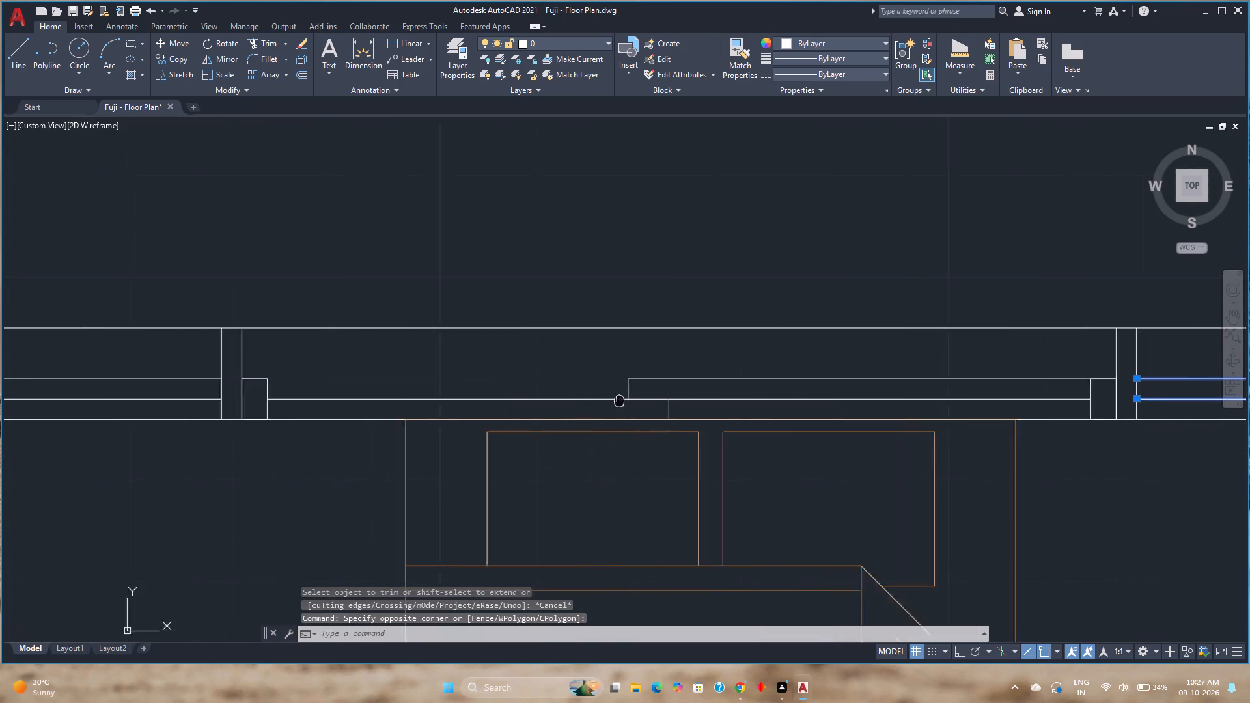
{"action": "middle_click_drag", "start_coordinate": [652, 400], "coordinate": [883, 432]}
{"action": "left_click", "coordinate": [477, 438]}
{"action": "left_click", "coordinate": [412, 395]}
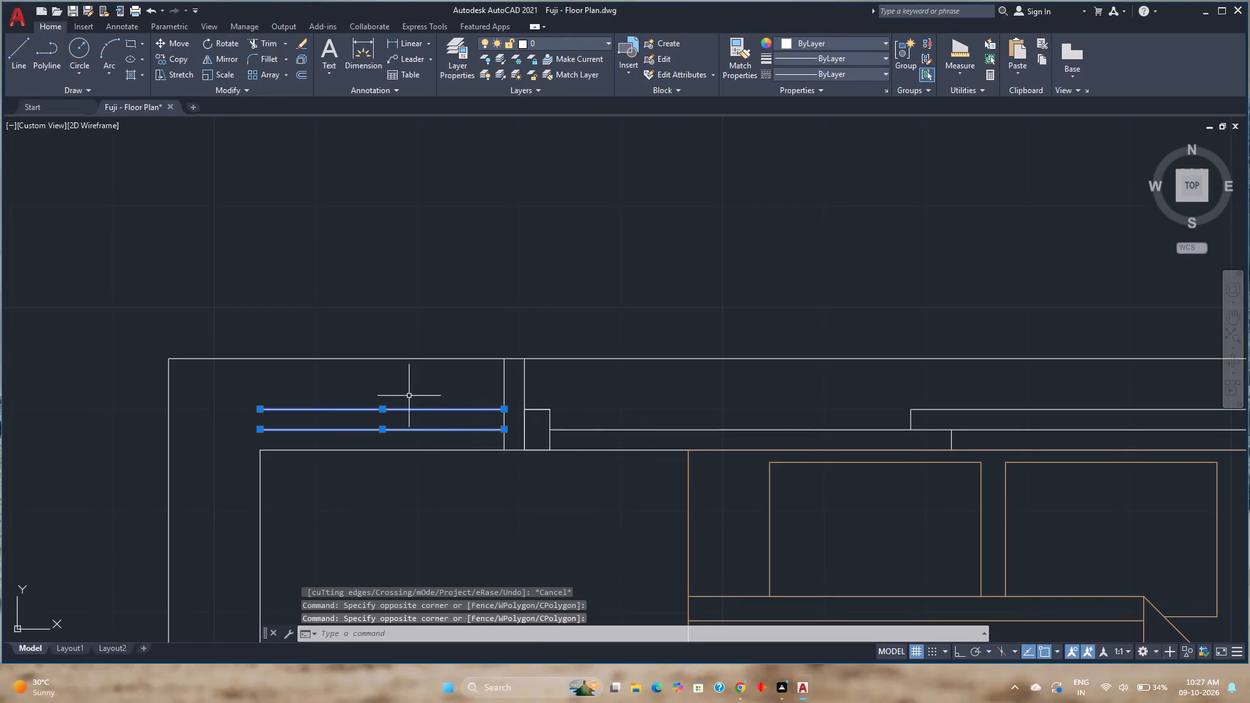
{"action": "key", "text": "Delete"}
Assign the bedroom window's frame rectangles, sash lines and both inner jamb lines to the Windows layer.
{"action": "scroll", "coordinate": [407, 396], "scroll_direction": "down", "scroll_amount": 2}
{"action": "middle_click_drag", "start_coordinate": [407, 396], "coordinate": [329, 419]}
{"action": "scroll", "coordinate": [511, 434], "scroll_direction": "up", "scroll_amount": 2}
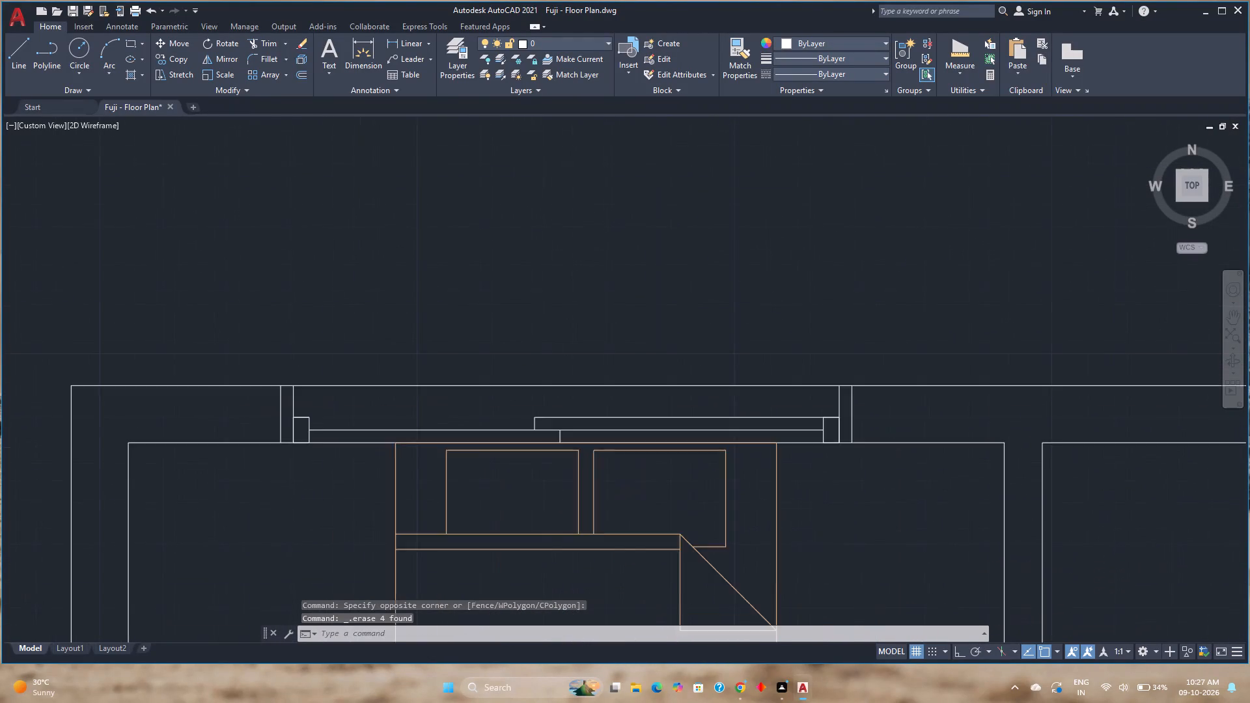
{"action": "left_click", "coordinate": [1021, 432]}
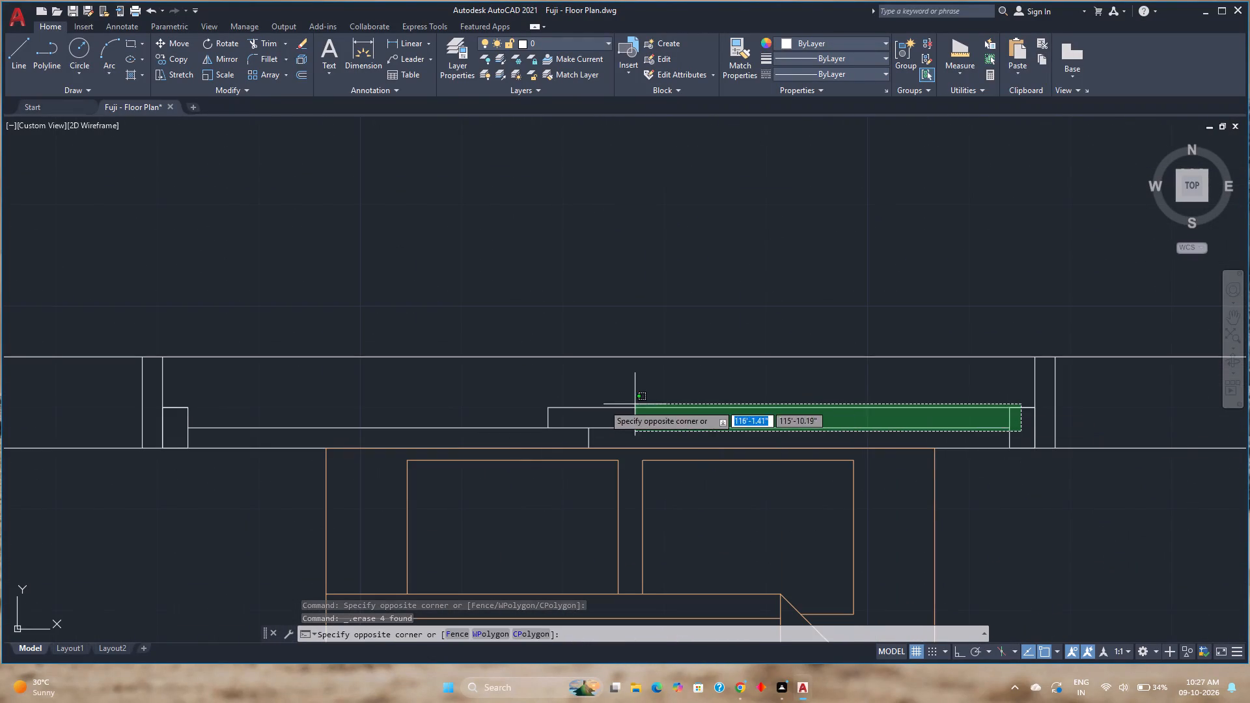
{"action": "left_click", "coordinate": [158, 400]}
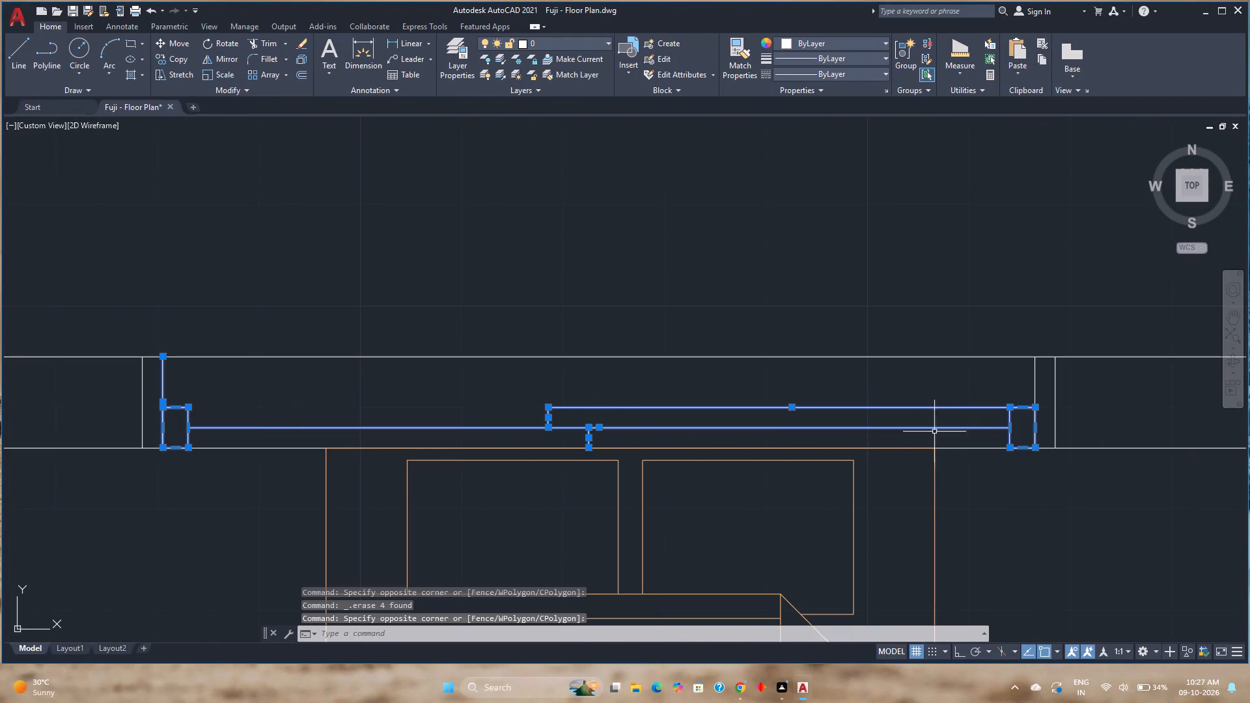
{"action": "left_click", "coordinate": [1035, 378]}
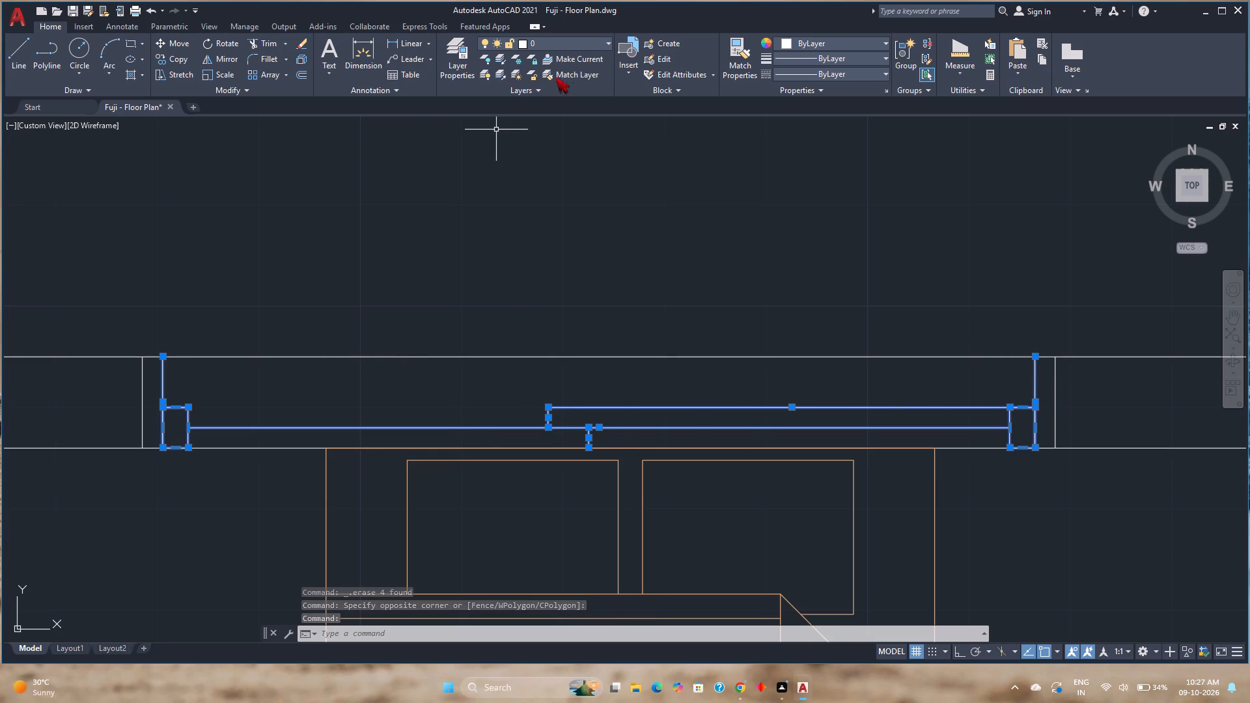
{"action": "left_click", "coordinate": [551, 40]}
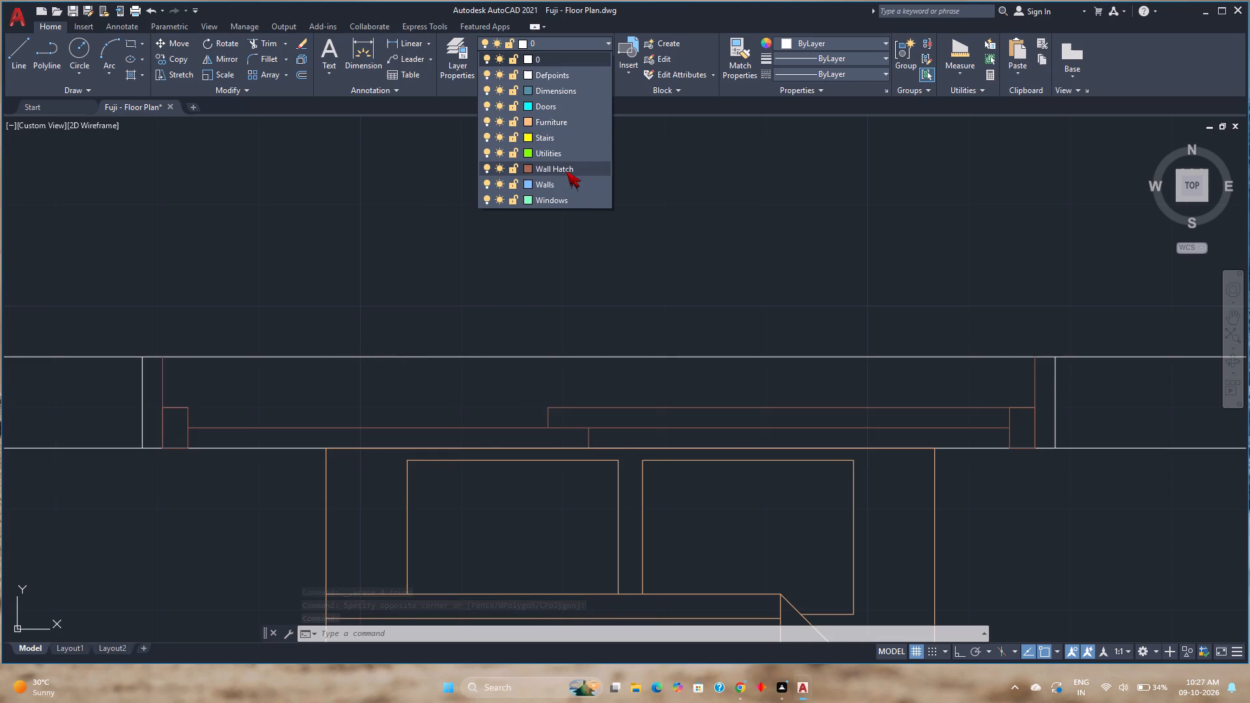
{"action": "left_click", "coordinate": [572, 197]}
{"action": "scroll", "coordinate": [523, 221], "scroll_direction": "down", "scroll_amount": 1}
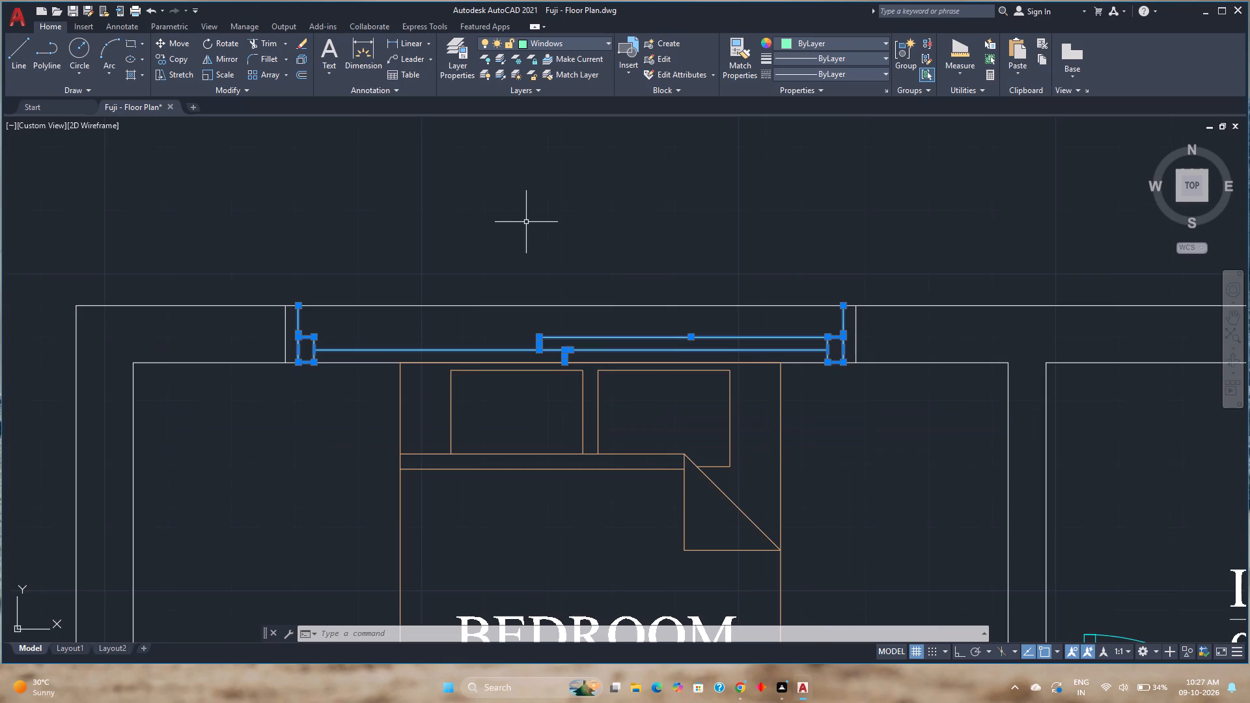
{"action": "key", "text": "Escape"}
Save the floor plan drawing.
{"action": "scroll", "coordinate": [527, 284], "scroll_direction": "down", "scroll_amount": 2}
{"action": "middle_click_drag", "start_coordinate": [527, 284], "coordinate": [493, 234]}
{"action": "scroll", "coordinate": [493, 234], "scroll_direction": "down", "scroll_amount": 1}
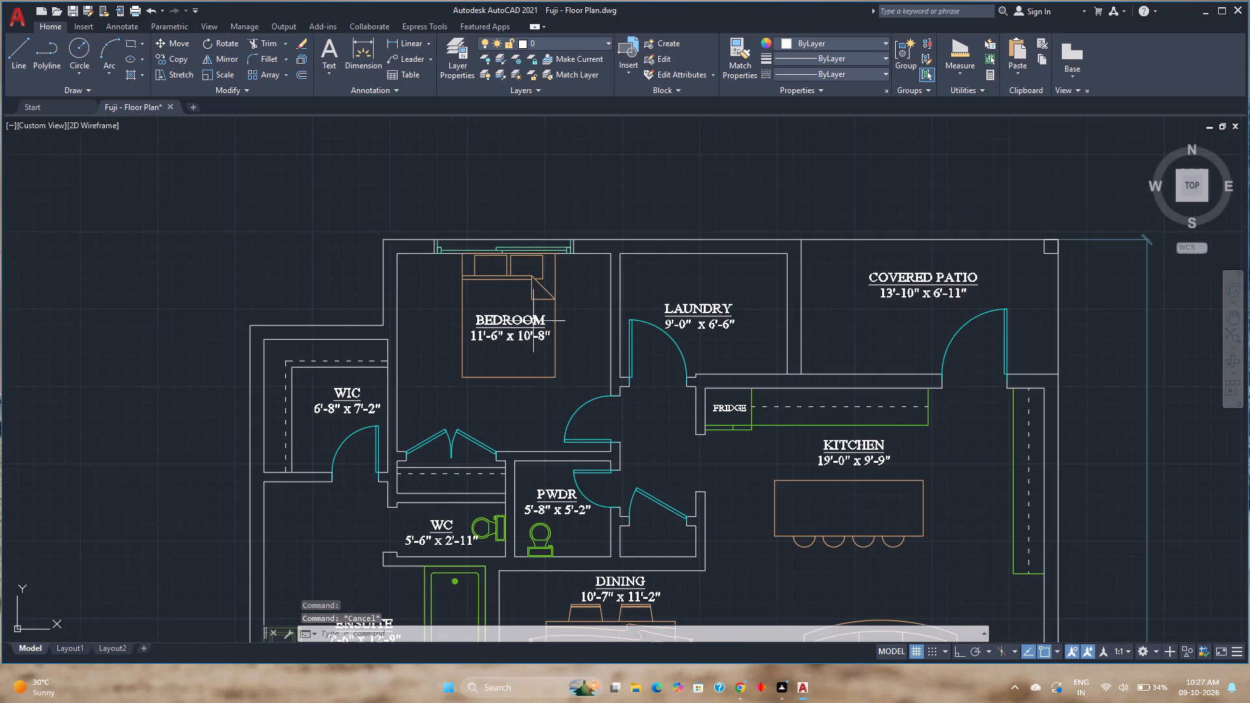
{"action": "middle_click_drag", "start_coordinate": [599, 379], "coordinate": [557, 331]}
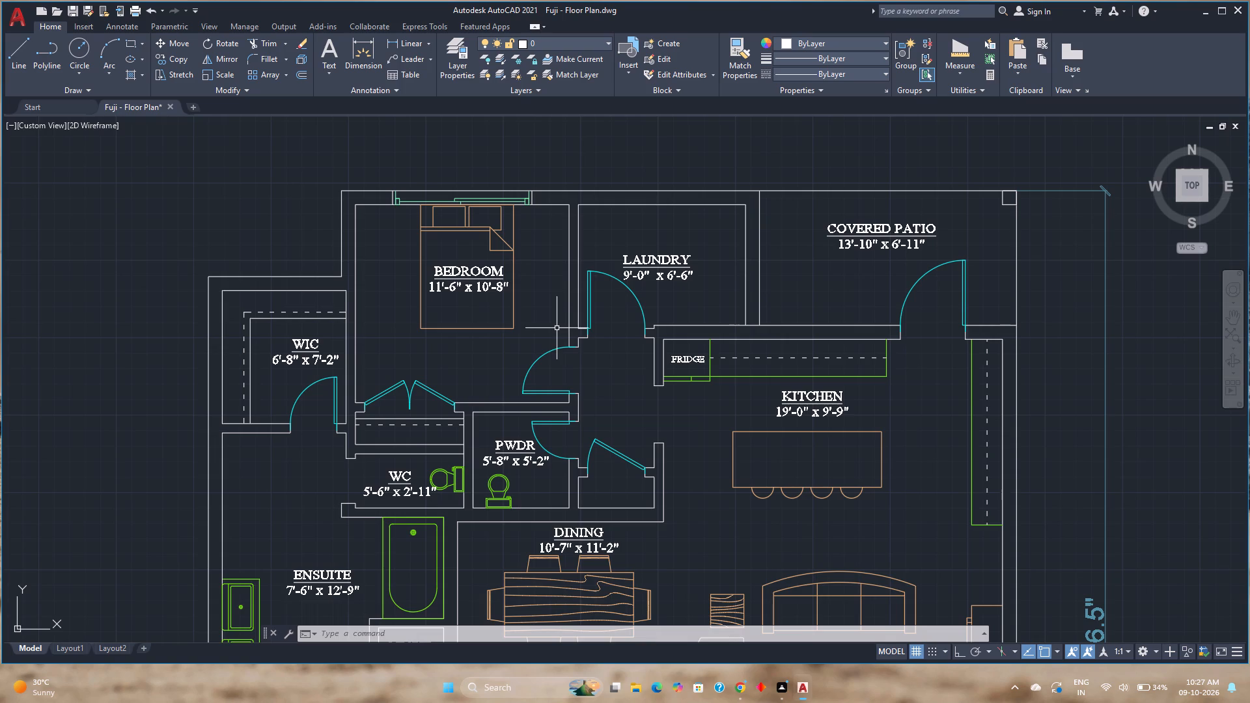
{"action": "scroll", "coordinate": [465, 313], "scroll_direction": "down", "scroll_amount": 1}
{"action": "middle_click_drag", "start_coordinate": [490, 368], "coordinate": [444, 271]}
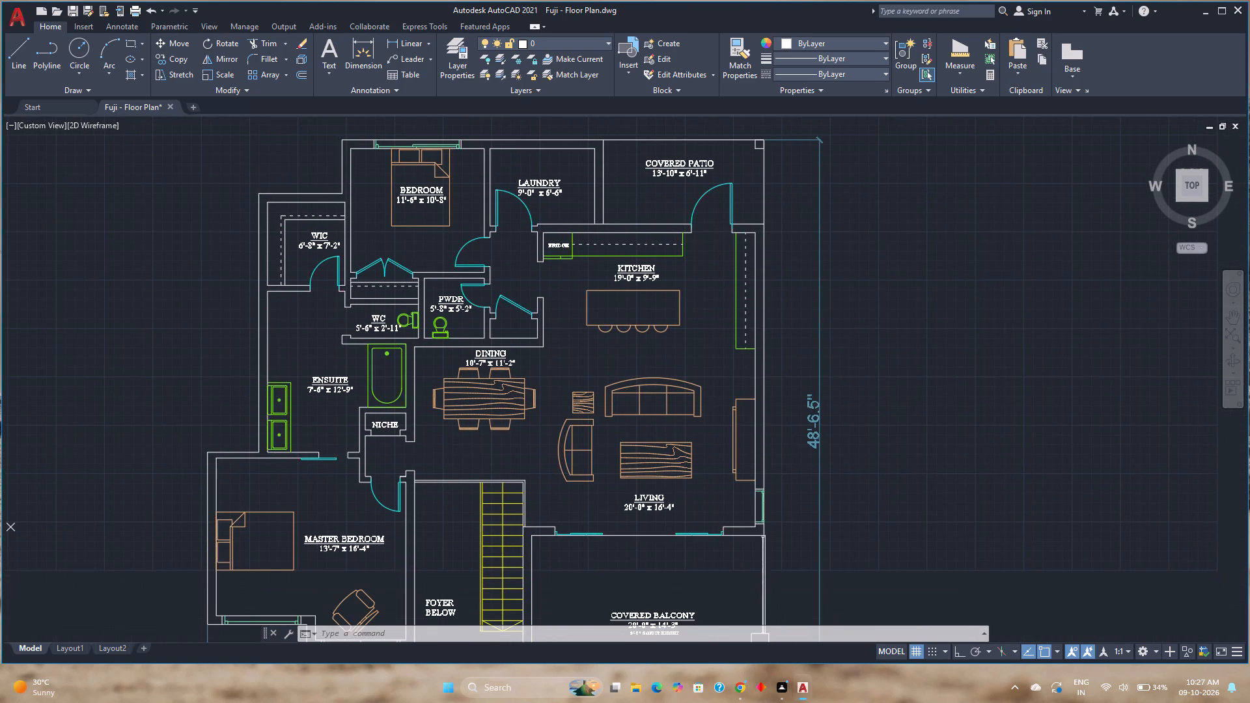
{"action": "key", "text": "ctrl+s"}
{"action": "scroll", "coordinate": [465, 350], "scroll_direction": "down", "scroll_amount": 1}
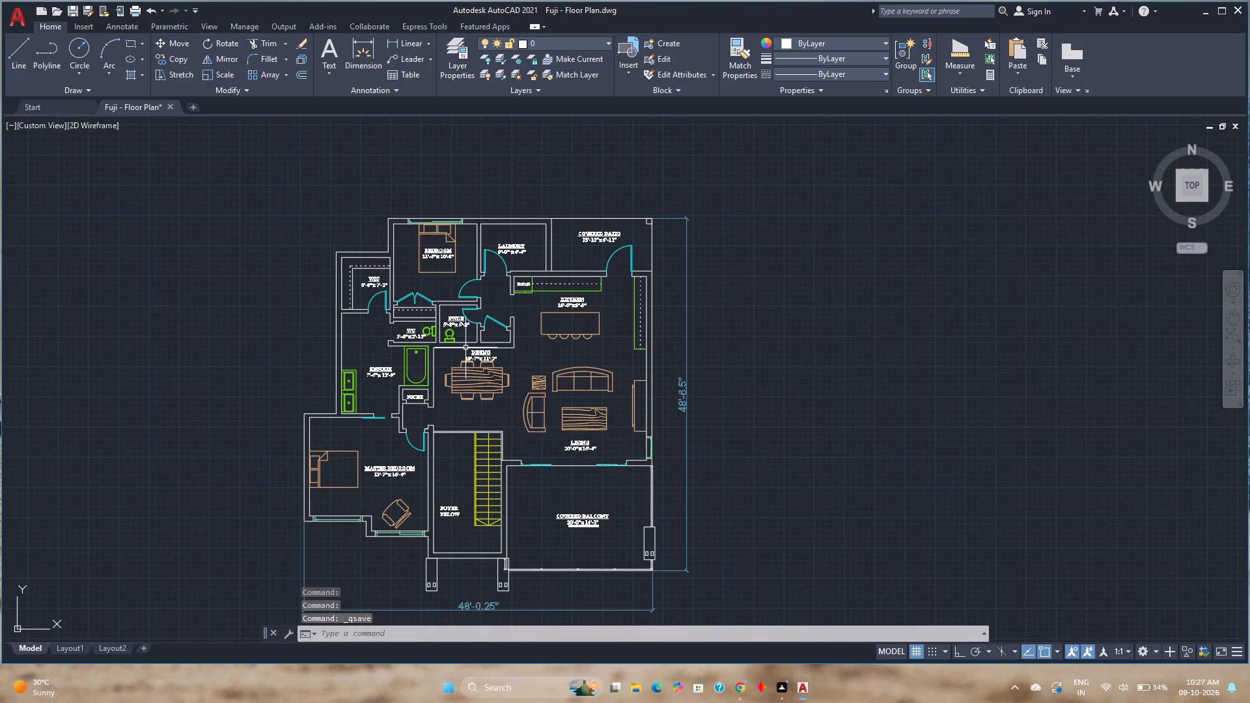
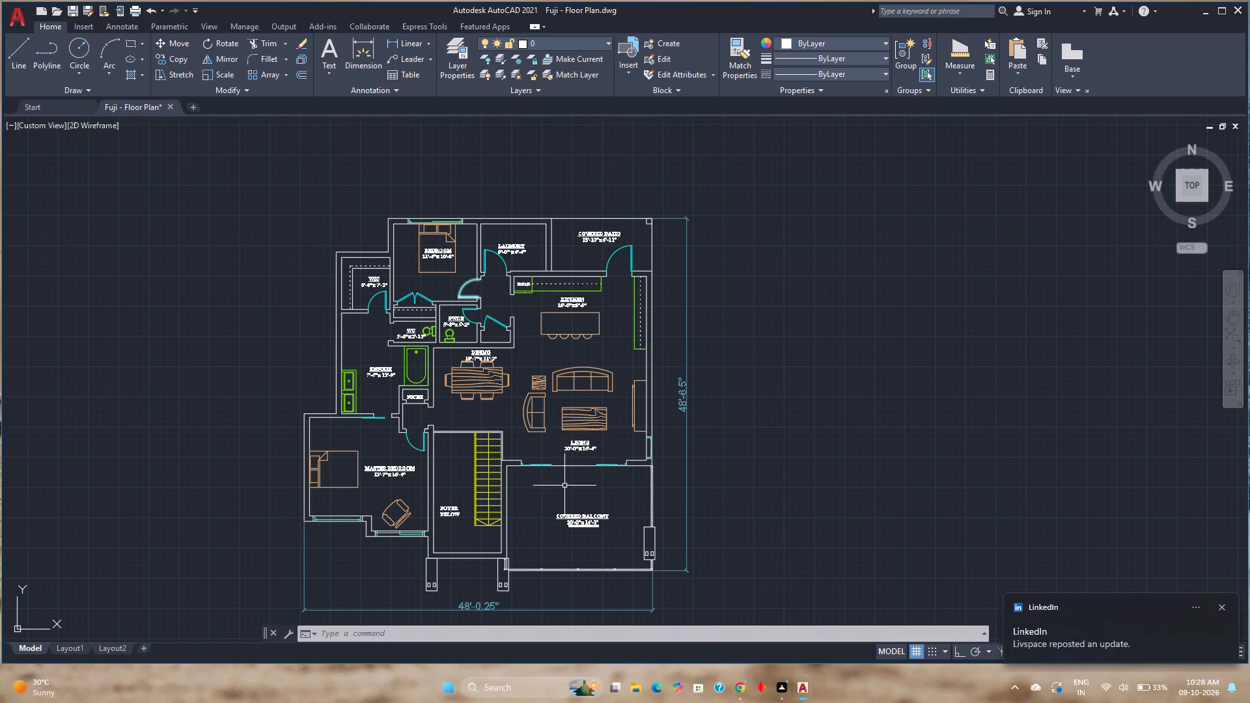
Copy the 9'-8" SOFFIT HEIGHT note from the covered balcony to the small closet east of the powder room.
{"action": "scroll", "coordinate": [566, 509], "scroll_direction": "up", "scroll_amount": 3}
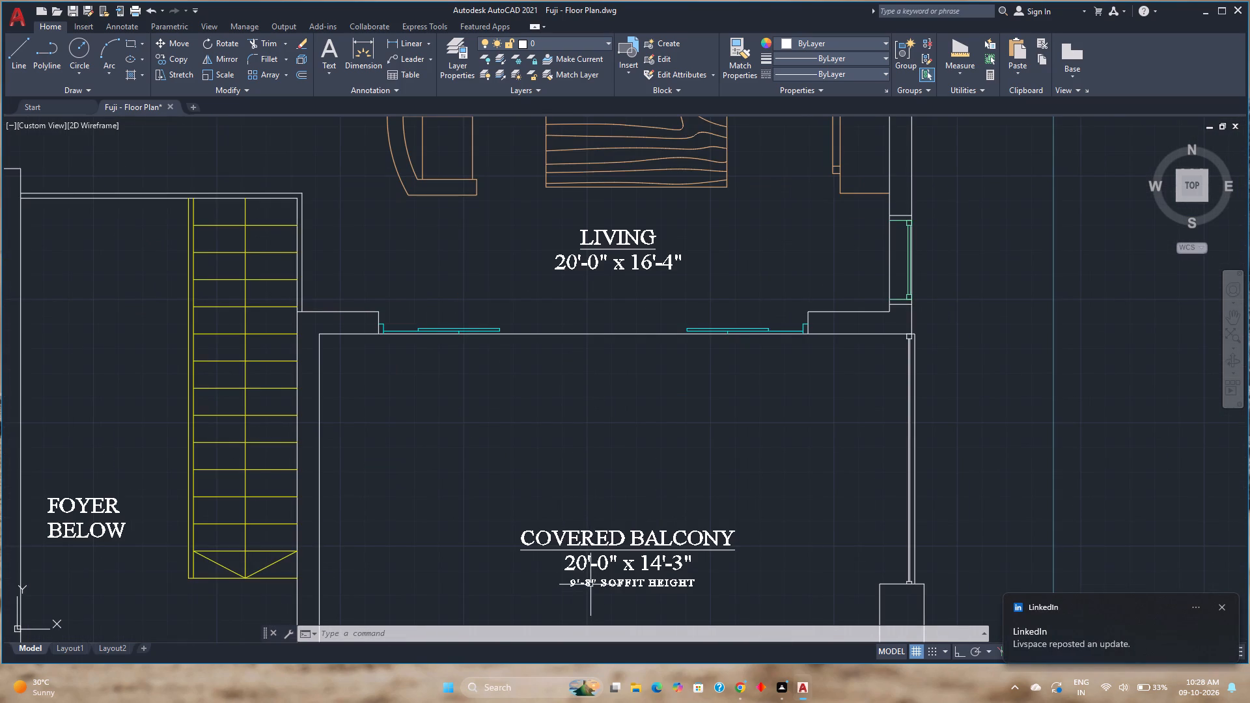
{"action": "left_click", "coordinate": [590, 585]}
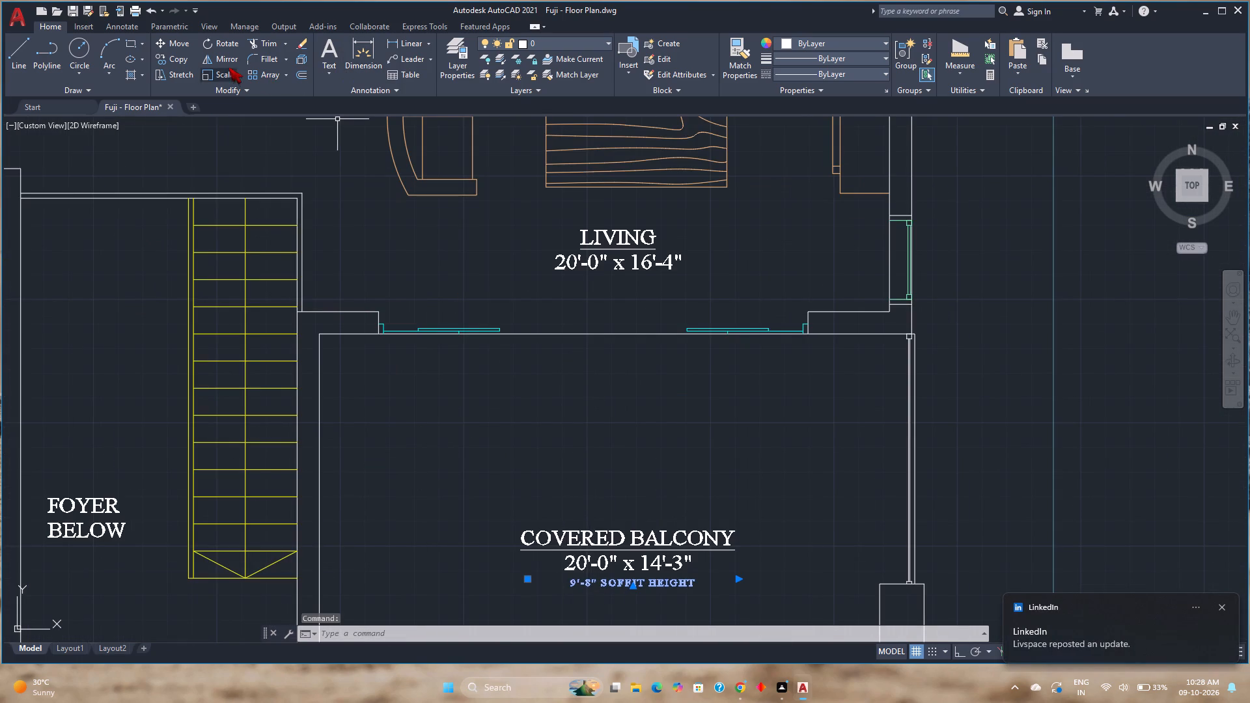
{"action": "left_click", "coordinate": [187, 63]}
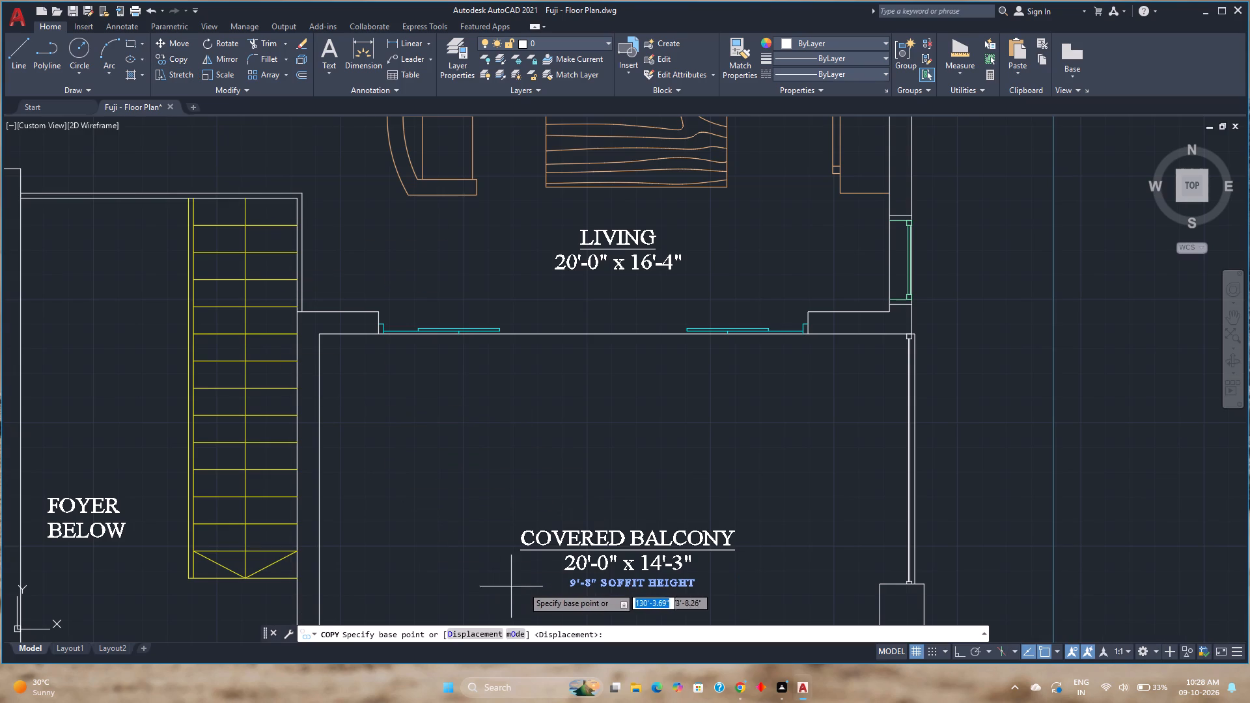
{"action": "left_click", "coordinate": [570, 585]}
{"action": "scroll", "coordinate": [402, 370], "scroll_direction": "down", "scroll_amount": 1}
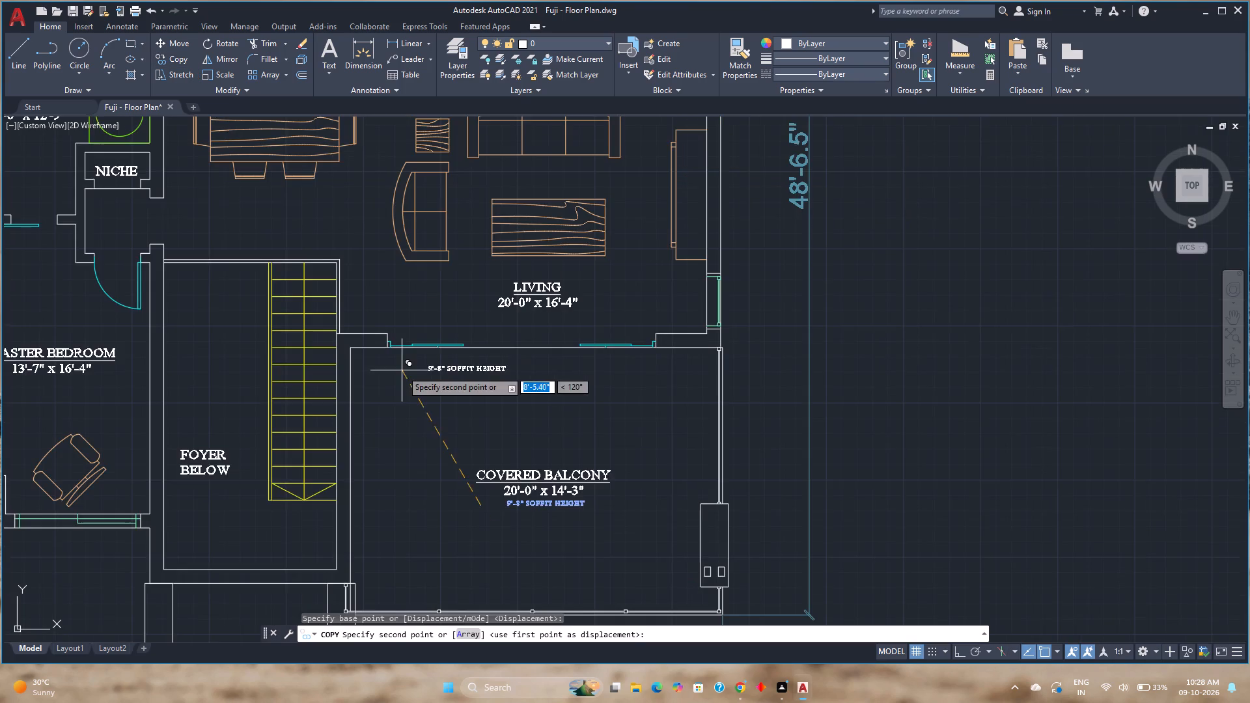
{"action": "middle_click_drag", "start_coordinate": [402, 370], "coordinate": [510, 519]}
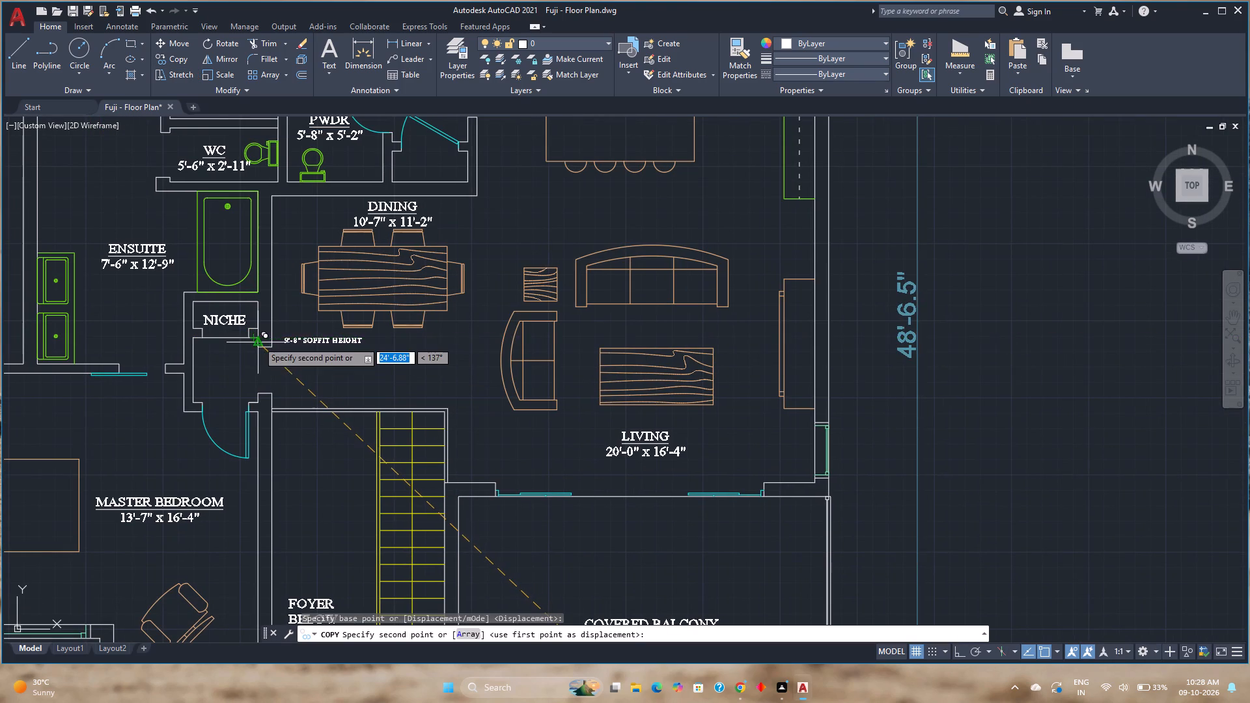
{"action": "middle_click_drag", "start_coordinate": [317, 276], "coordinate": [293, 463]}
{"action": "scroll", "coordinate": [293, 461], "scroll_direction": "down", "scroll_amount": 1}
{"action": "scroll", "coordinate": [326, 406], "scroll_direction": "up", "scroll_amount": 1}
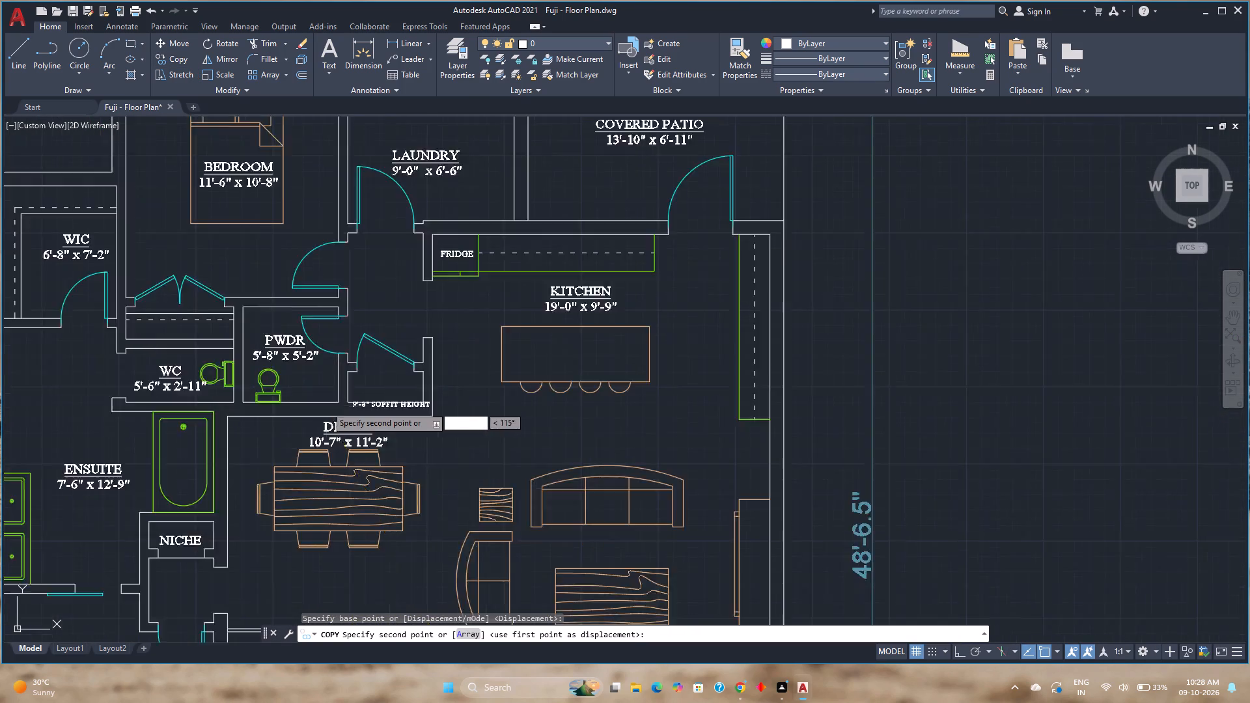
{"action": "scroll", "coordinate": [326, 406], "scroll_direction": "up", "scroll_amount": 2}
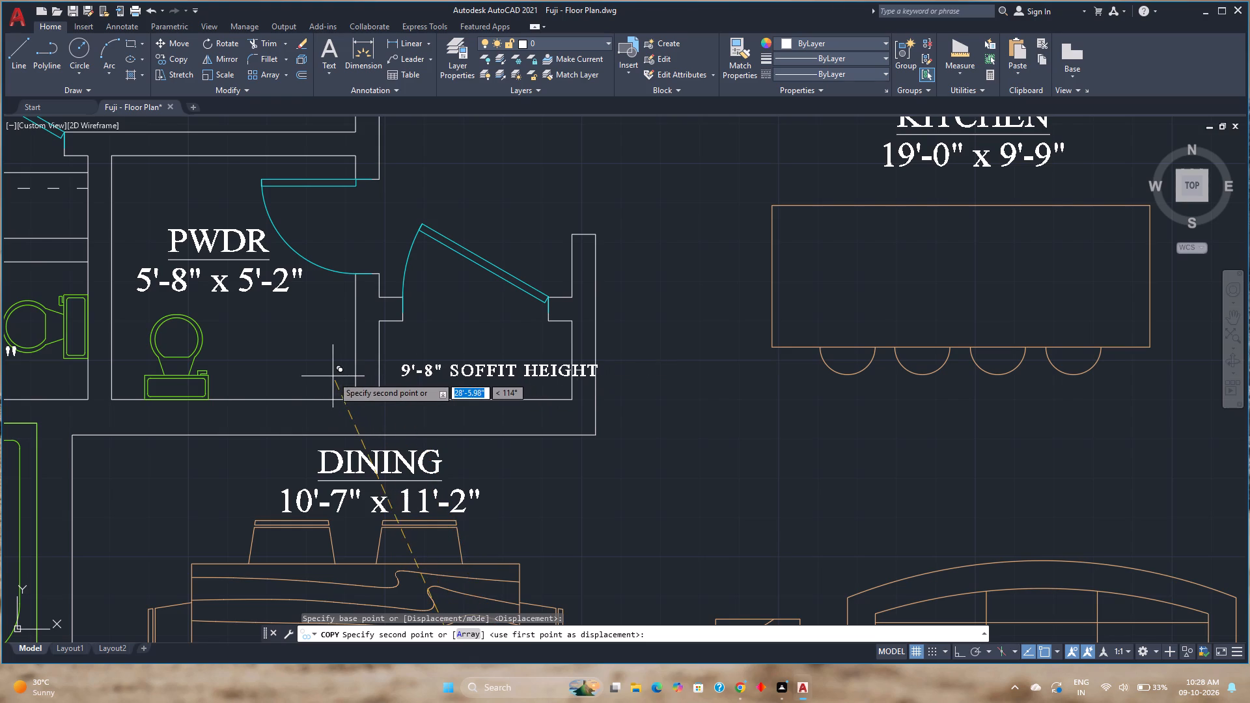
{"action": "left_click", "coordinate": [324, 381]}
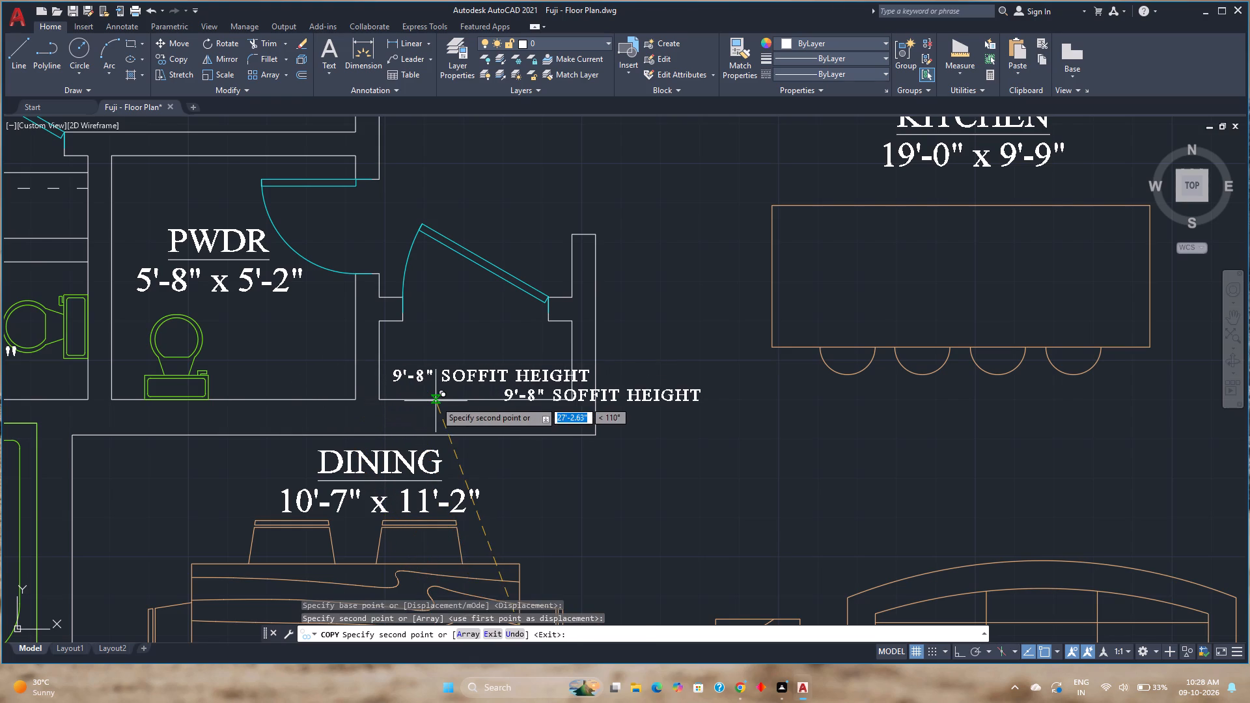
{"action": "key", "text": "Escape"}
Narrow the copied note's text frame to the closet's east wall and move the note to start inside the closet's west wall.
{"action": "left_click", "coordinate": [419, 378]}
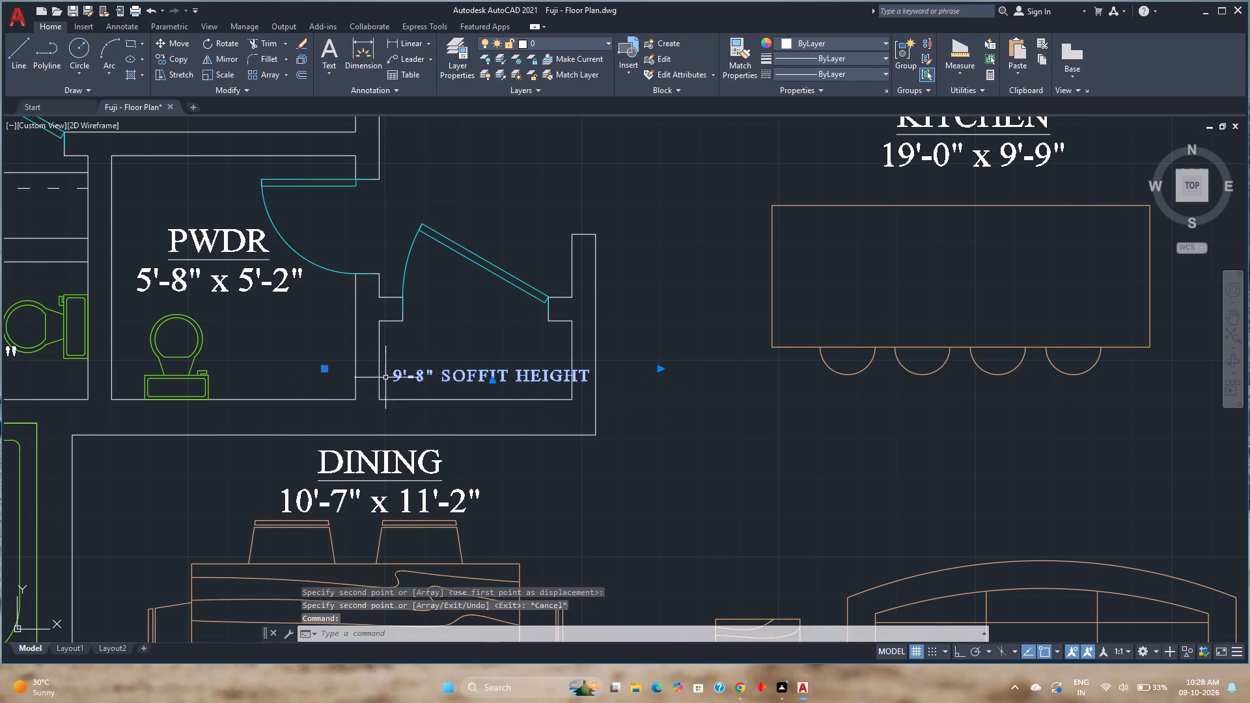
{"action": "left_click", "coordinate": [658, 368]}
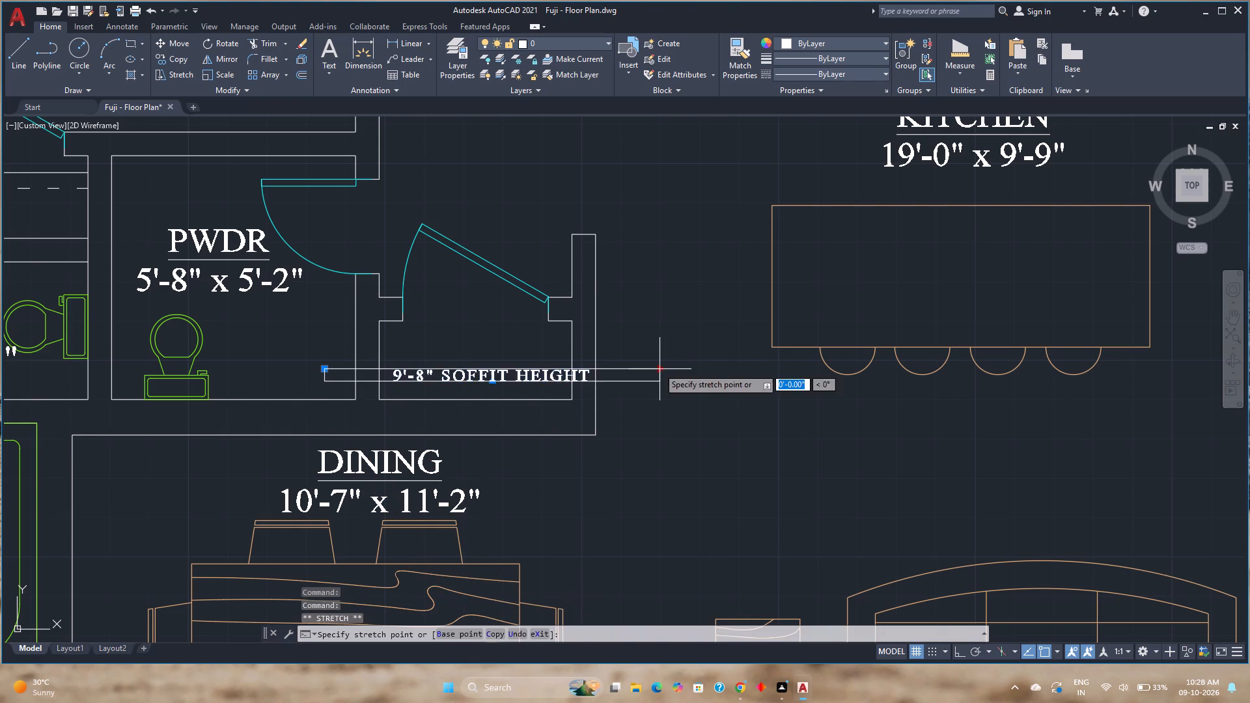
{"action": "left_click", "coordinate": [567, 368]}
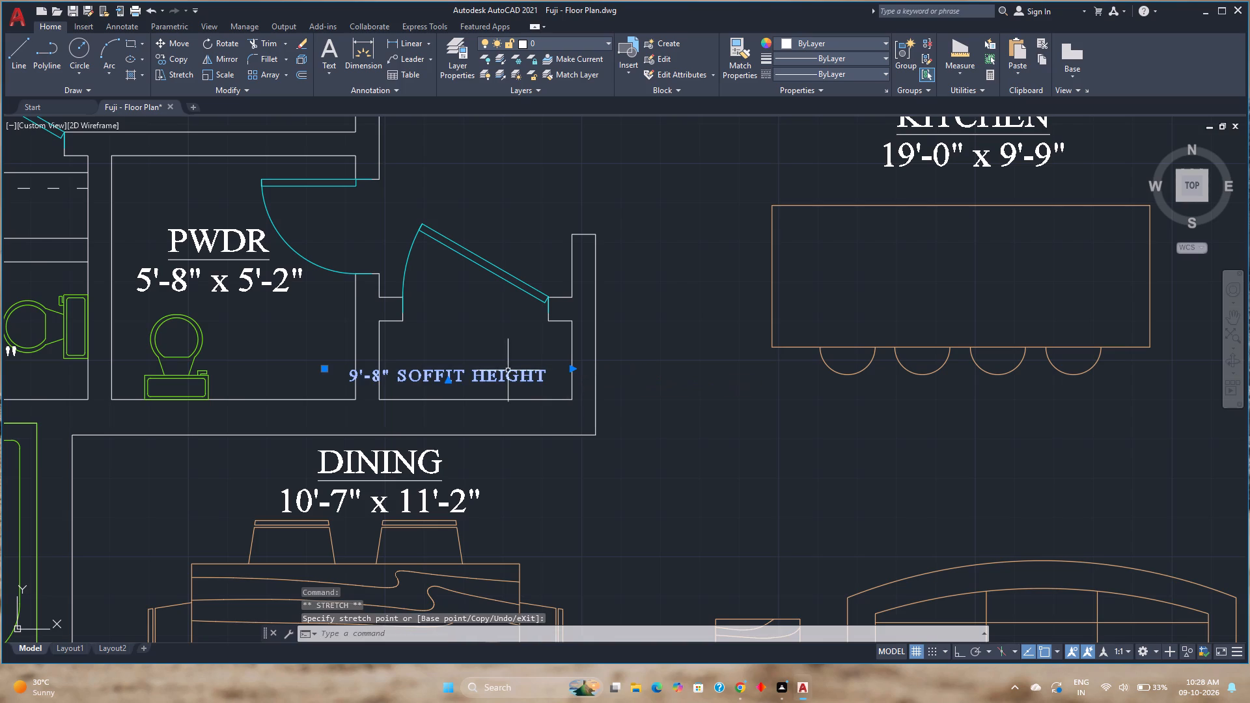
{"action": "left_click", "coordinate": [326, 368]}
{"action": "left_click", "coordinate": [387, 369]}
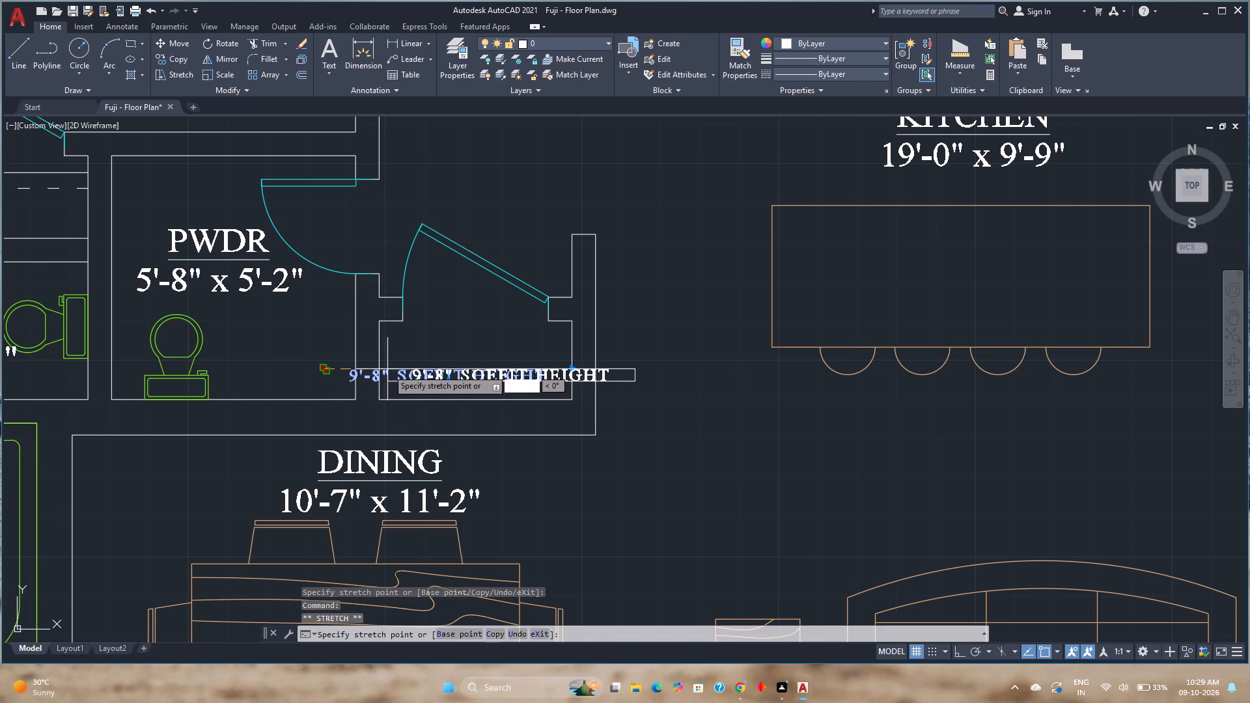
{"action": "left_click", "coordinate": [327, 370]}
{"action": "scroll", "coordinate": [391, 370], "scroll_direction": "up", "scroll_amount": 4}
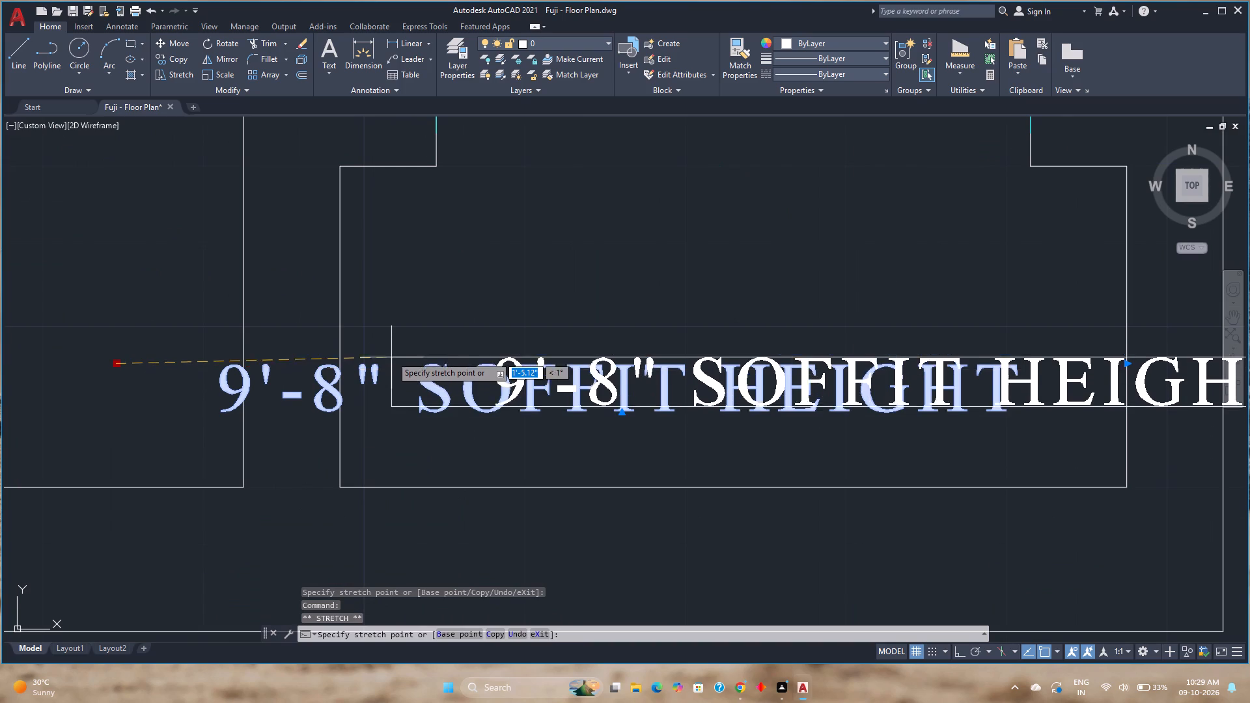
{"action": "left_click", "coordinate": [382, 350]}
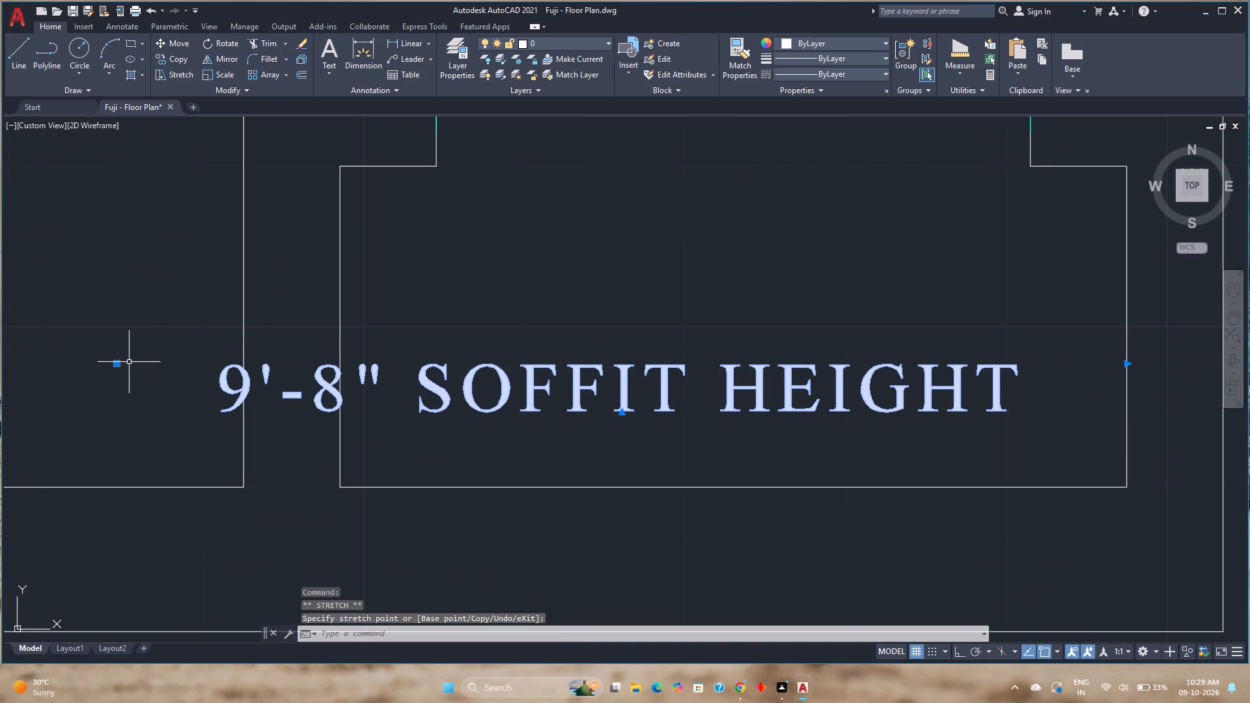
{"action": "left_click", "coordinate": [116, 364]}
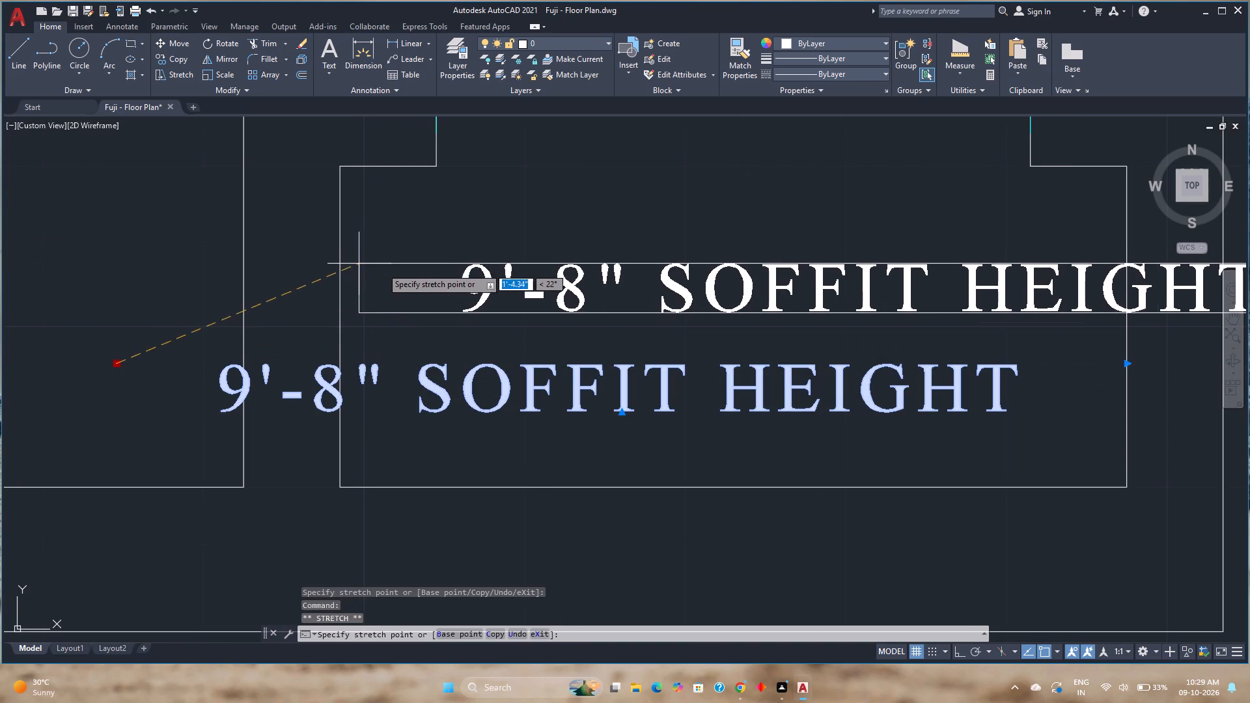
{"action": "left_click", "coordinate": [372, 273]}
{"action": "middle_click_drag", "start_coordinate": [395, 295], "coordinate": [309, 359]}
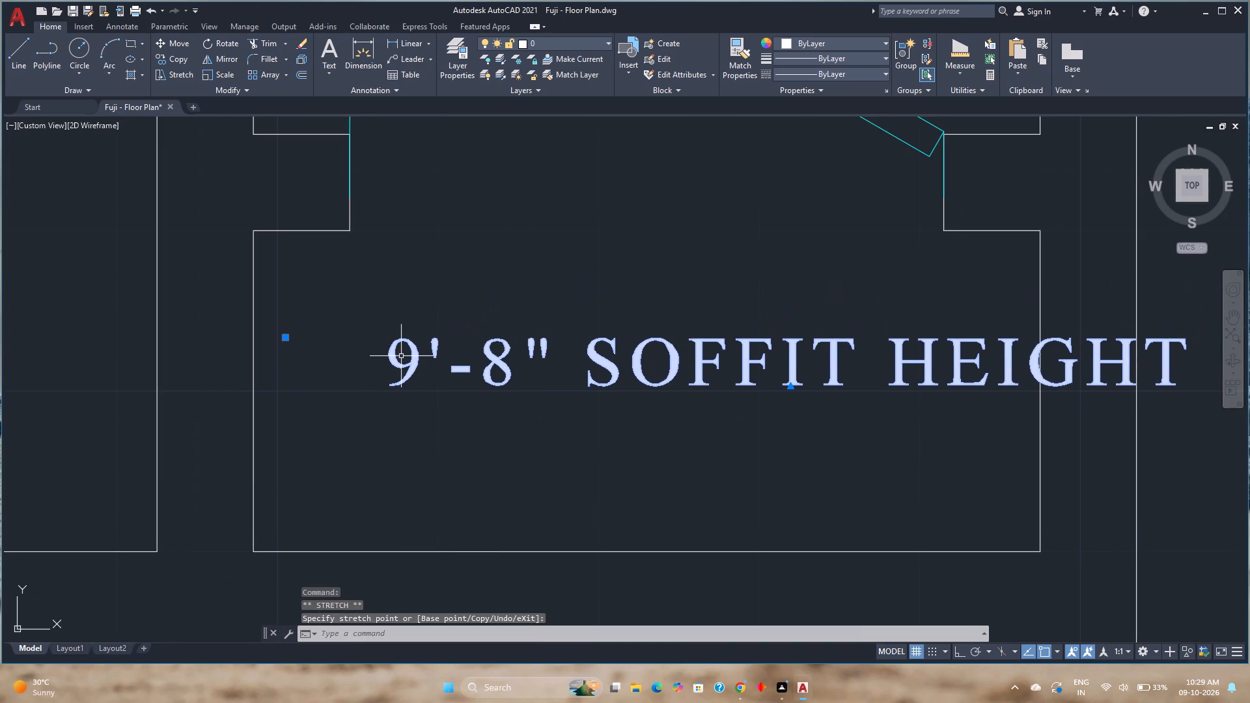
Replace the copied note's text with LINEN / BROOM and shrink its text frame to fit the wording.
{"action": "double_click", "coordinate": [398, 359]}
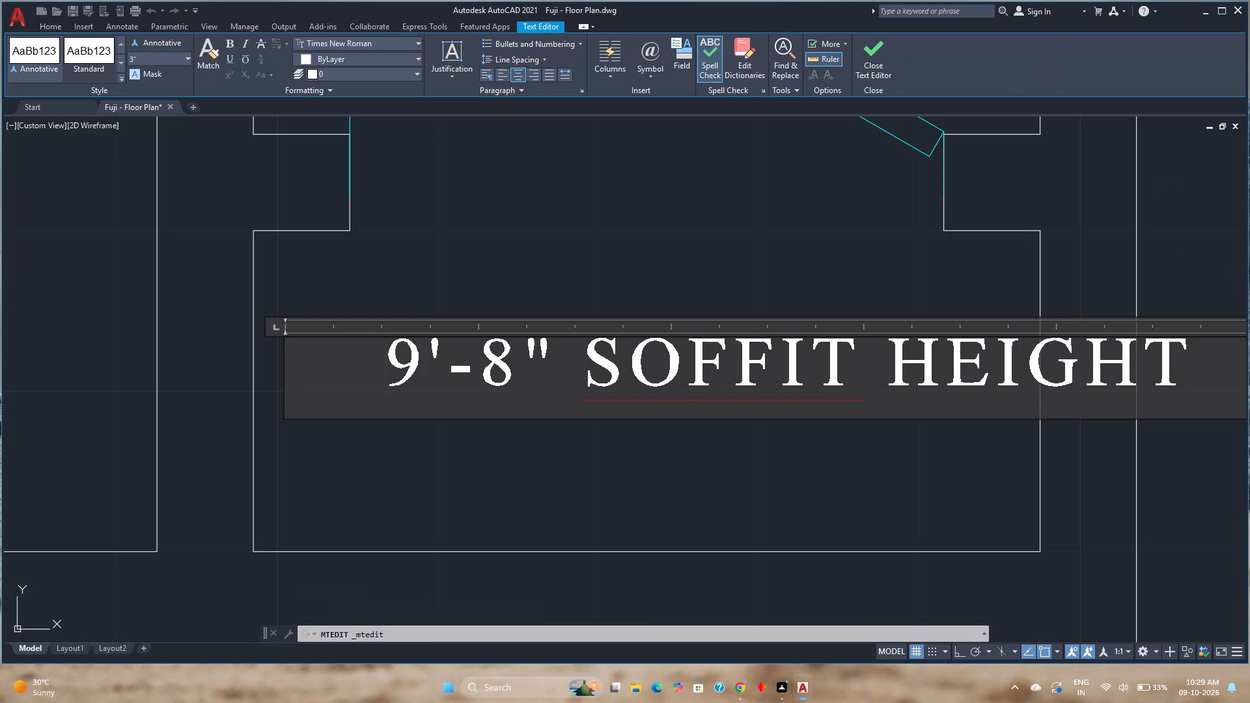
{"action": "key", "text": "ctrl+a"}
{"action": "key", "text": "shift+l"}
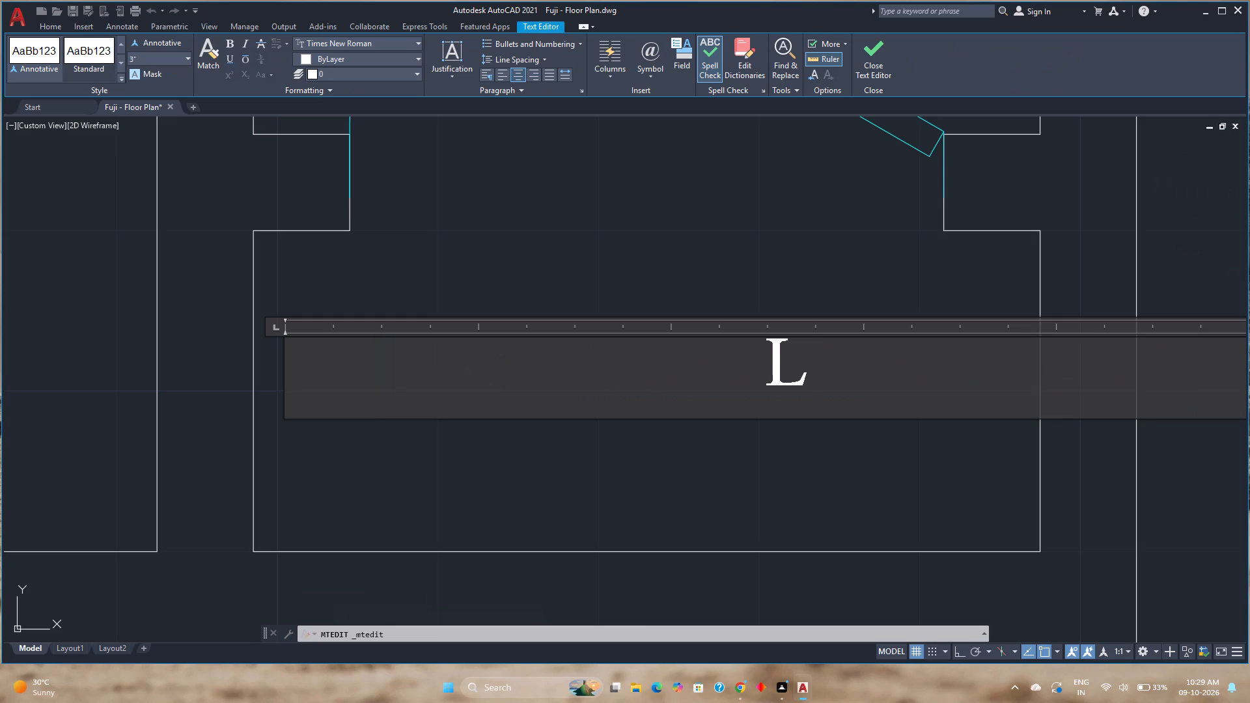
{"action": "type", "text": "INEN"}
{"action": "key", "text": "space"}
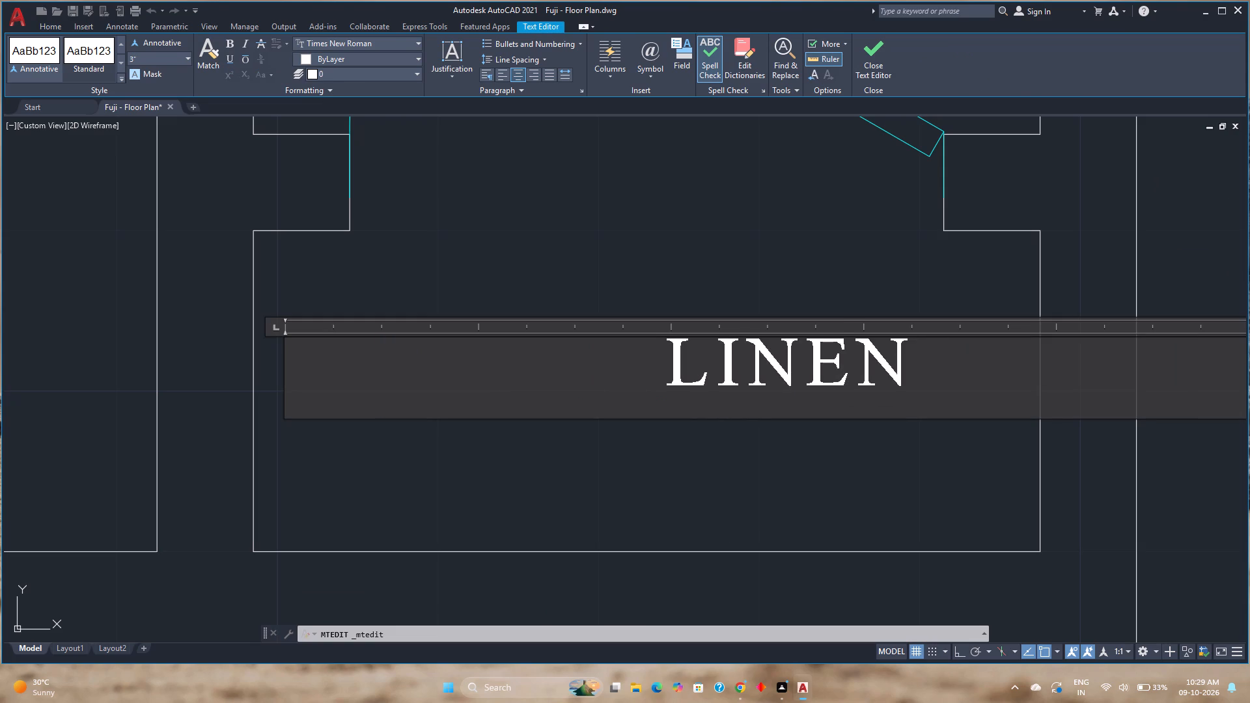
{"action": "type", "text": "/"}
{"action": "key", "text": "space"}
{"action": "type", "text": "BROOM"}
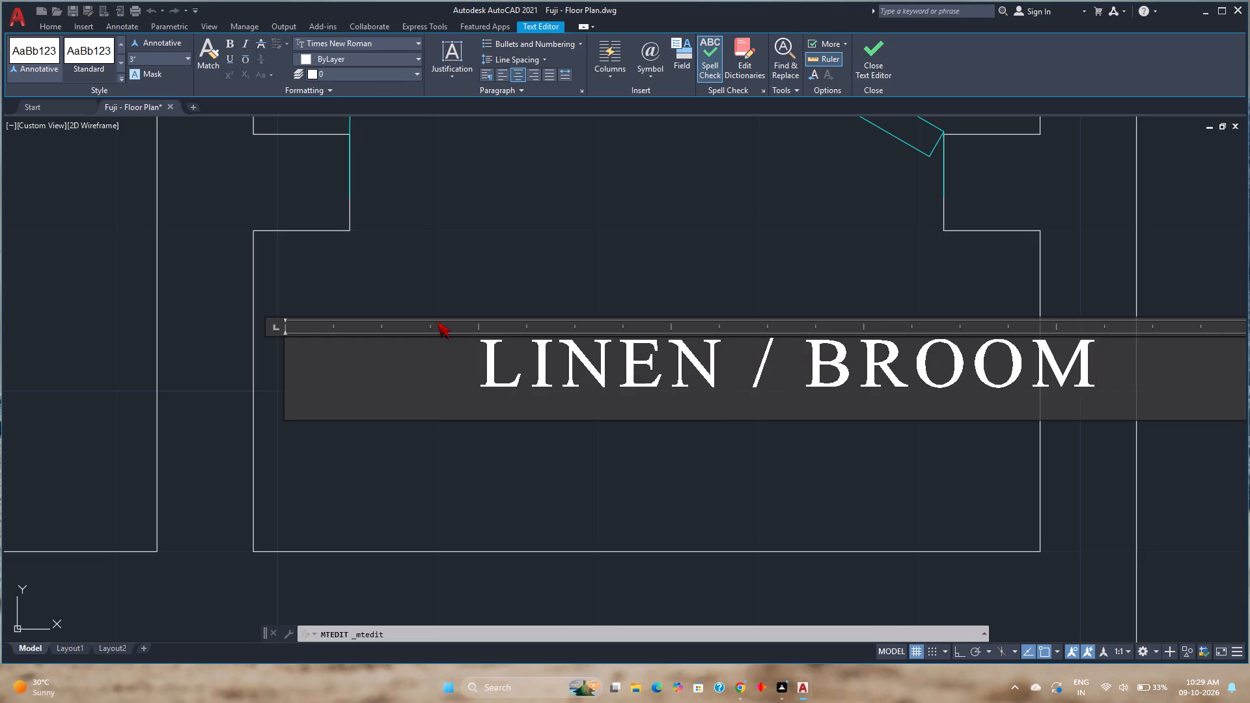
{"action": "scroll", "coordinate": [443, 320], "scroll_direction": "down", "scroll_amount": 2}
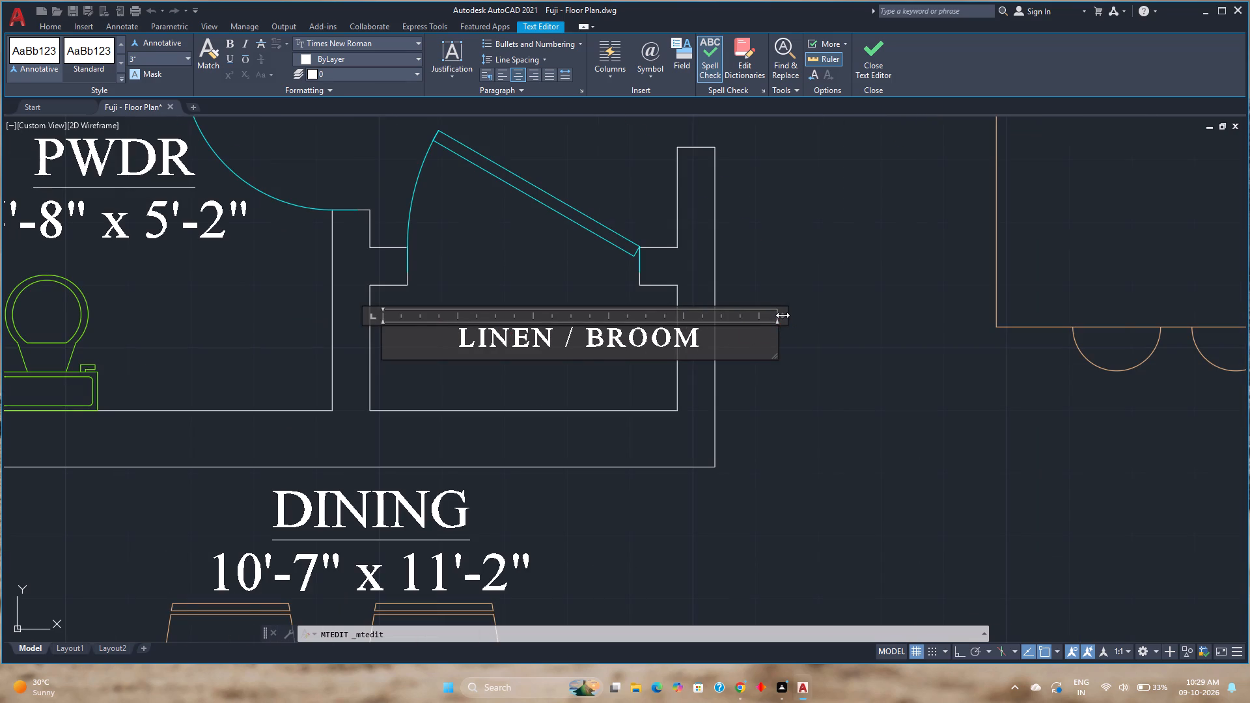
{"action": "left_click_drag", "start_coordinate": [783, 315], "coordinate": [638, 314]}
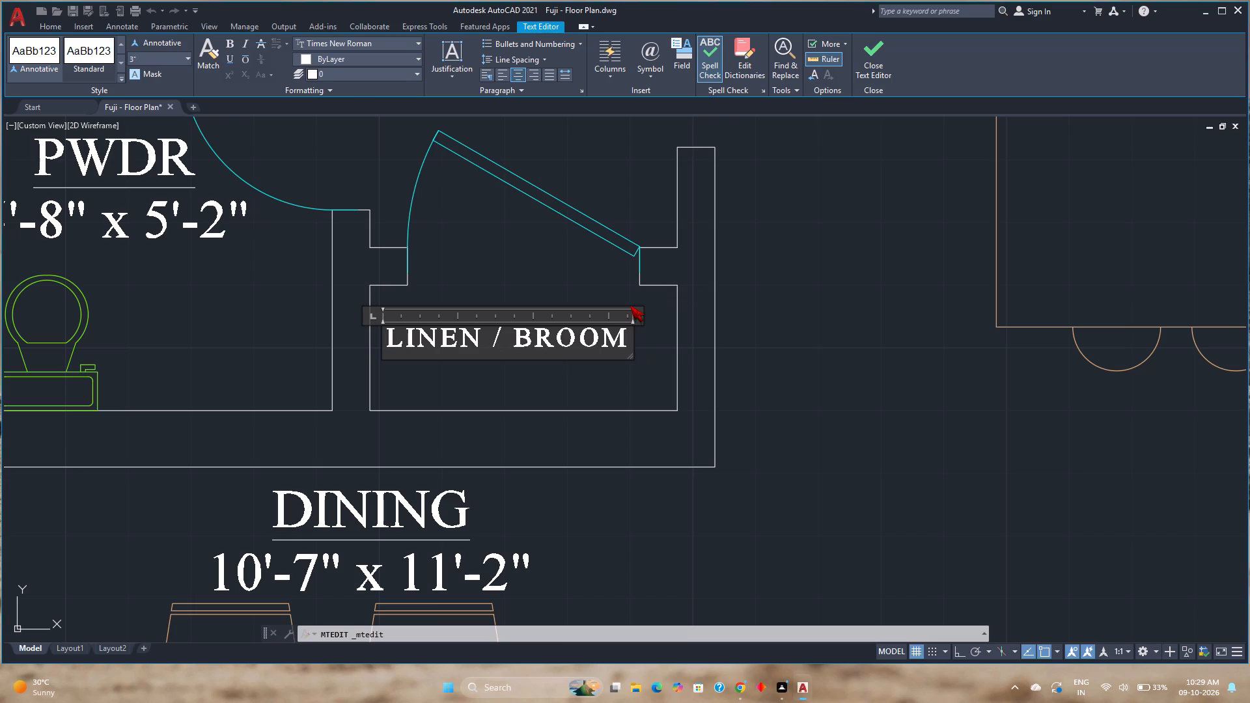
{"action": "left_click", "coordinate": [880, 62]}
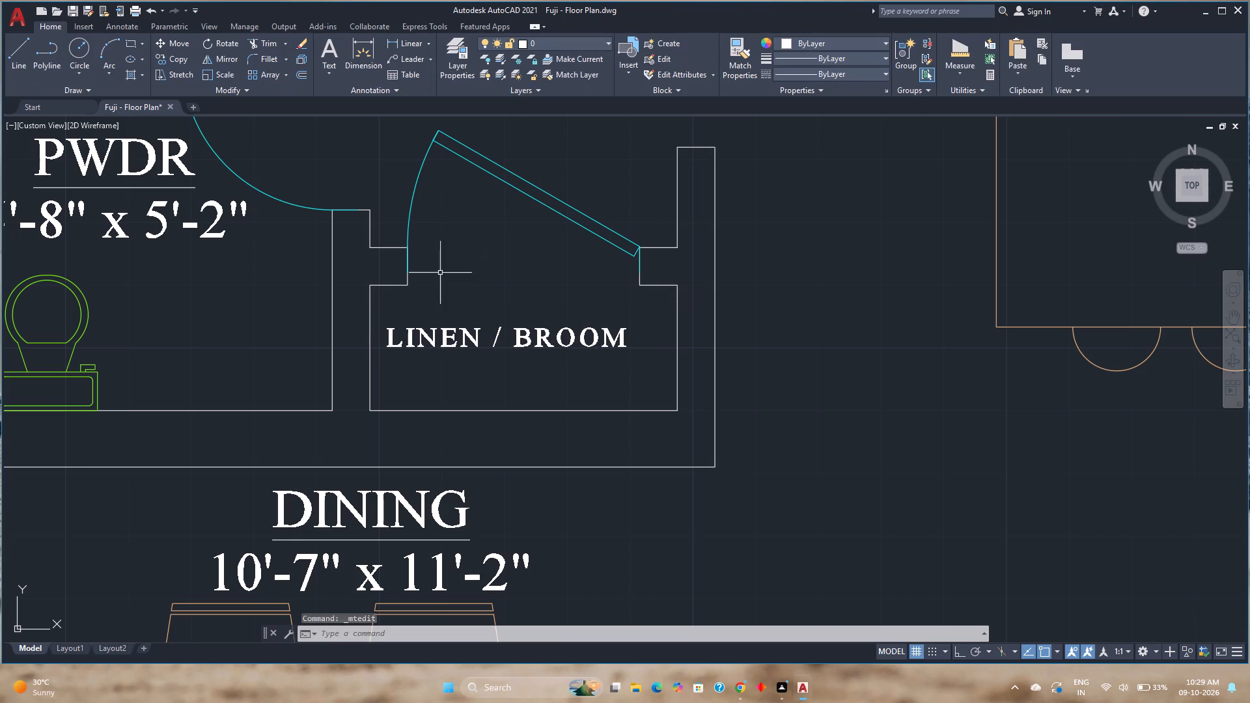
Reposition the LINEN / BROOM label lower and centred between the closet's side walls, using Ortho for the horizontal move.
{"action": "left_click", "coordinate": [444, 327]}
{"action": "scroll", "coordinate": [374, 329], "scroll_direction": "up", "scroll_amount": 2}
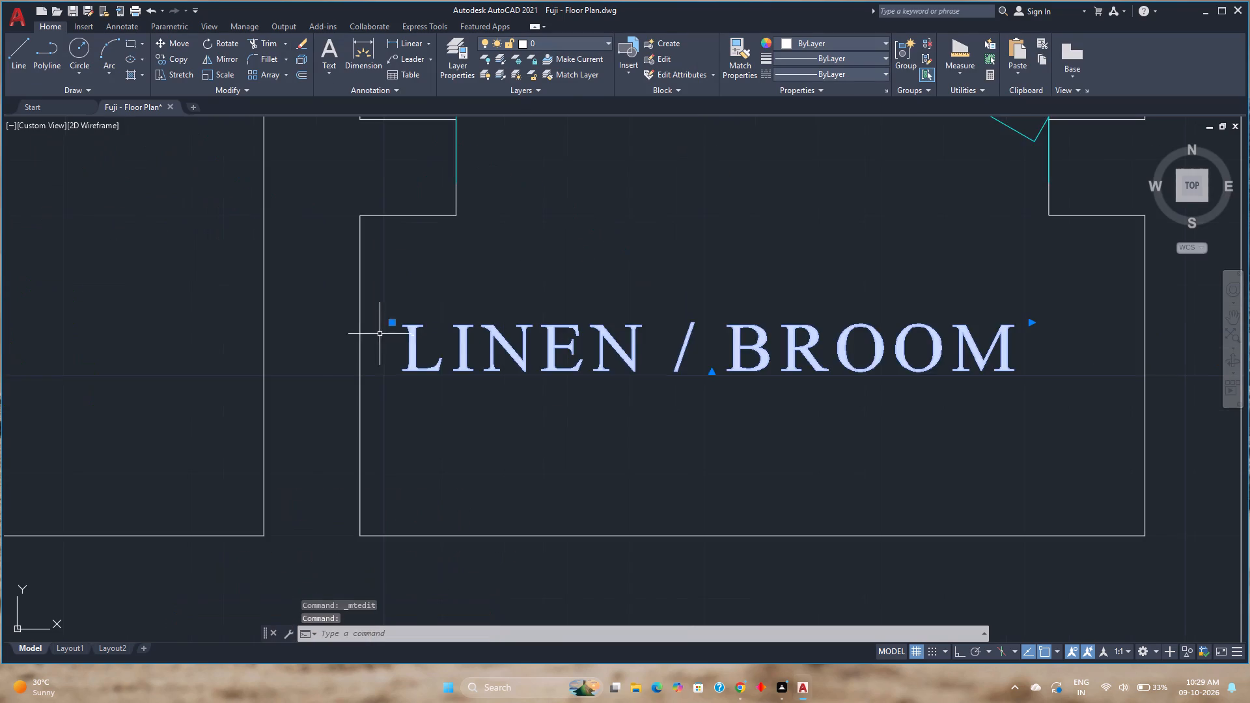
{"action": "scroll", "coordinate": [394, 340], "scroll_direction": "up", "scroll_amount": 2}
{"action": "left_click", "coordinate": [385, 292]}
{"action": "scroll", "coordinate": [396, 294], "scroll_direction": "down", "scroll_amount": 4}
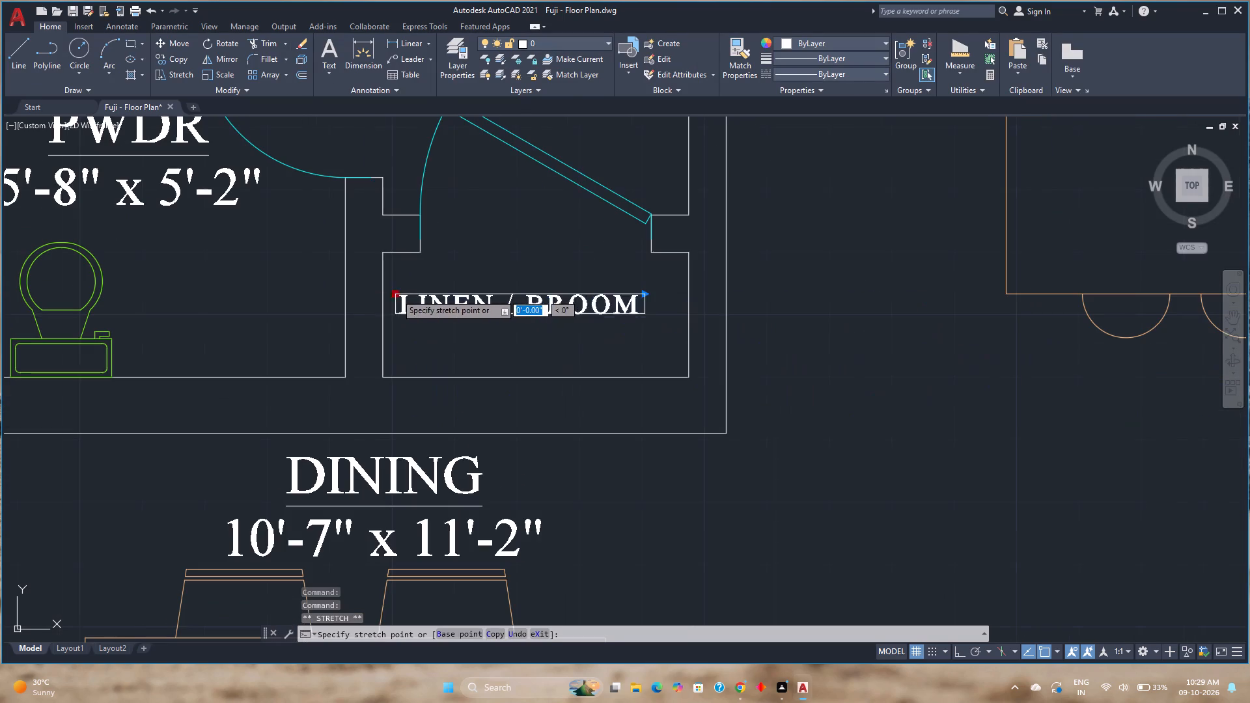
{"action": "scroll", "coordinate": [409, 316], "scroll_direction": "up", "scroll_amount": 2}
{"action": "left_click", "coordinate": [424, 316]}
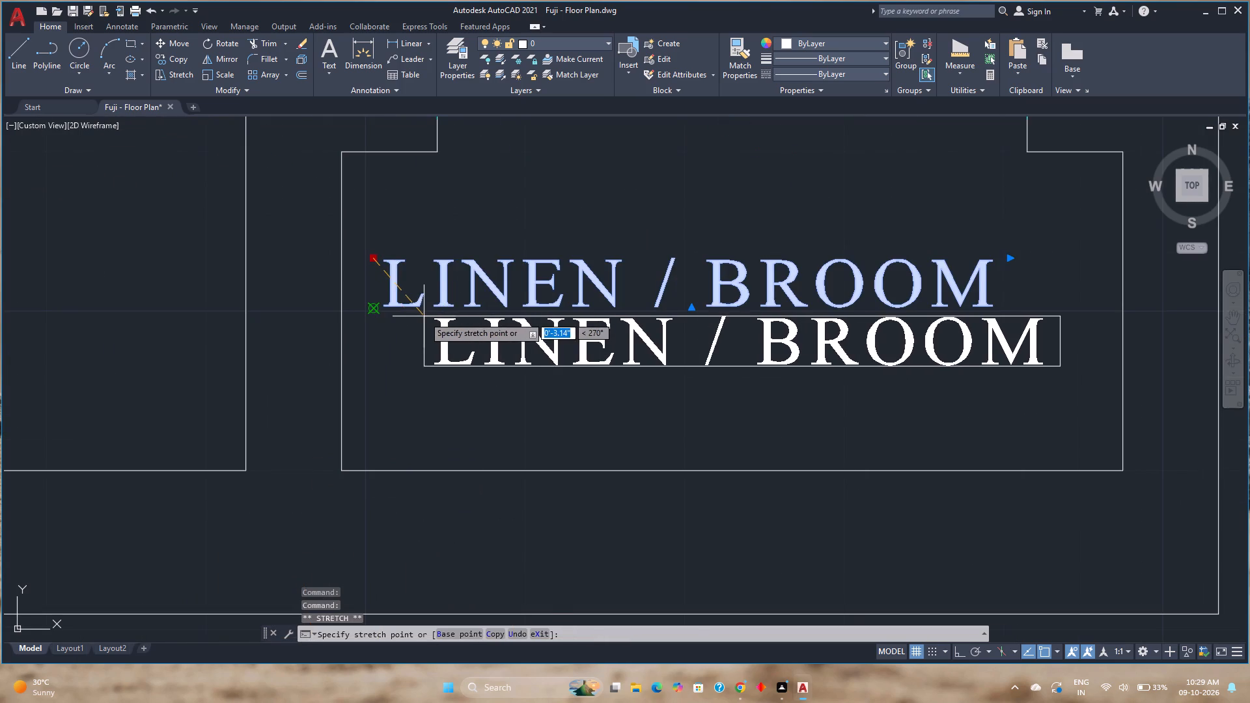
{"action": "left_click", "coordinate": [374, 305]}
{"action": "scroll", "coordinate": [425, 305], "scroll_direction": "up", "scroll_amount": 3}
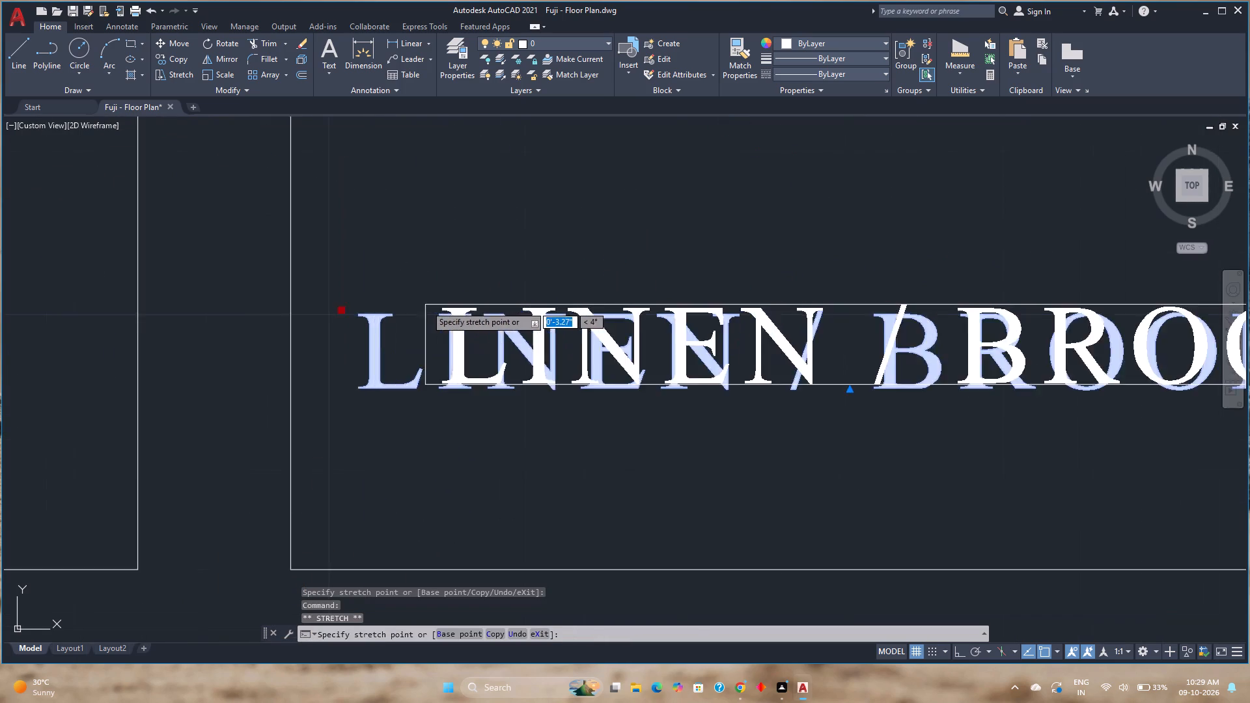
{"action": "key", "text": "F8"}
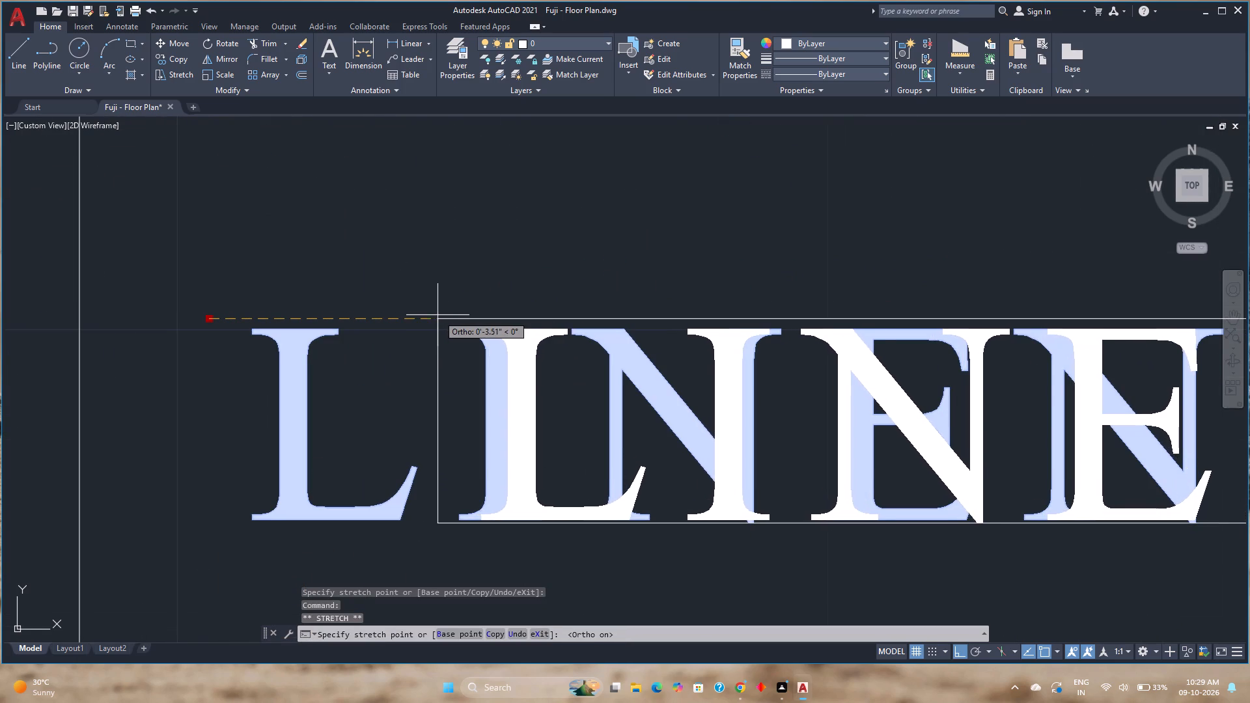
{"action": "left_click", "coordinate": [445, 316]}
{"action": "scroll", "coordinate": [445, 316], "scroll_direction": "down", "scroll_amount": 4}
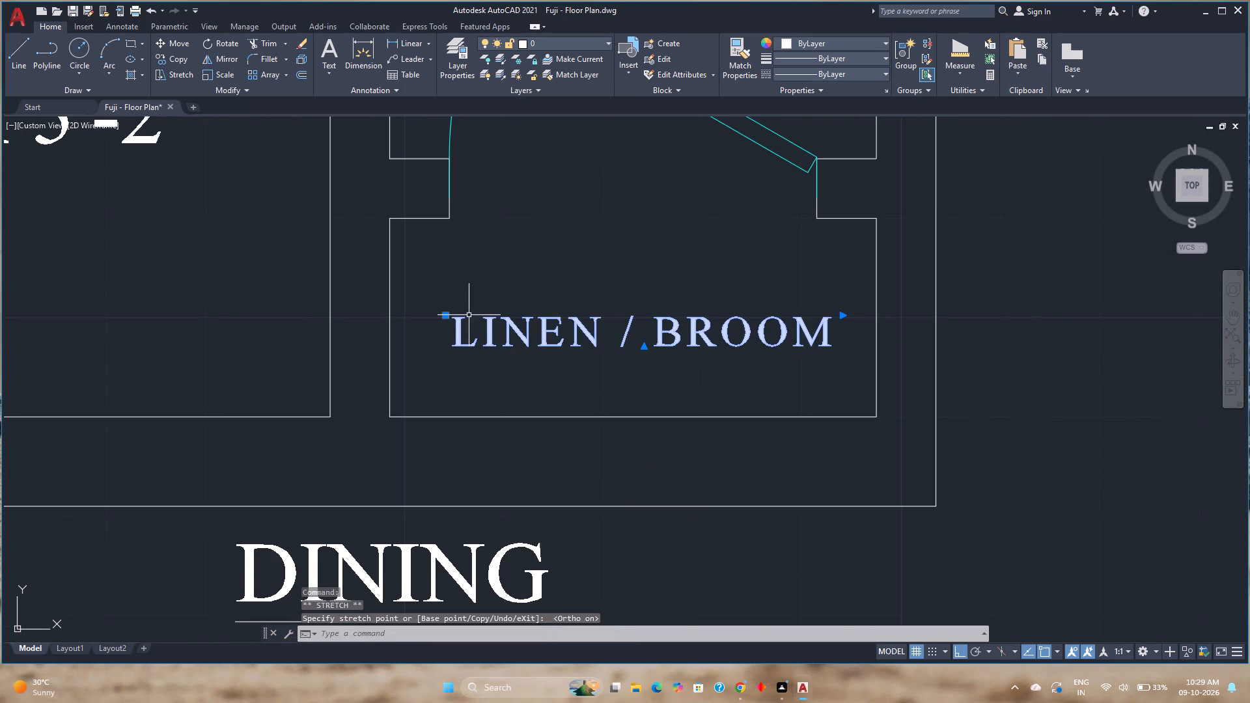
{"action": "key", "text": "Escape"}
Save the floor plan drawing.
{"action": "scroll", "coordinate": [469, 315], "scroll_direction": "down", "scroll_amount": 3}
{"action": "key", "text": "ctrl+s"}
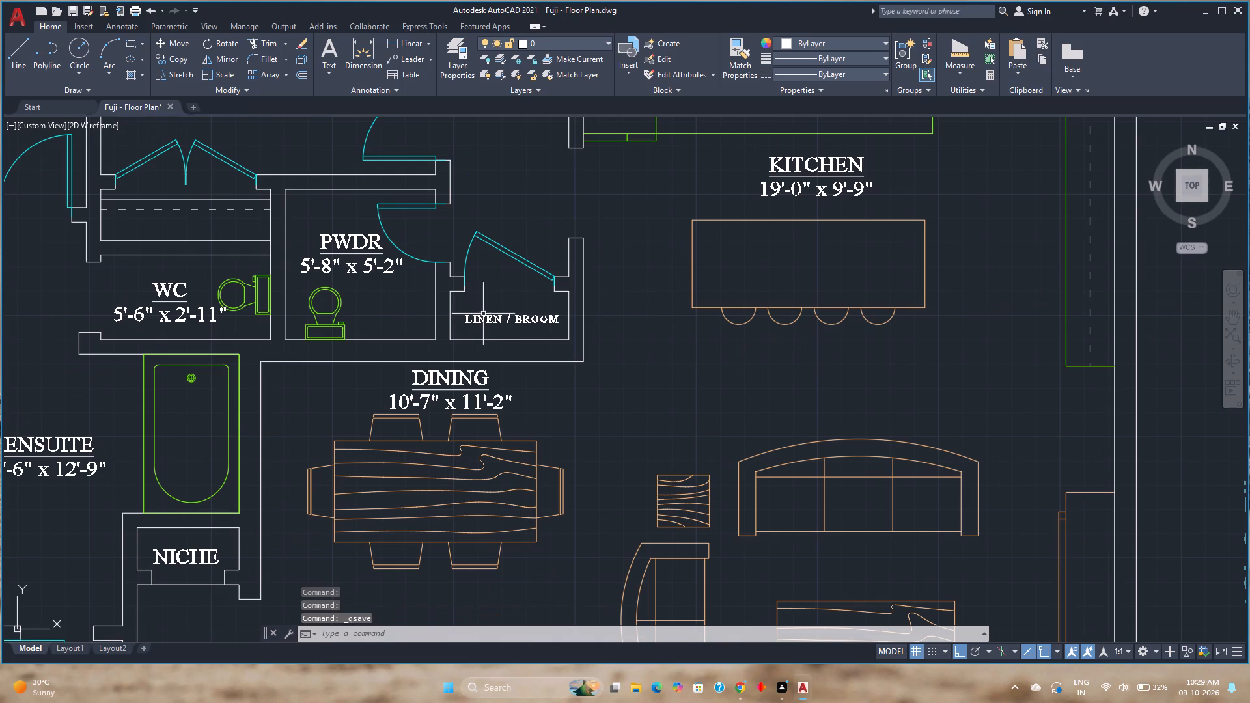
Trim the wall line crossing the junction of the laundry–patio partition with the kitchen's north wall.
{"action": "scroll", "coordinate": [490, 314], "scroll_direction": "down", "scroll_amount": 2}
{"action": "middle_click_drag", "start_coordinate": [490, 314], "coordinate": [471, 326]}
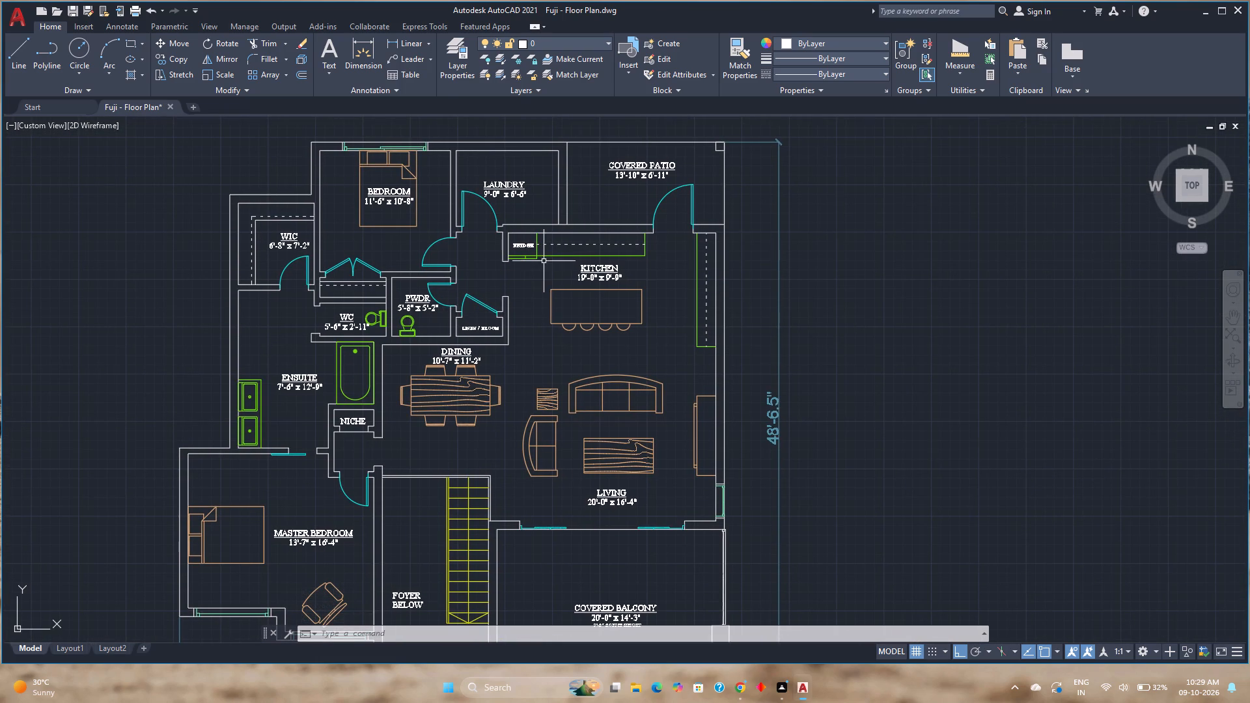
{"action": "scroll", "coordinate": [546, 202], "scroll_direction": "up", "scroll_amount": 6}
{"action": "key", "text": "t"}
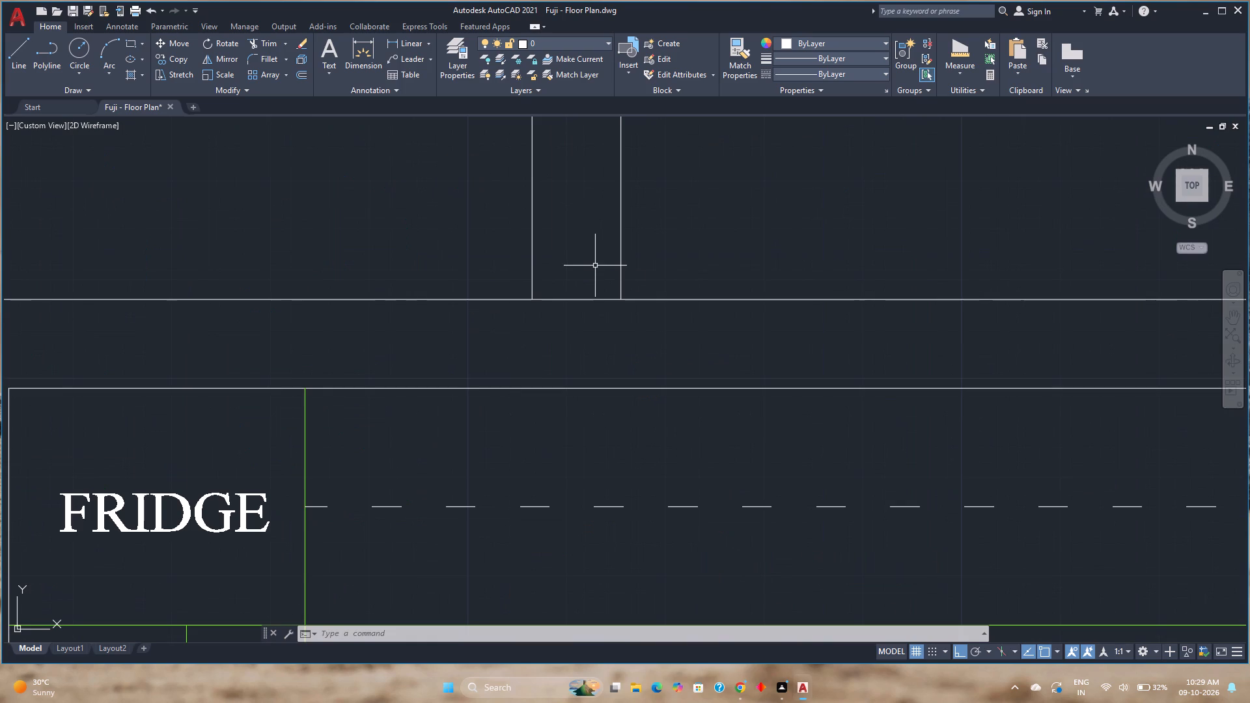
{"action": "key", "text": "r"}
{"action": "key", "text": "Return"}
{"action": "left_click", "coordinate": [588, 258]}
{"action": "left_click", "coordinate": [590, 336]}
{"action": "key", "text": "Escape"}
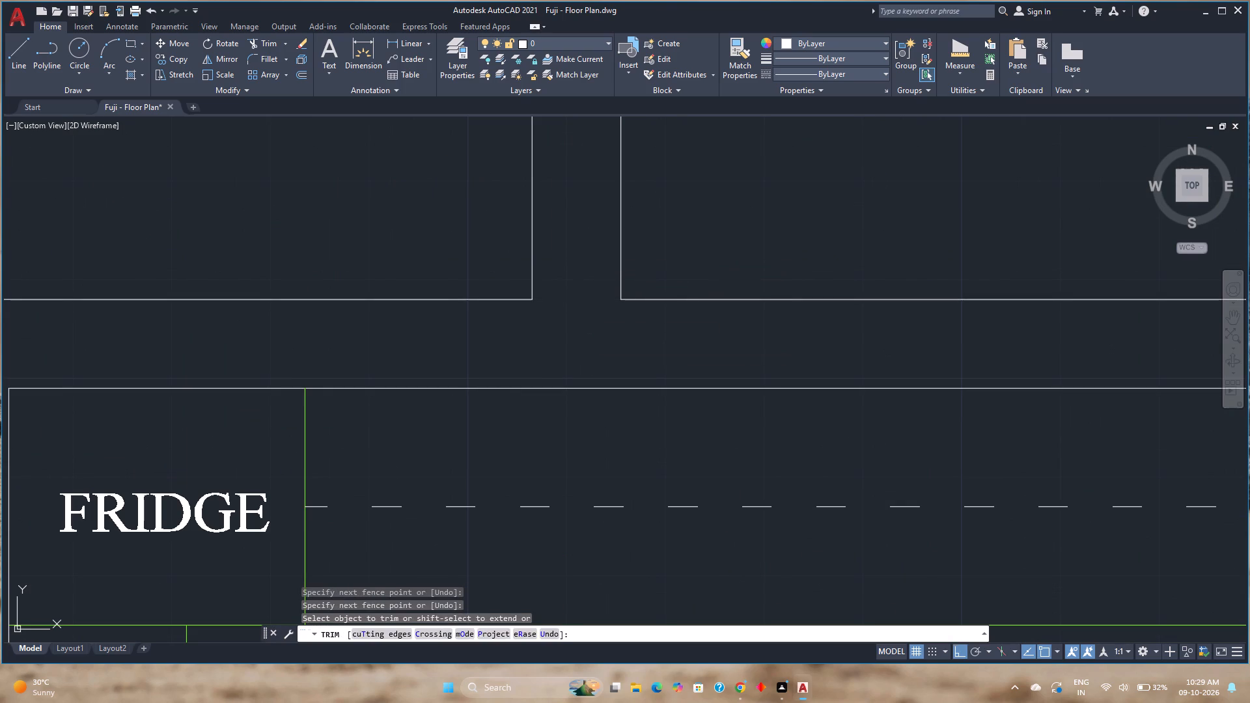
Save the floor plan drawing with the cleaned-up wall junction.
{"action": "key", "text": "ctrl+s"}
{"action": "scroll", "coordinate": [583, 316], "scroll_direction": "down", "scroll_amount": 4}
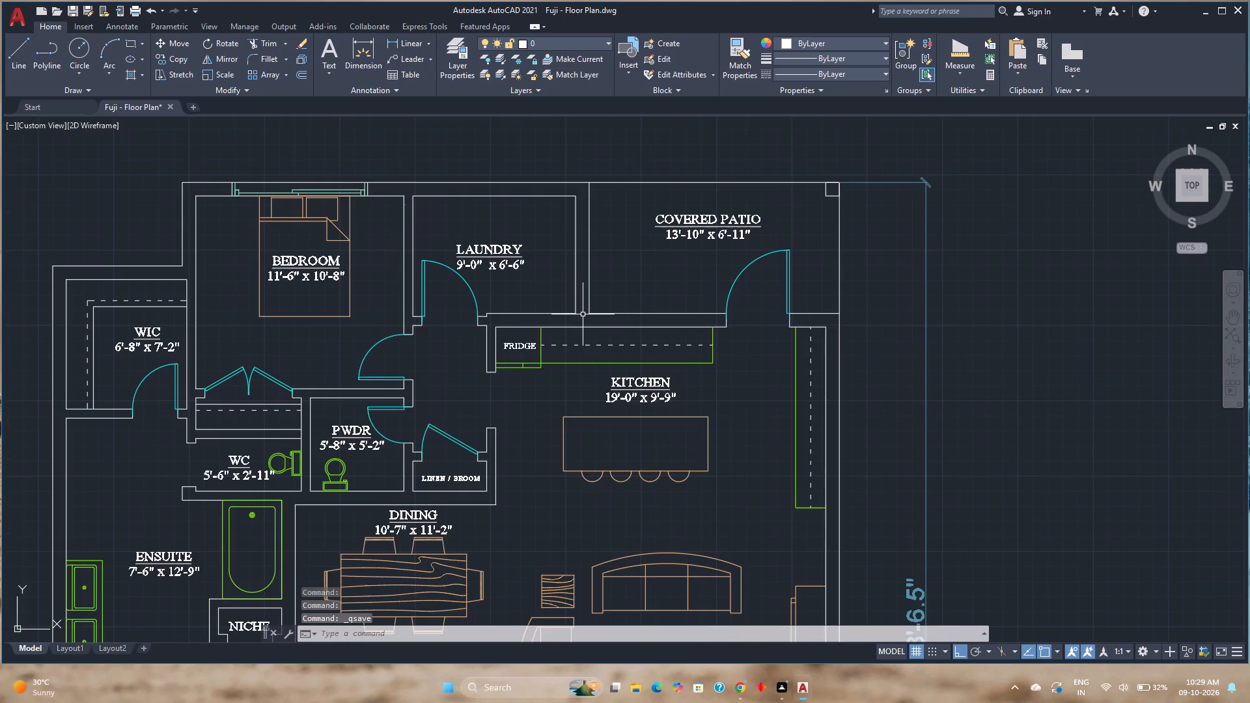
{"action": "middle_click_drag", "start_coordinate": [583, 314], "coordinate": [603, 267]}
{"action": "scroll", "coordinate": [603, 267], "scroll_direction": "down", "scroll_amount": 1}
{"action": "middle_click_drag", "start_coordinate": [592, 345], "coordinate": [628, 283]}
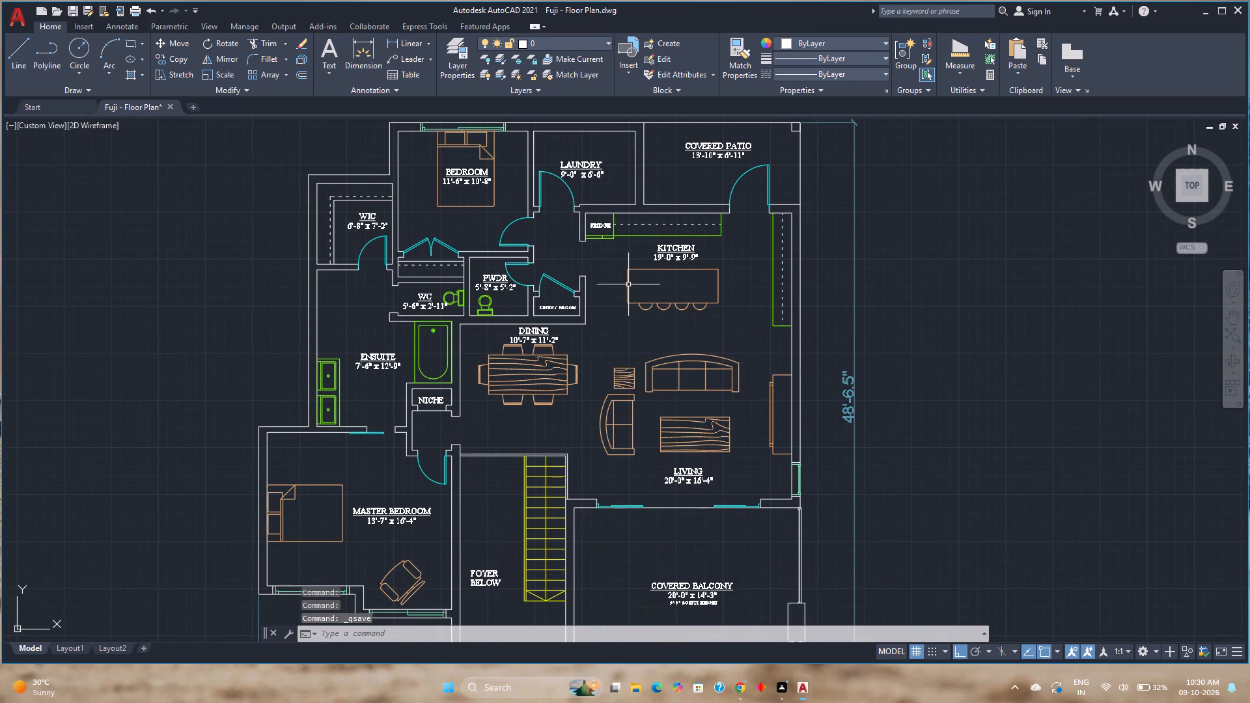
Examine the living room's sliding openings, the surrounding walls and the overall floor plan for details needing cleanup.
{"action": "scroll", "coordinate": [776, 484], "scroll_direction": "up", "scroll_amount": 3}
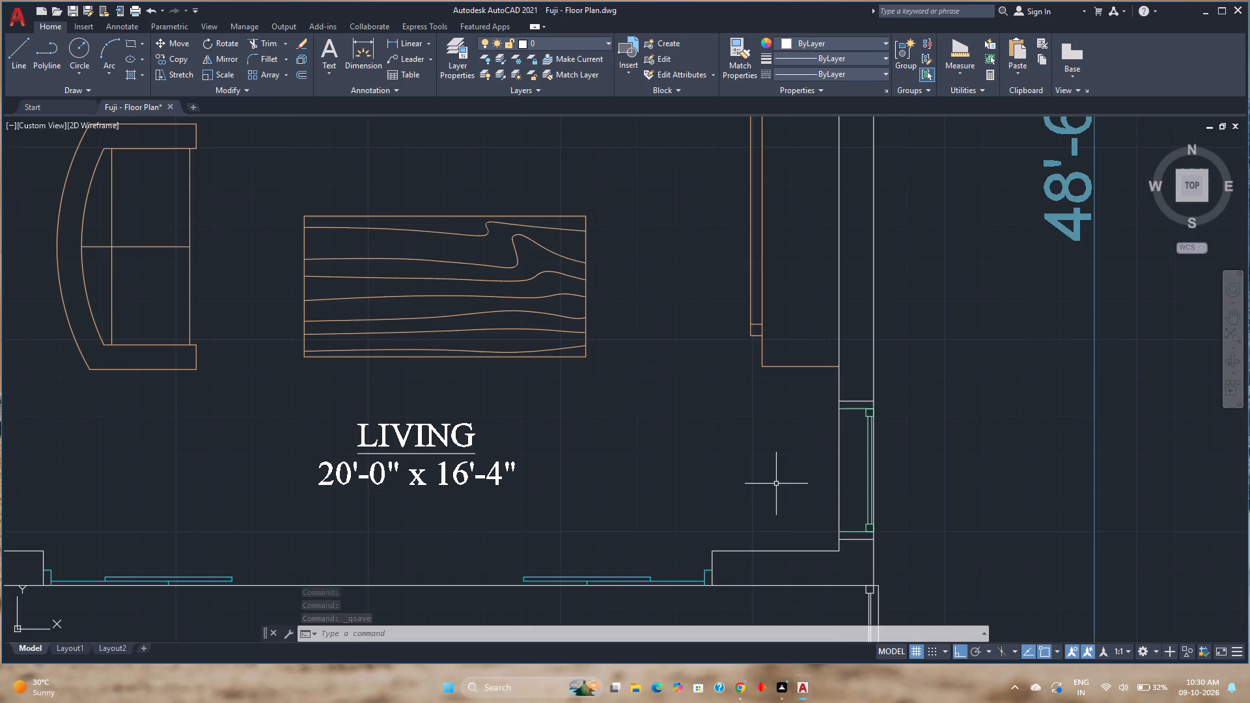
{"action": "scroll", "coordinate": [776, 484], "scroll_direction": "down", "scroll_amount": 1}
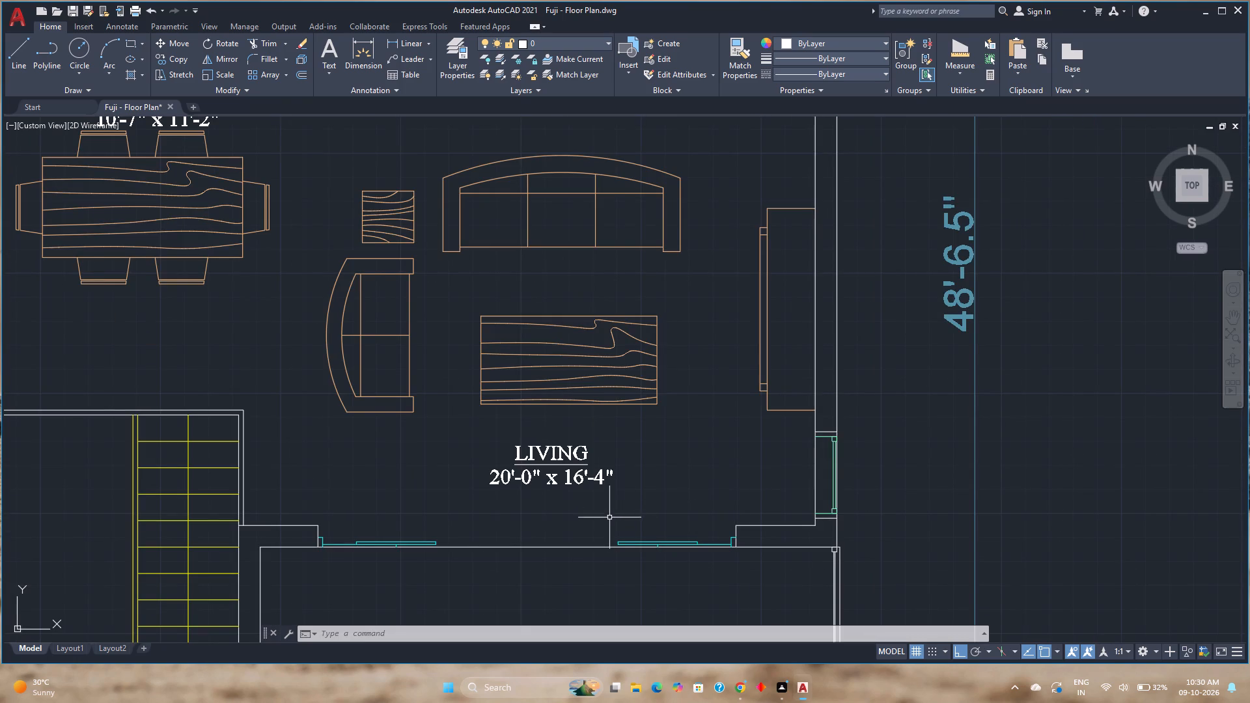
{"action": "scroll", "coordinate": [475, 560], "scroll_direction": "up", "scroll_amount": 2}
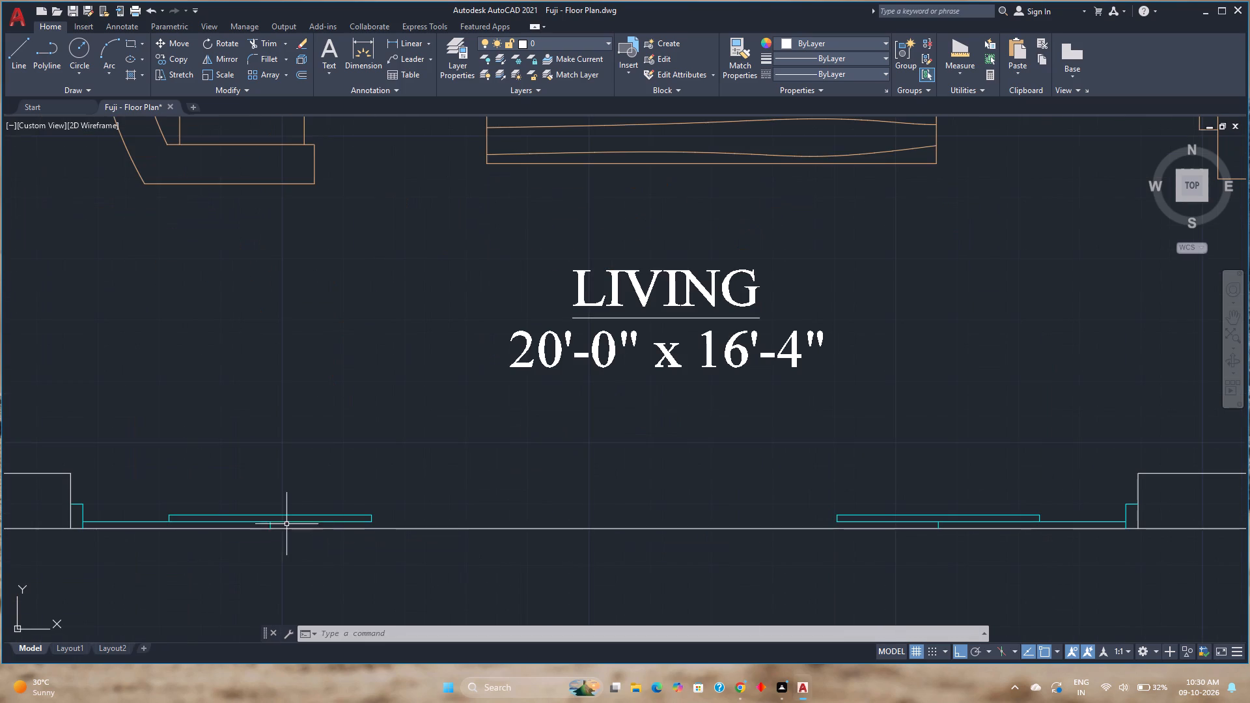
{"action": "scroll", "coordinate": [549, 516], "scroll_direction": "down", "scroll_amount": 3}
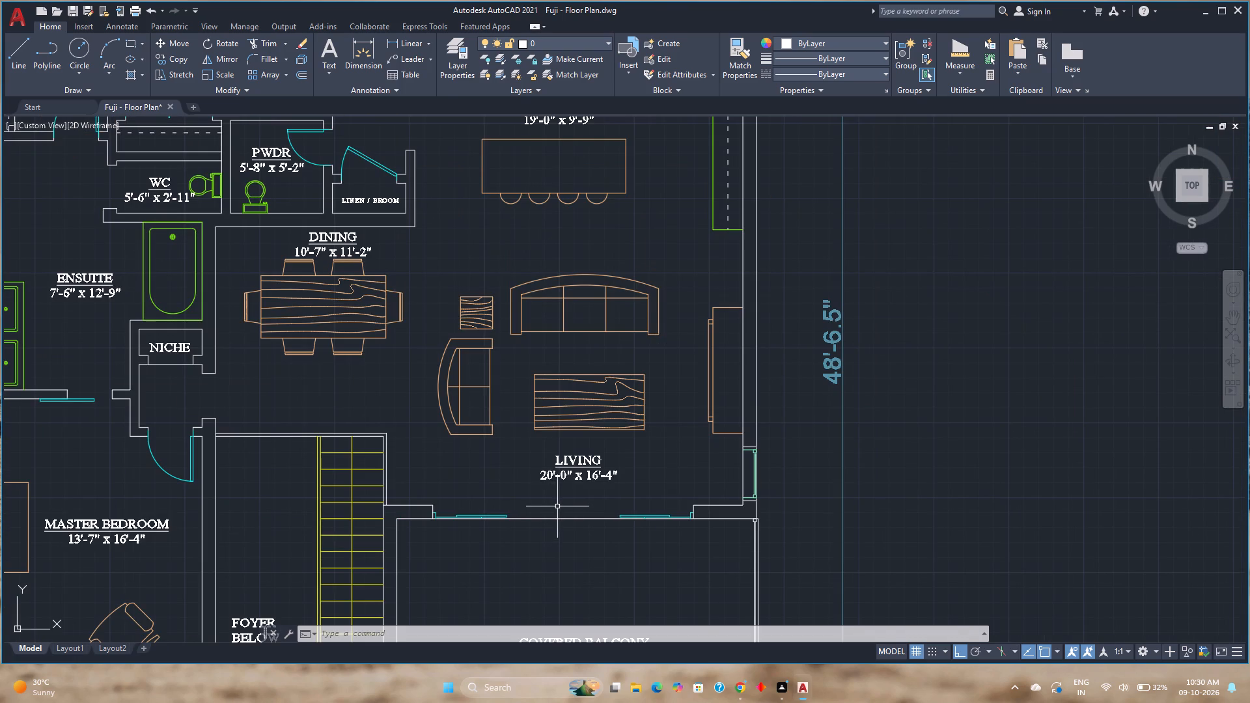
{"action": "scroll", "coordinate": [563, 501], "scroll_direction": "down", "scroll_amount": 1}
{"action": "scroll", "coordinate": [530, 532], "scroll_direction": "up", "scroll_amount": 1}
{"action": "middle_click_drag", "start_coordinate": [530, 532], "coordinate": [536, 534]}
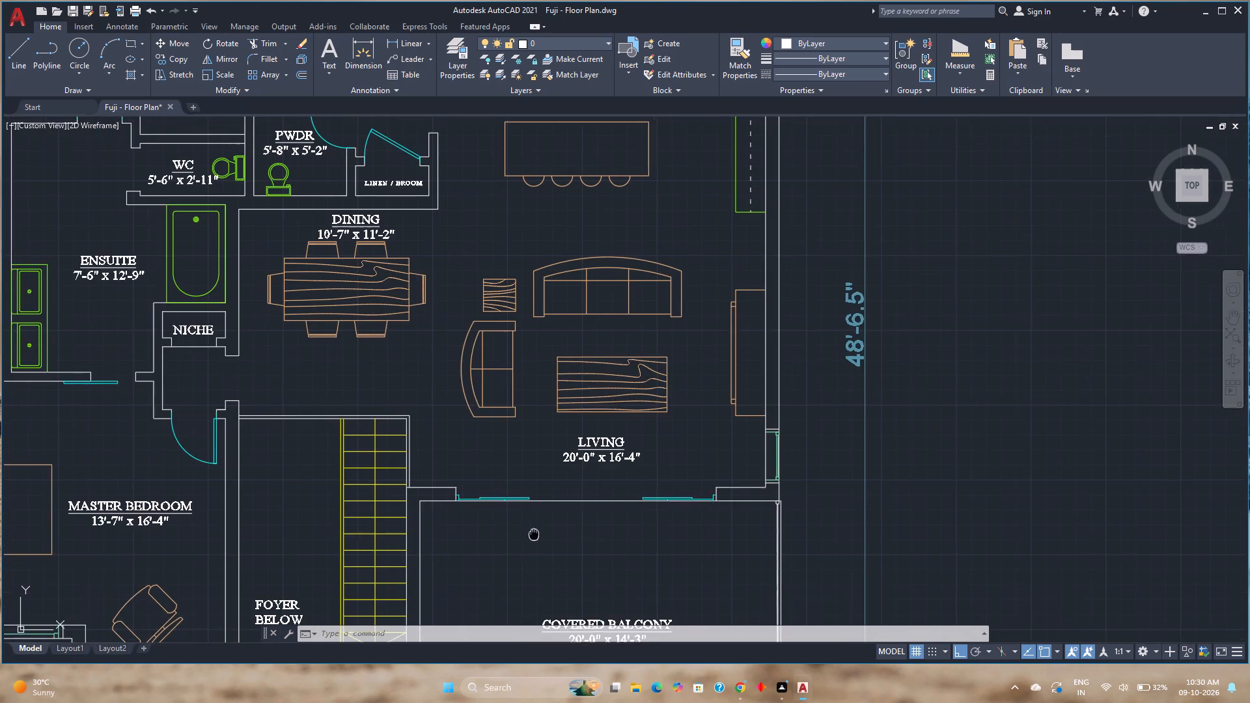
{"action": "middle_click_drag", "start_coordinate": [536, 534], "coordinate": [671, 539]}
{"action": "scroll", "coordinate": [536, 506], "scroll_direction": "down", "scroll_amount": 2}
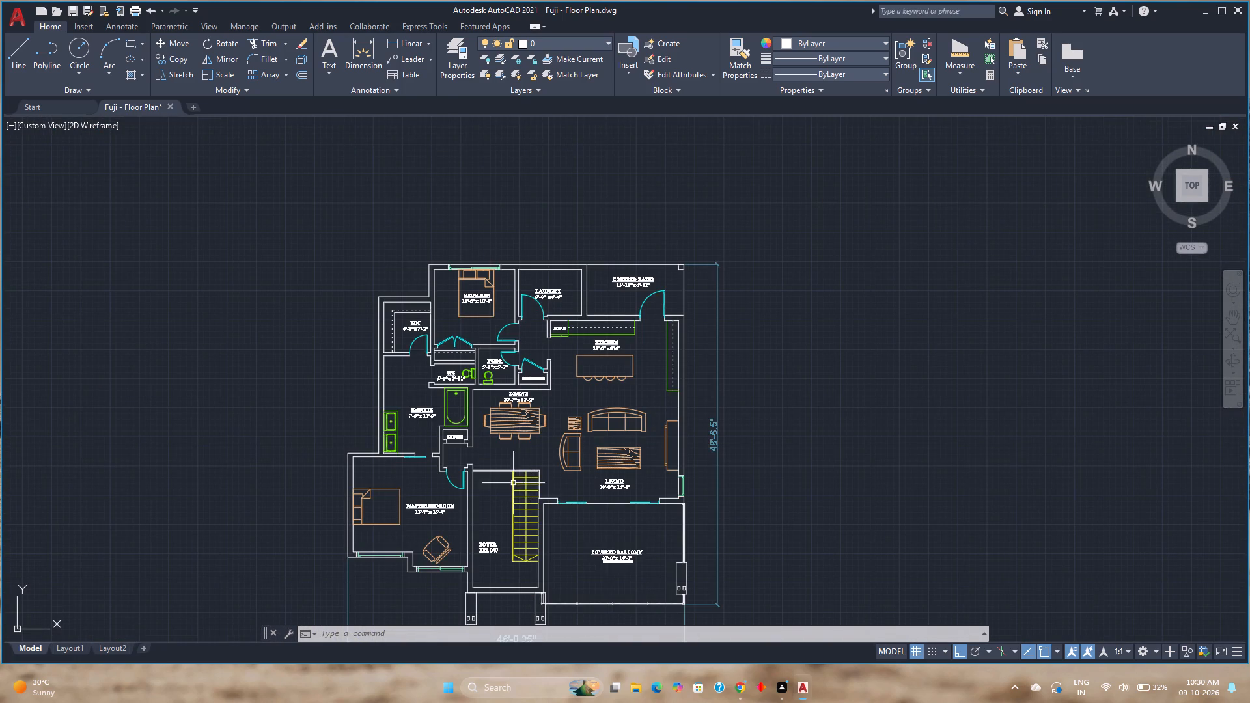
{"action": "middle_click_drag", "start_coordinate": [505, 480], "coordinate": [490, 400]}
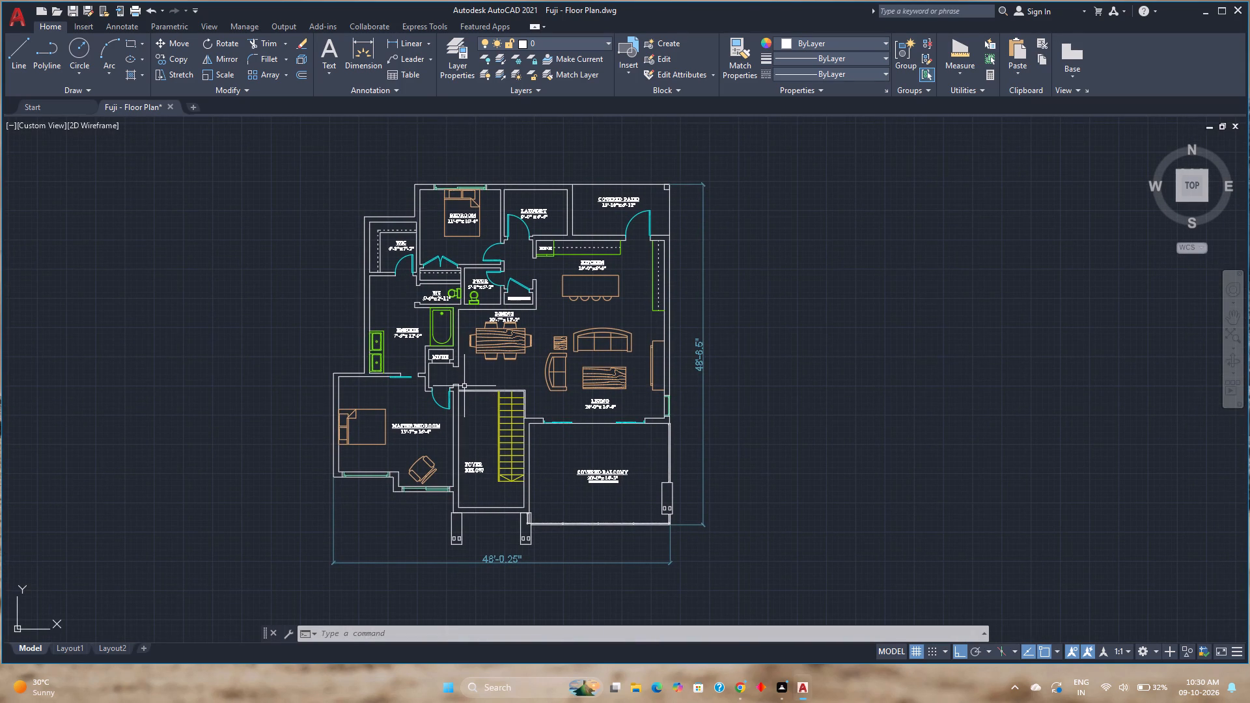
Extend the stair's two west side lines north to the outer line of the wall at the head of the stairs.
{"action": "scroll", "coordinate": [480, 429], "scroll_direction": "up", "scroll_amount": 1}
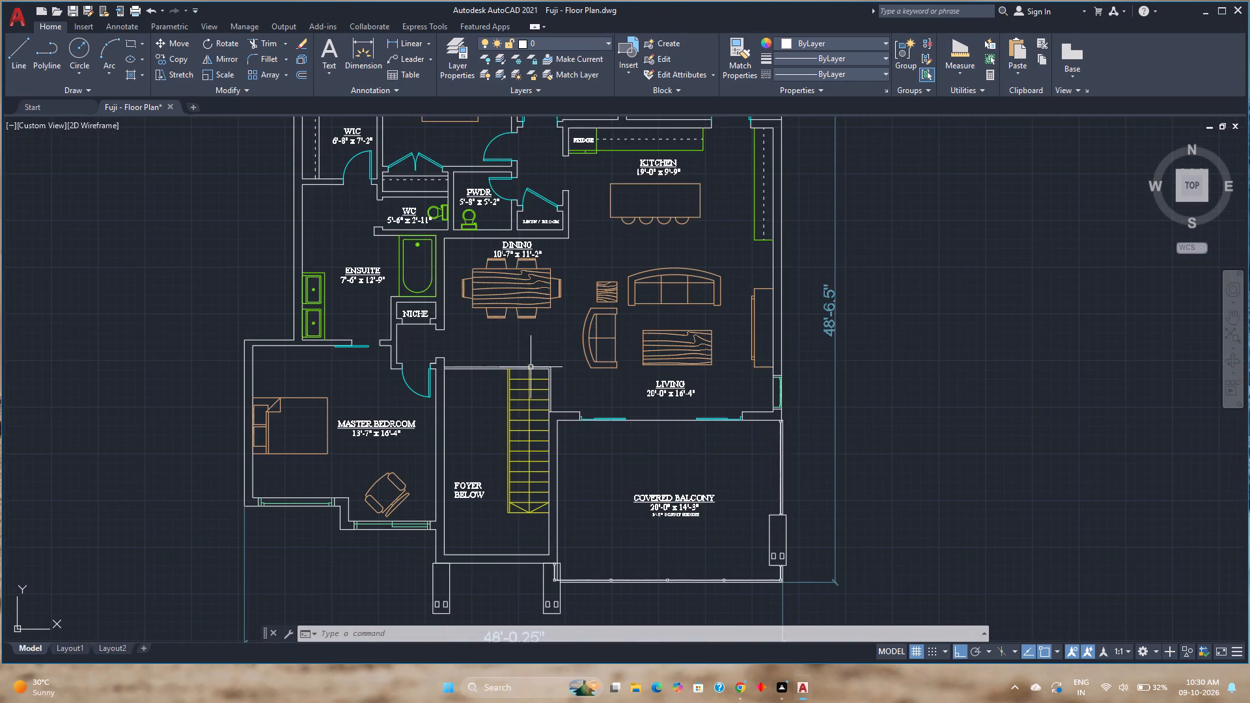
{"action": "scroll", "coordinate": [531, 367], "scroll_direction": "up", "scroll_amount": 3}
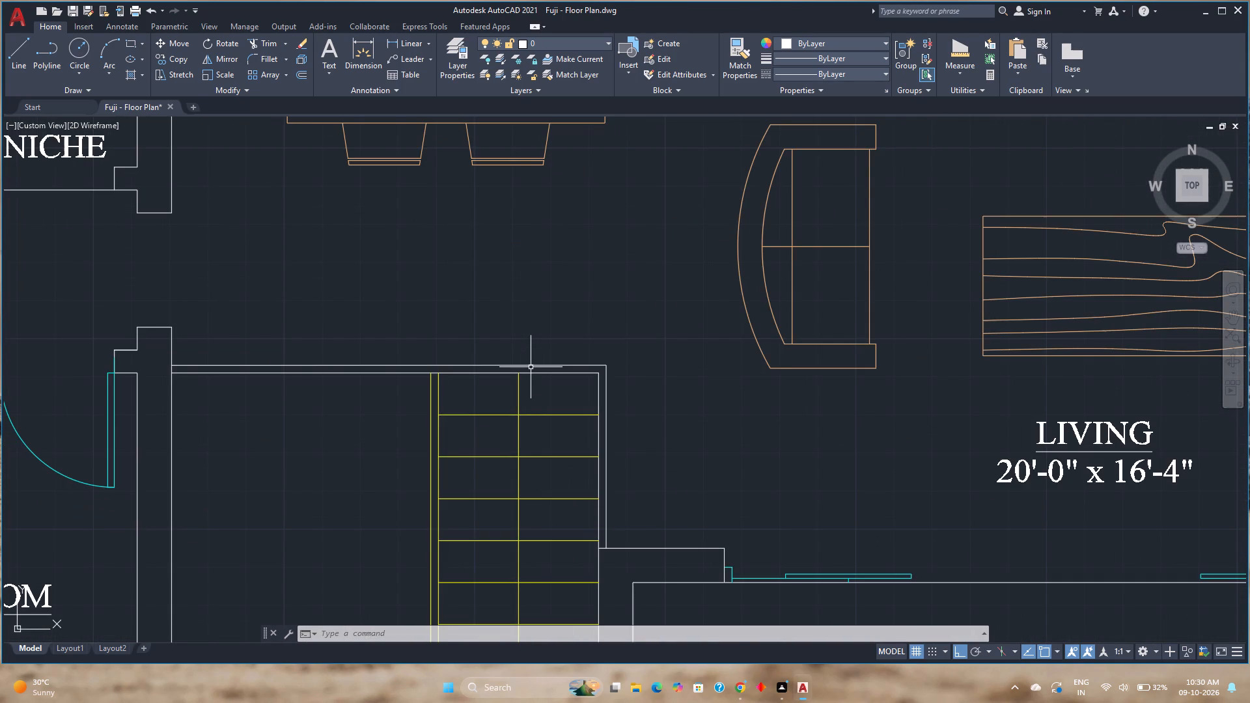
{"action": "scroll", "coordinate": [531, 367], "scroll_direction": "up", "scroll_amount": 1}
{"action": "scroll", "coordinate": [531, 367], "scroll_direction": "down", "scroll_amount": 1}
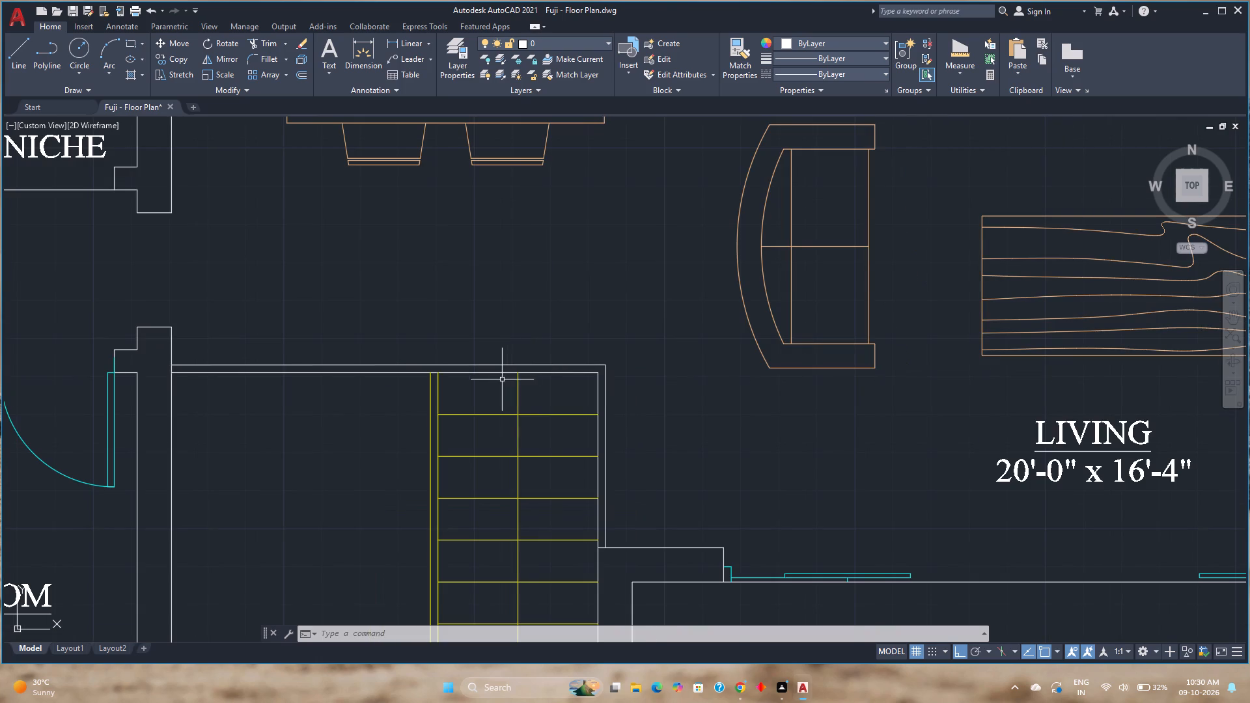
{"action": "scroll", "coordinate": [482, 383], "scroll_direction": "up", "scroll_amount": 3}
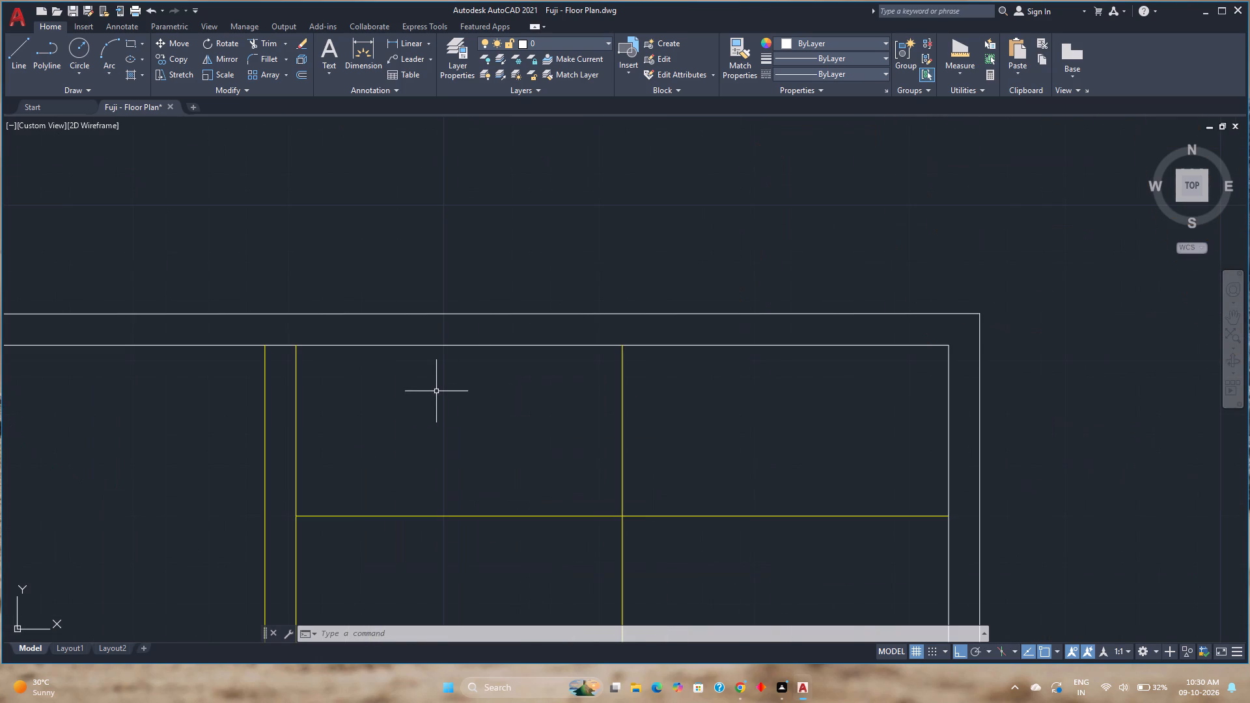
{"action": "type", "text": "EX"}
{"action": "key", "text": "Return"}
{"action": "left_click", "coordinate": [339, 400]}
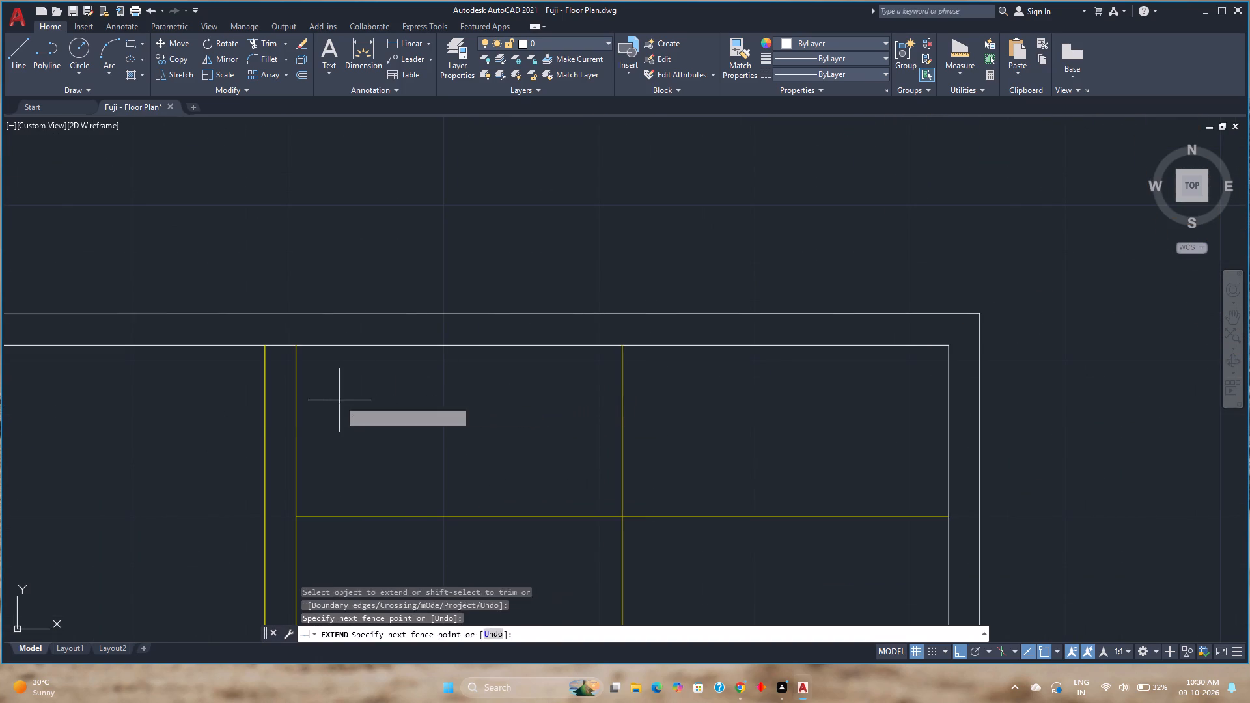
{"action": "left_click", "coordinate": [238, 402]}
{"action": "key", "text": "Escape"}
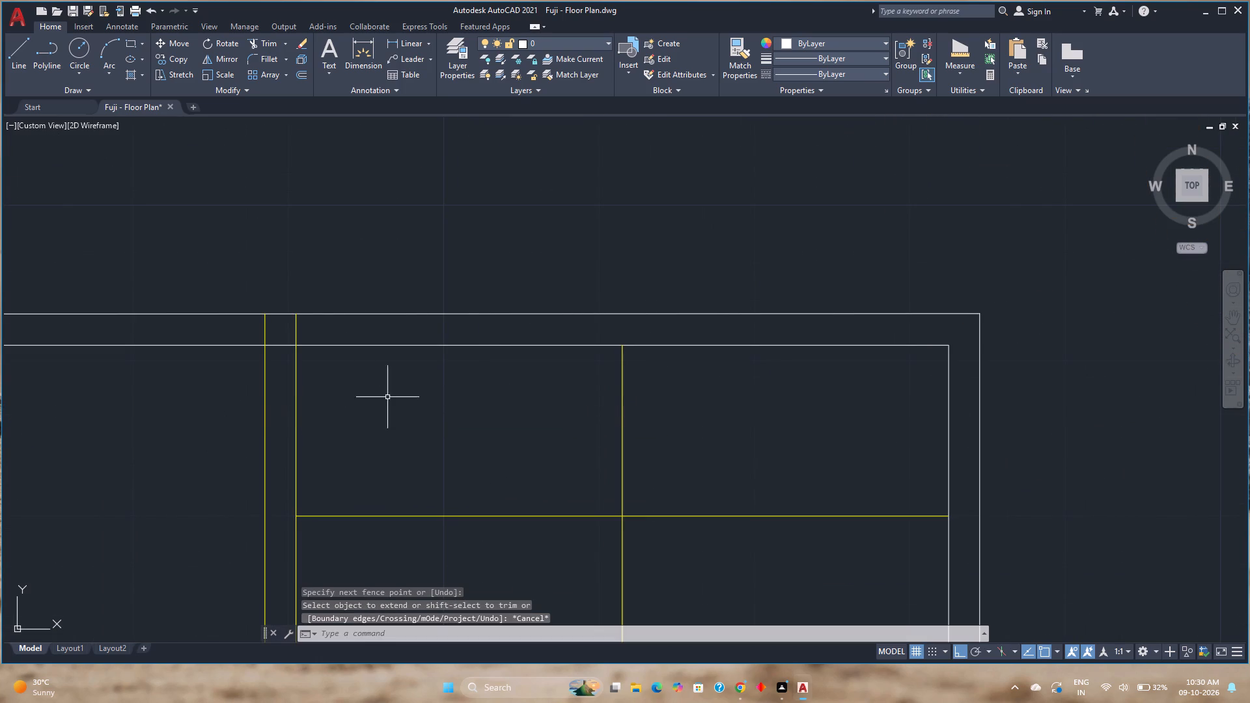
Trim the inner wall line at the head of the stairs from the west side lines to the stairwell's northeast corner.
{"action": "type", "text": "TR"}
{"action": "key", "text": "Return"}
{"action": "left_click", "coordinate": [469, 337]}
{"action": "left_click", "coordinate": [461, 387]}
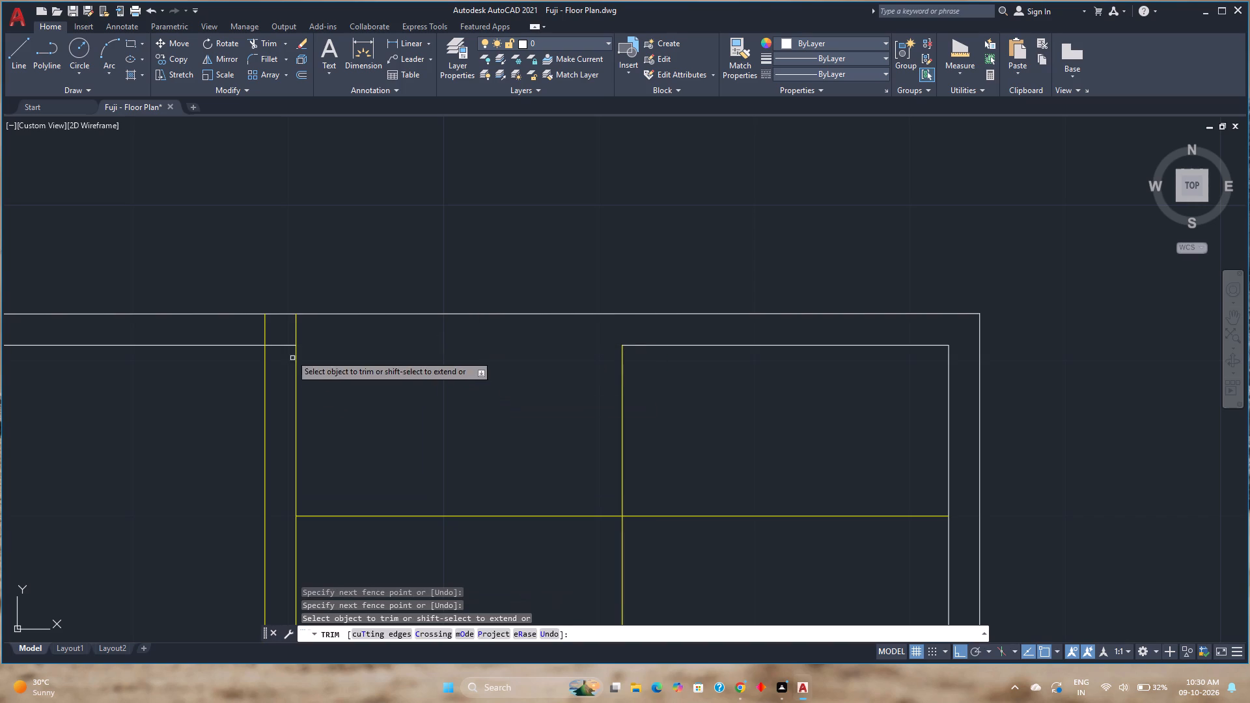
{"action": "left_click", "coordinate": [281, 338]}
{"action": "left_click", "coordinate": [280, 366]}
{"action": "left_click", "coordinate": [657, 338]}
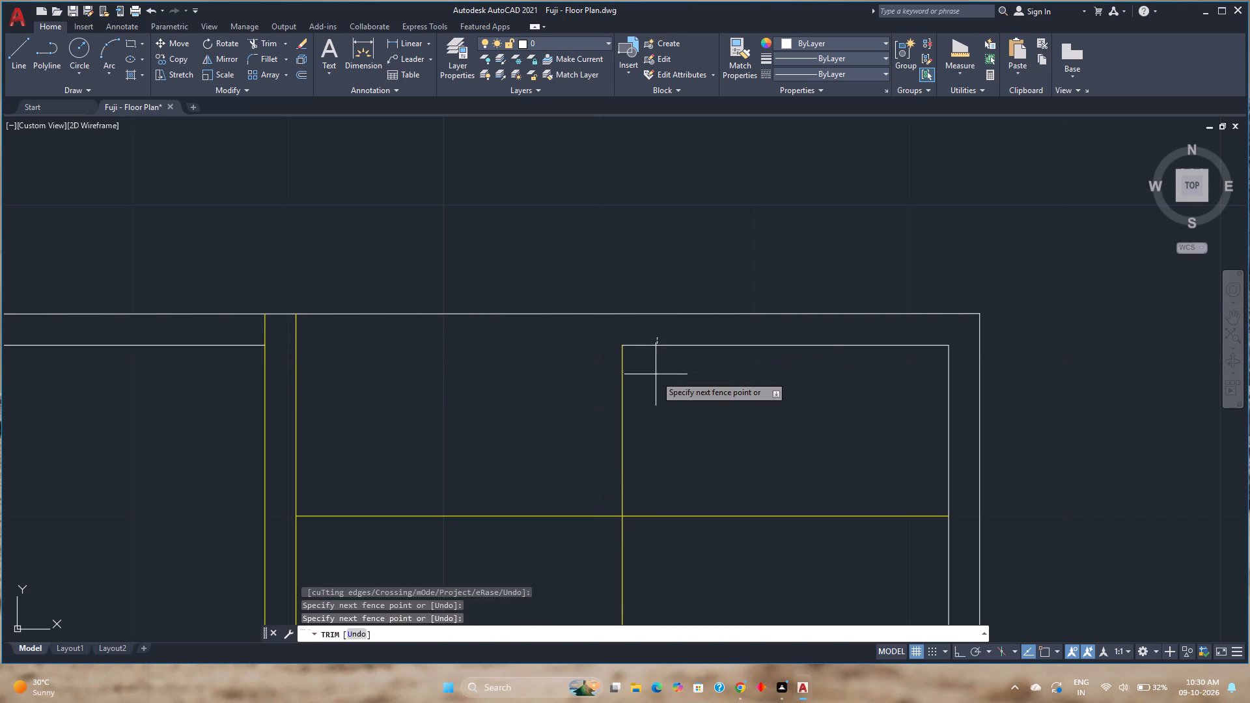
{"action": "left_click", "coordinate": [656, 376]}
{"action": "key", "text": "Escape"}
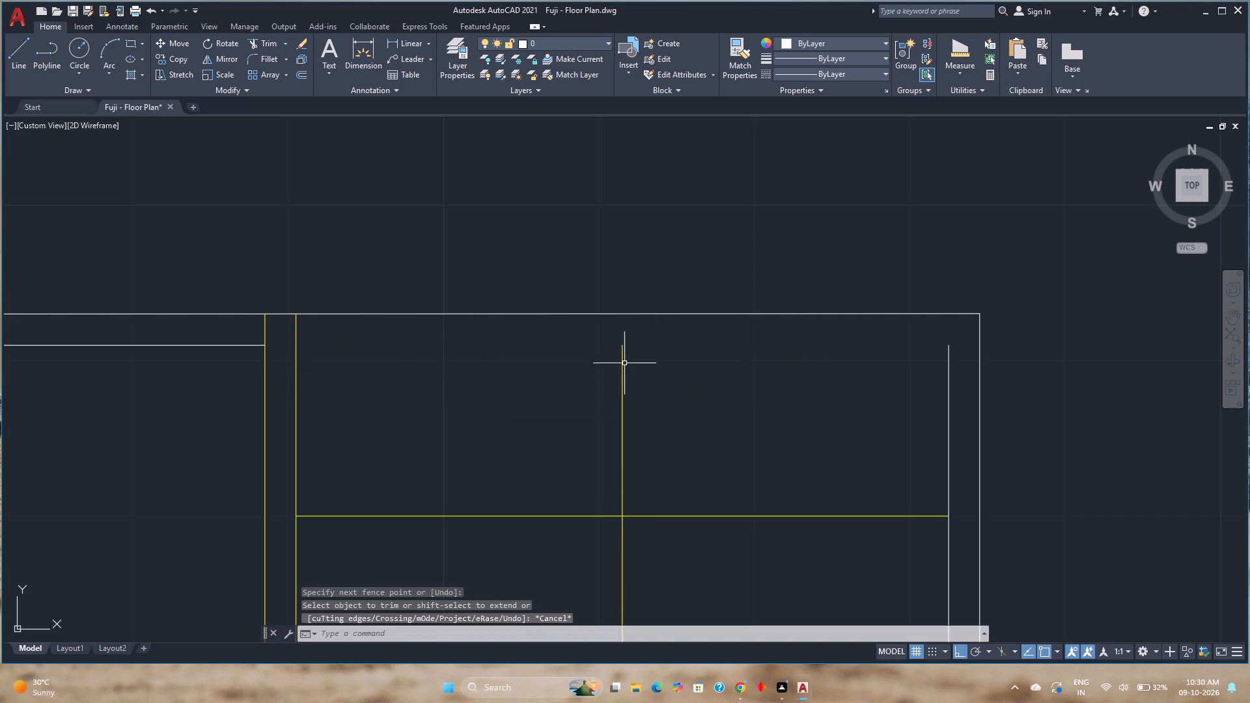
Stretch the north end of the stair's centre line up to the outer wall line.
{"action": "left_click", "coordinate": [623, 348]}
{"action": "left_click", "coordinate": [623, 345]}
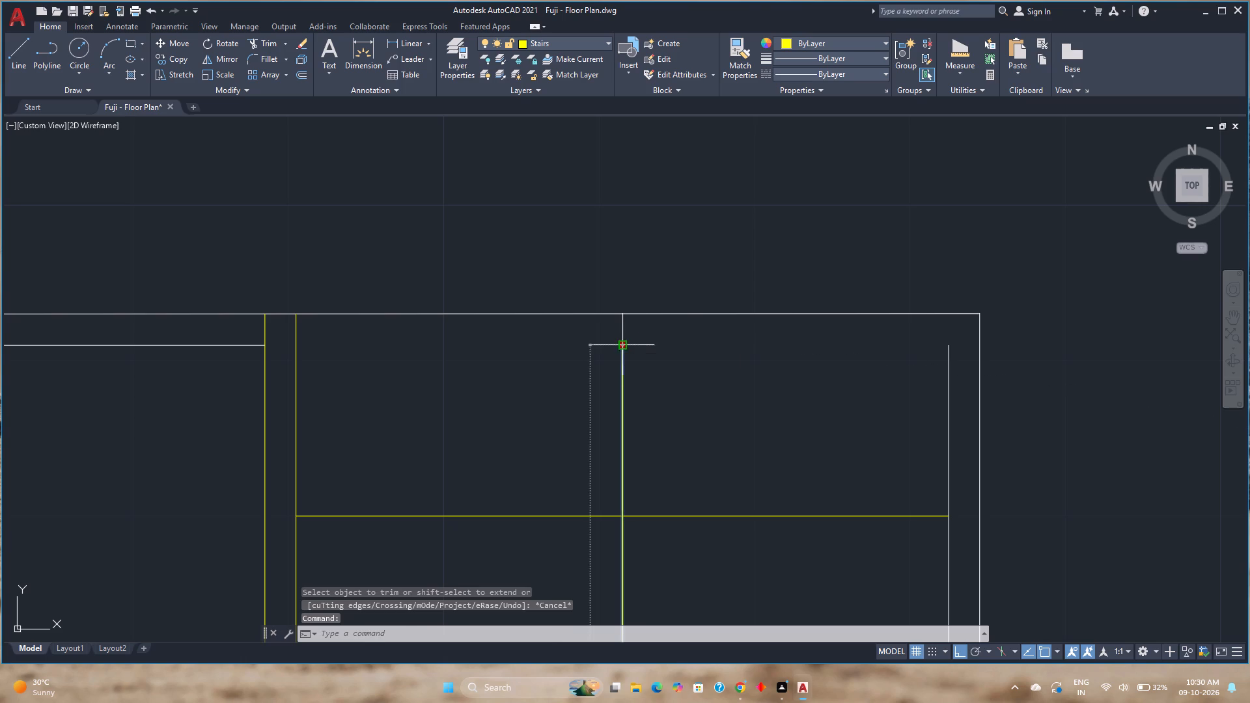
{"action": "left_click", "coordinate": [622, 315]}
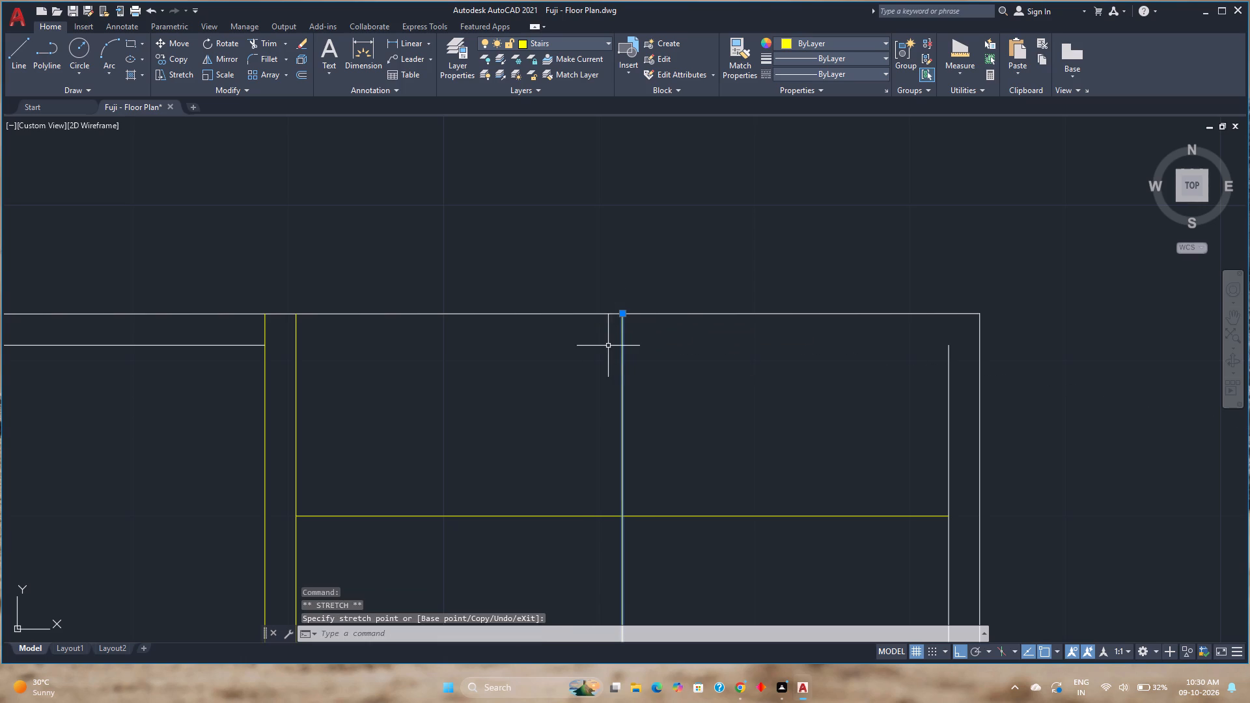
{"action": "key", "text": "Escape"}
Extend the stairwell's inner east wall line north to the outer wall line.
{"action": "scroll", "coordinate": [608, 346], "scroll_direction": "down", "scroll_amount": 2}
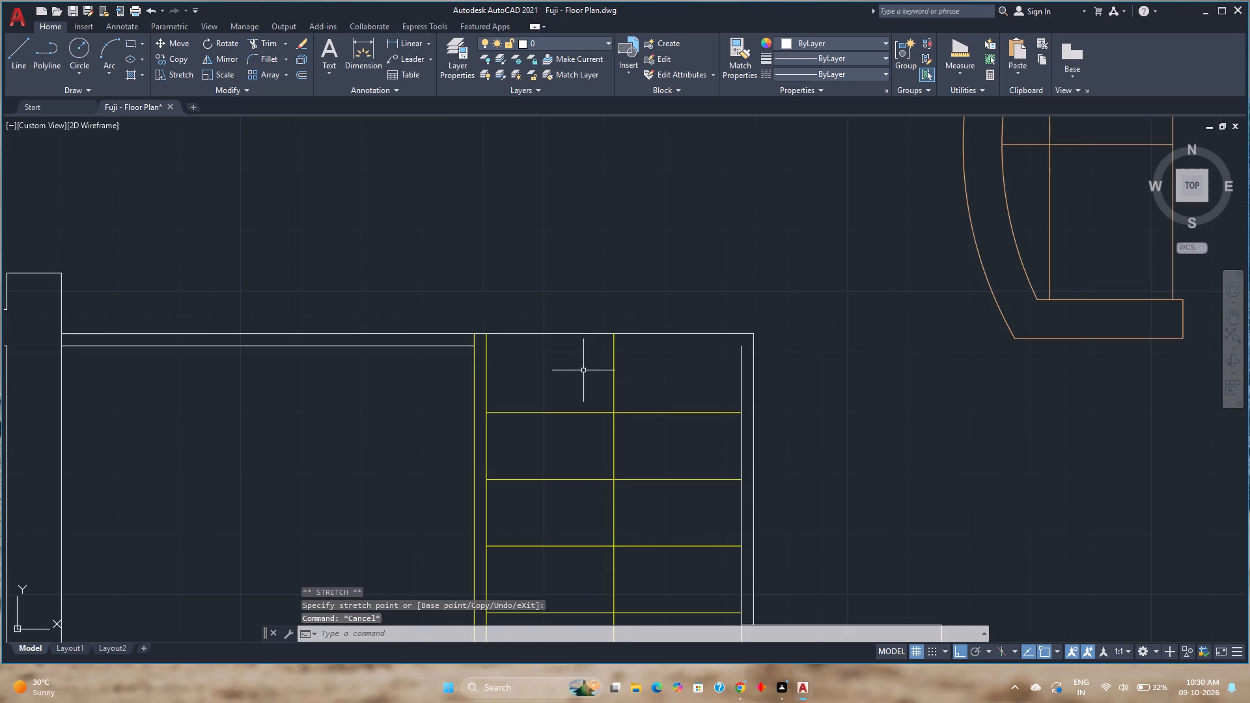
{"action": "type", "text": "EX"}
{"action": "key", "text": "Return"}
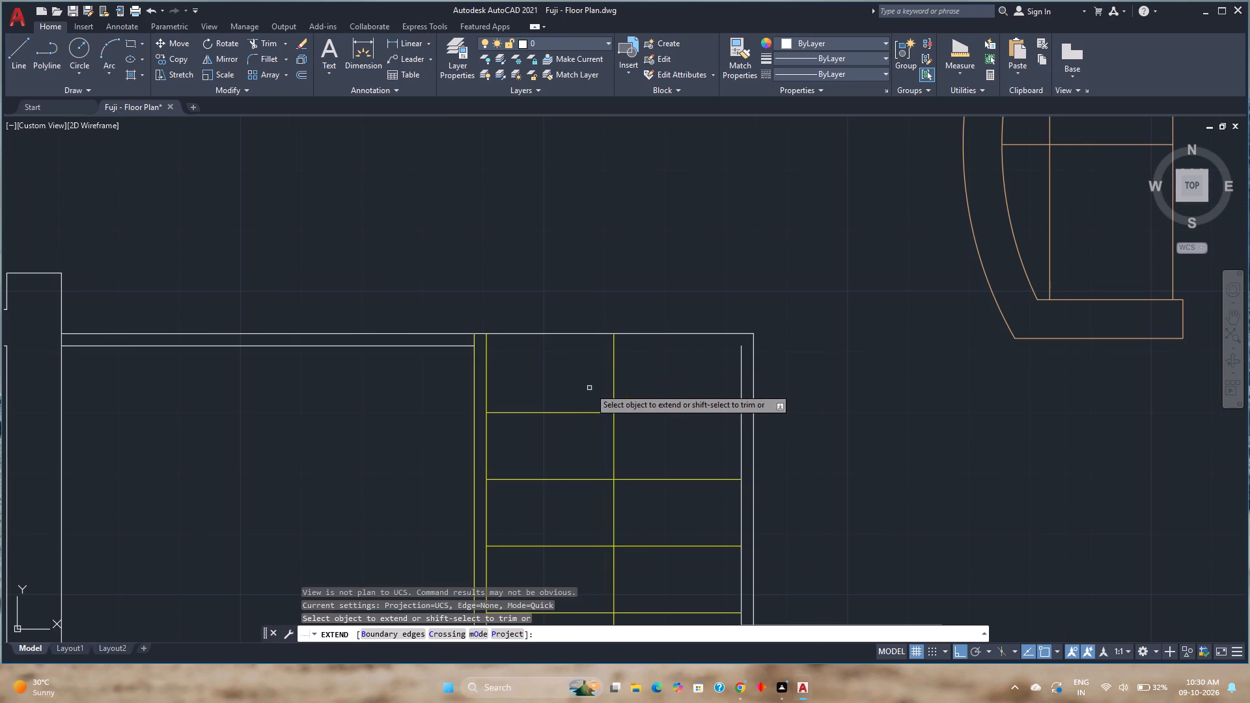
{"action": "left_click", "coordinate": [741, 385]}
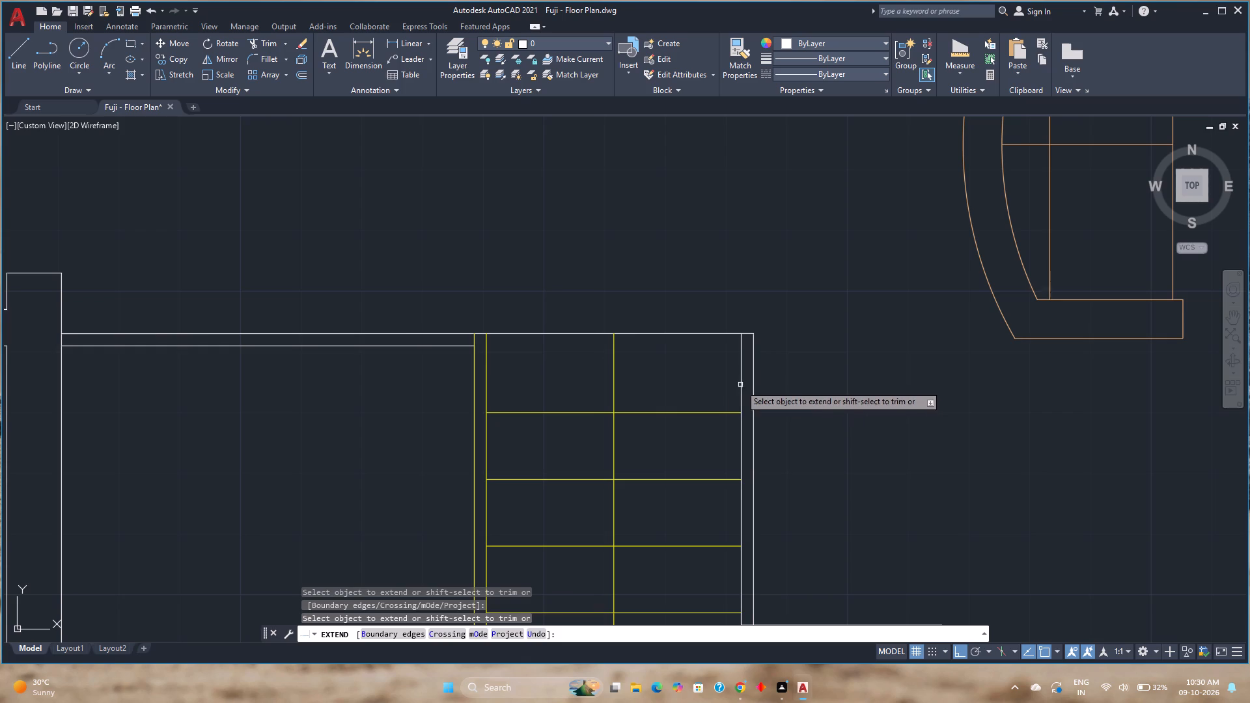
{"action": "key", "text": "Escape"}
Save the floor plan drawing with the cleaned-up stair head.
{"action": "key", "text": "ctrl+s"}
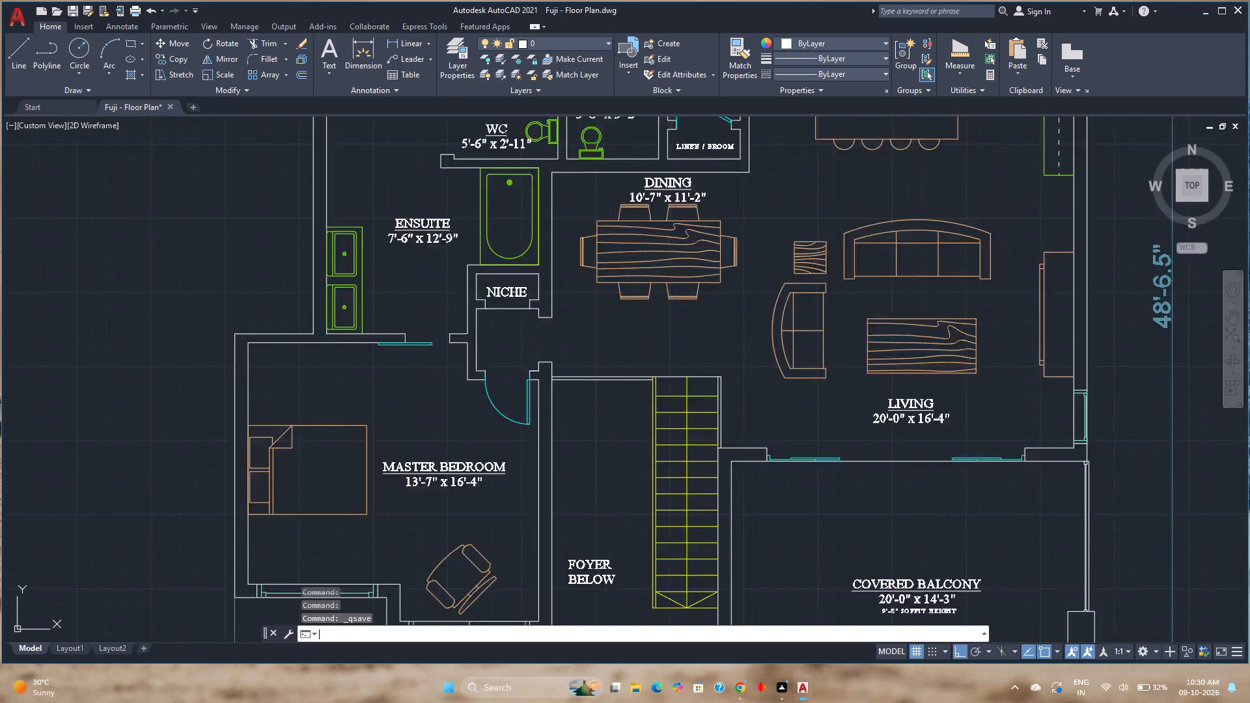
{"action": "middle_click_drag", "start_coordinate": [711, 391], "coordinate": [620, 387]}
{"action": "scroll", "coordinate": [618, 387], "scroll_direction": "down", "scroll_amount": 1}
{"action": "middle_click_drag", "start_coordinate": [618, 387], "coordinate": [555, 389]}
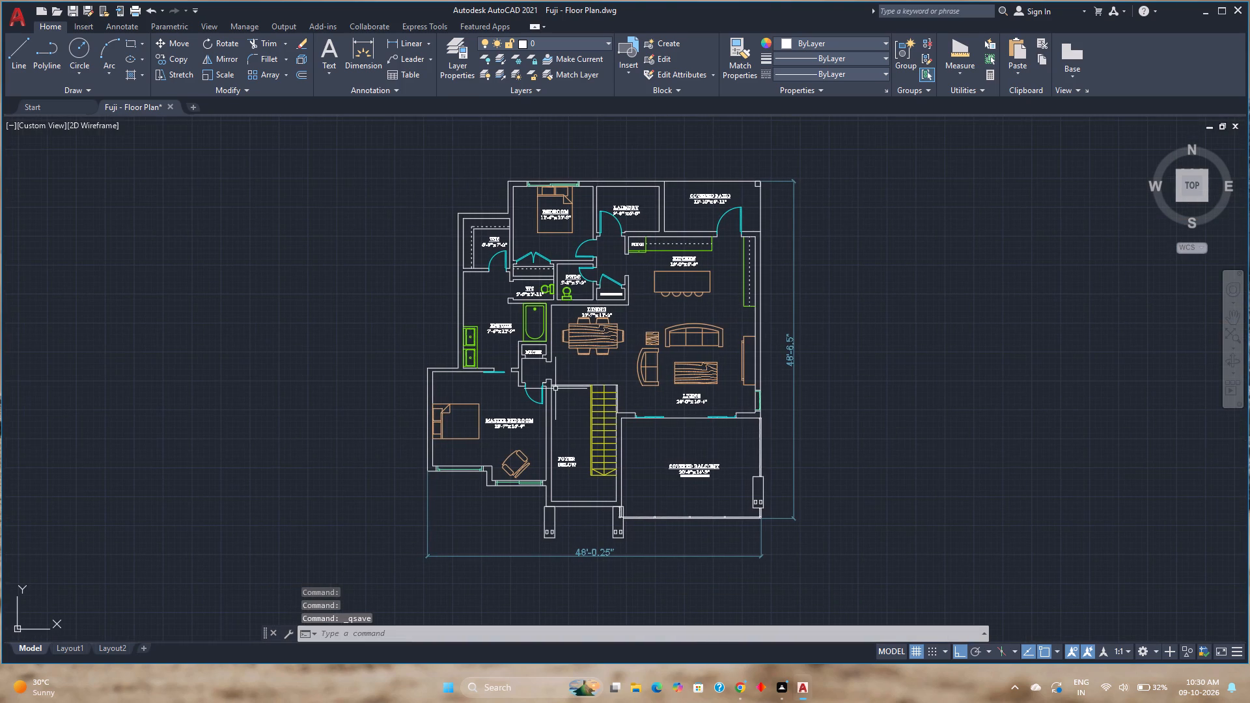
{"action": "key", "text": "ctrl+s"}
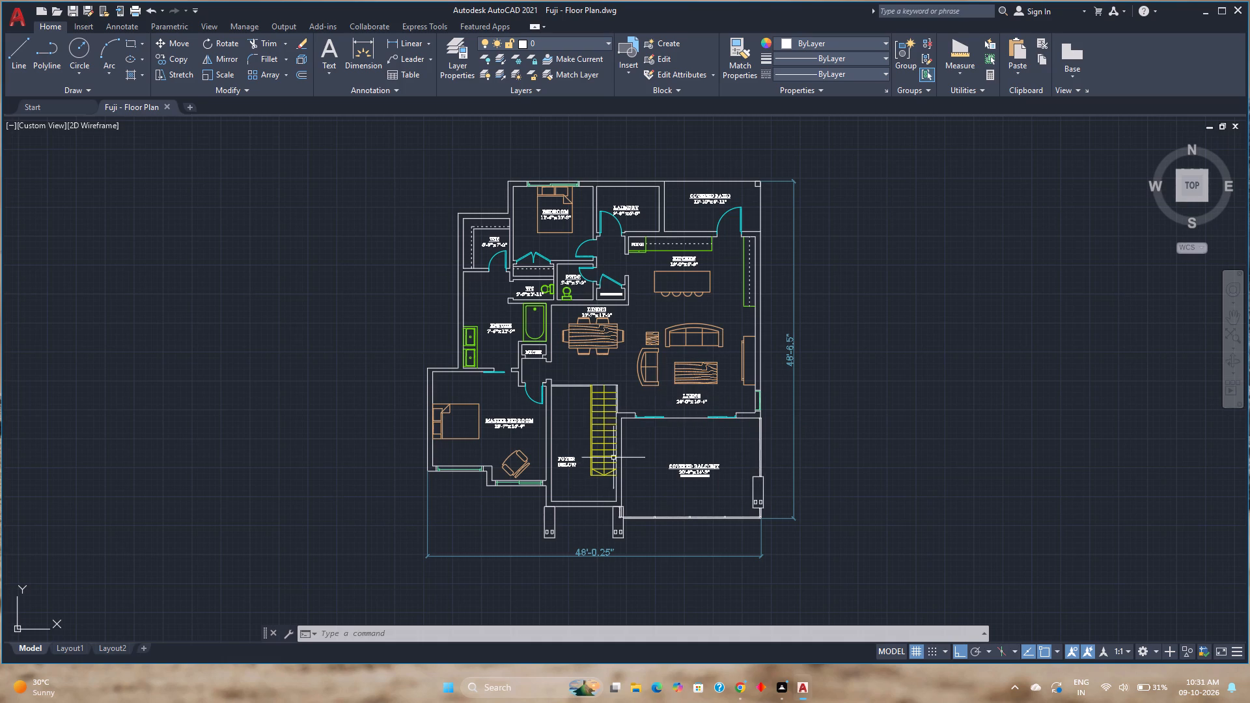
Hatch the connected exterior wall run along the west of the master bedroom, ensuite and WIC with the ANSI31 pattern, using an internal point.
{"action": "scroll", "coordinate": [620, 458], "scroll_direction": "up", "scroll_amount": 2}
{"action": "middle_click_drag", "start_coordinate": [626, 460], "coordinate": [635, 486]}
{"action": "scroll", "coordinate": [635, 485], "scroll_direction": "down", "scroll_amount": 1}
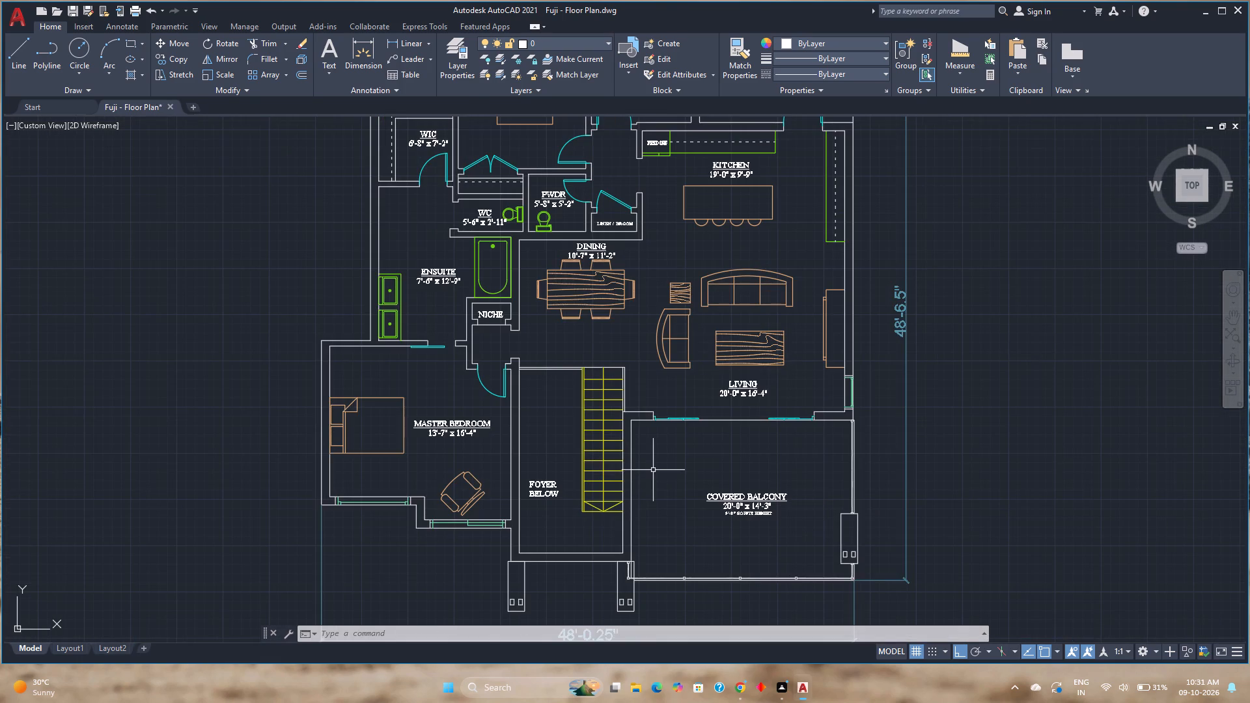
{"action": "middle_click_drag", "start_coordinate": [671, 425], "coordinate": [674, 425]}
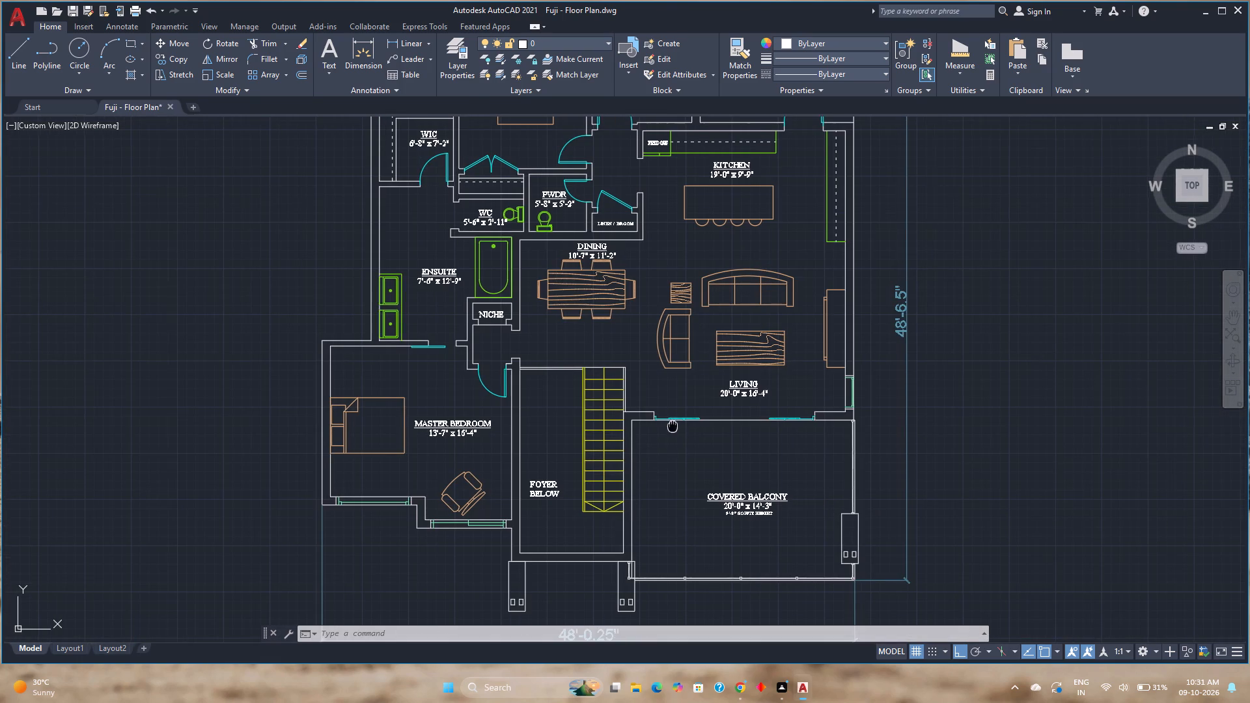
{"action": "middle_click_drag", "start_coordinate": [674, 425], "coordinate": [614, 463]}
{"action": "scroll", "coordinate": [614, 463], "scroll_direction": "down", "scroll_amount": 1}
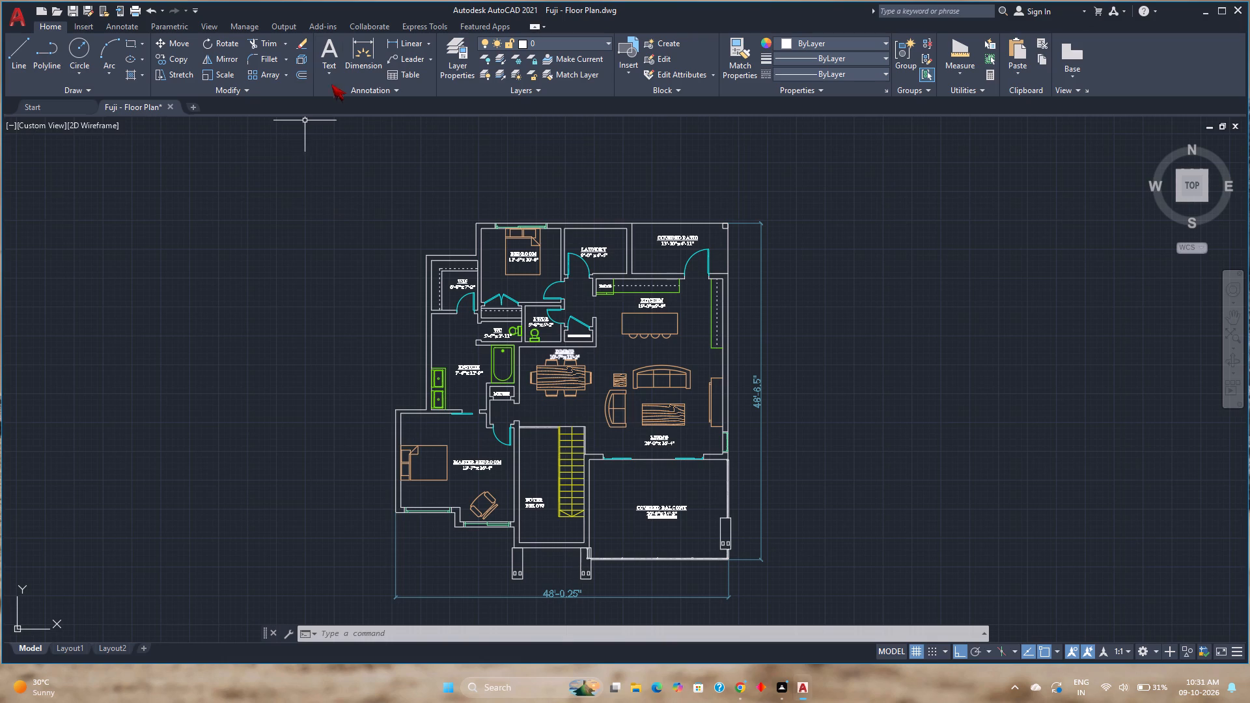
{"action": "left_click", "coordinate": [130, 72]}
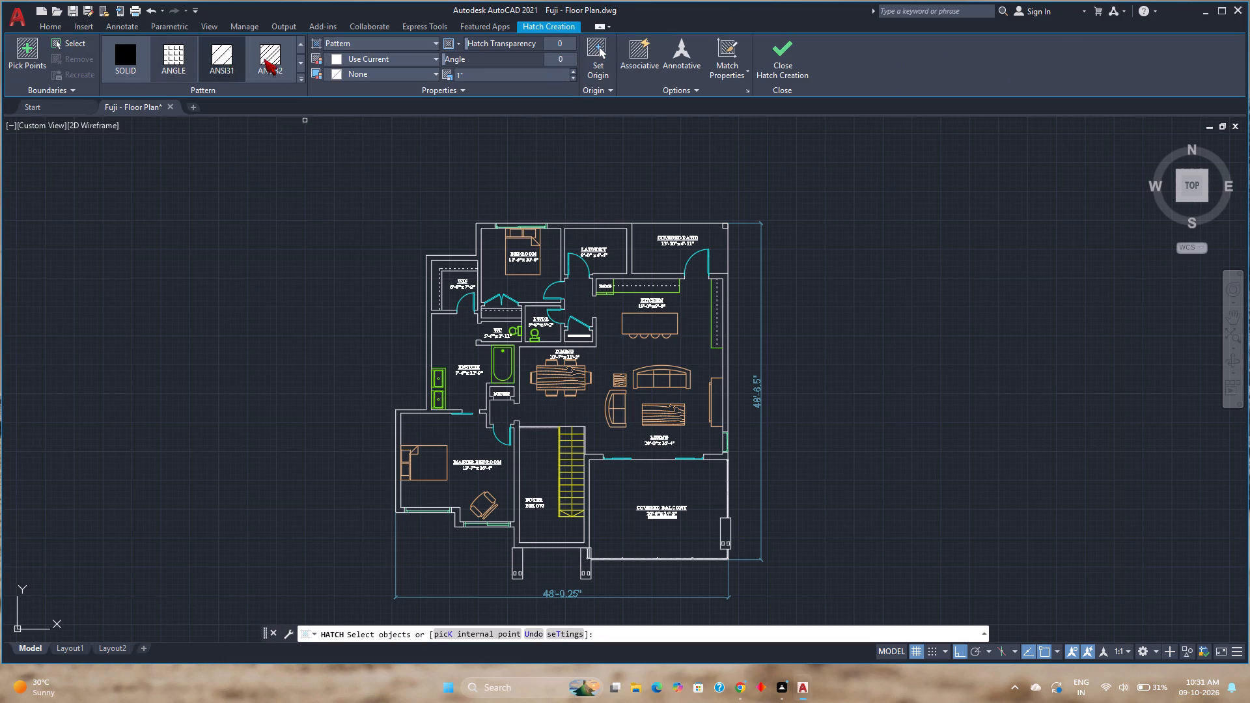
{"action": "left_click", "coordinate": [298, 77]}
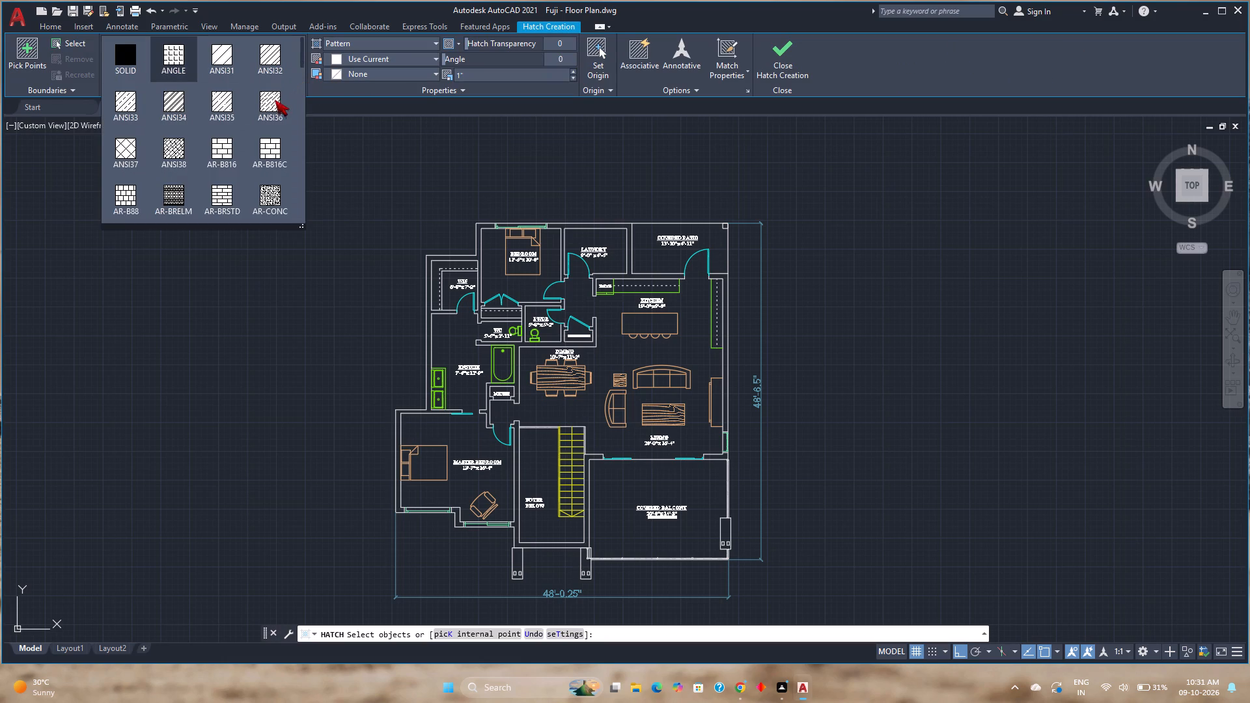
{"action": "left_click", "coordinate": [265, 70]}
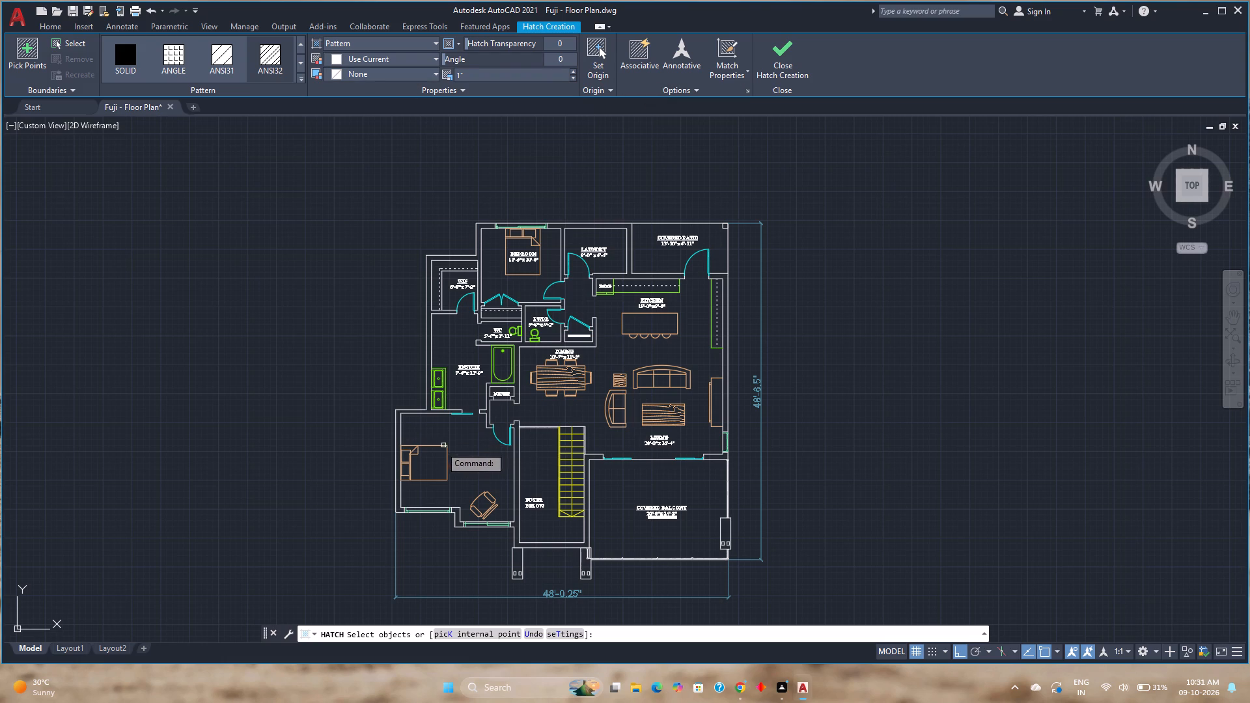
{"action": "scroll", "coordinate": [404, 448], "scroll_direction": "up", "scroll_amount": 2}
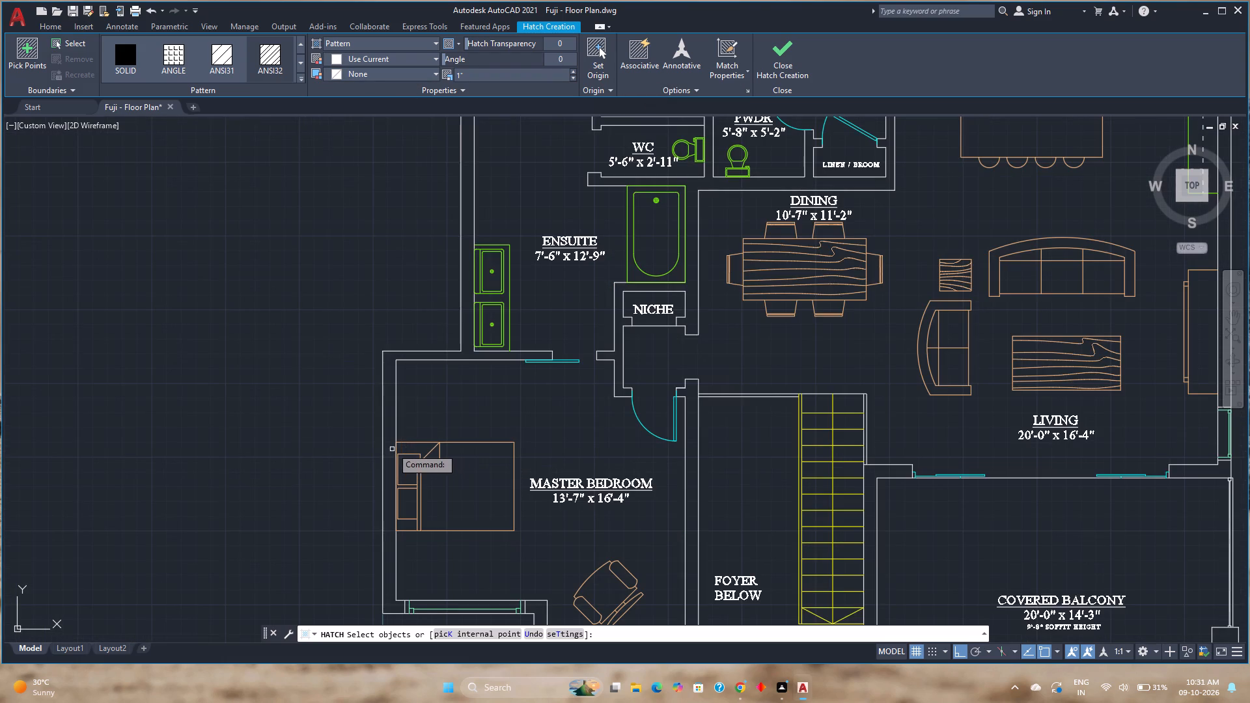
{"action": "left_click", "coordinate": [452, 638]}
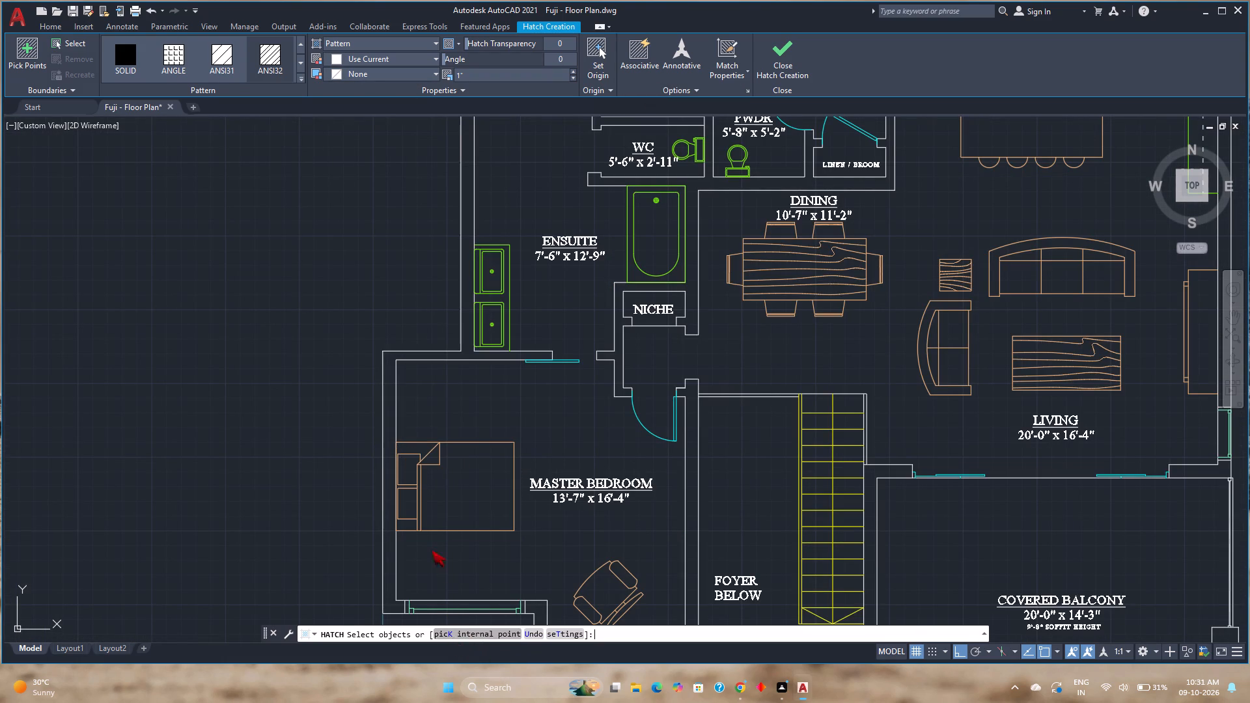
{"action": "left_click", "coordinate": [392, 492]}
Add the master bedroom's south wall corner between the two windows and the foyer stairwell wall run to the ANSI31 hatch.
{"action": "scroll", "coordinate": [392, 492], "scroll_direction": "down", "scroll_amount": 1}
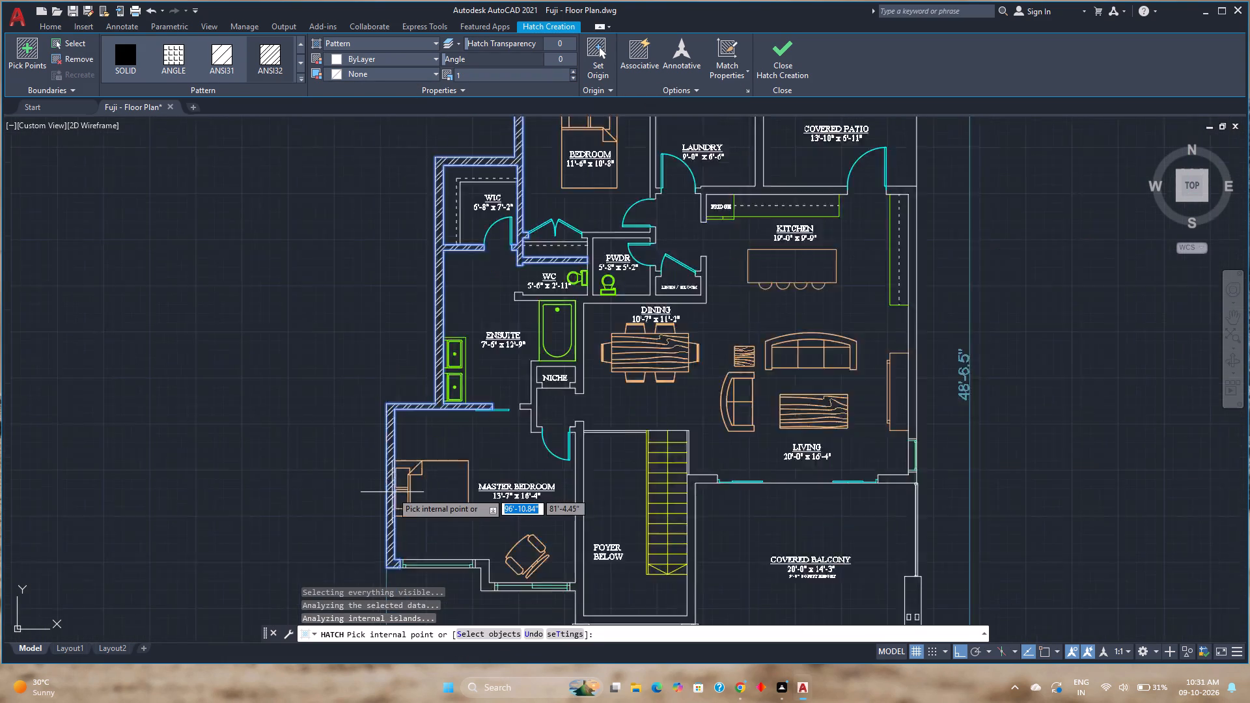
{"action": "scroll", "coordinate": [392, 492], "scroll_direction": "down", "scroll_amount": 1}
{"action": "scroll", "coordinate": [460, 556], "scroll_direction": "up", "scroll_amount": 3}
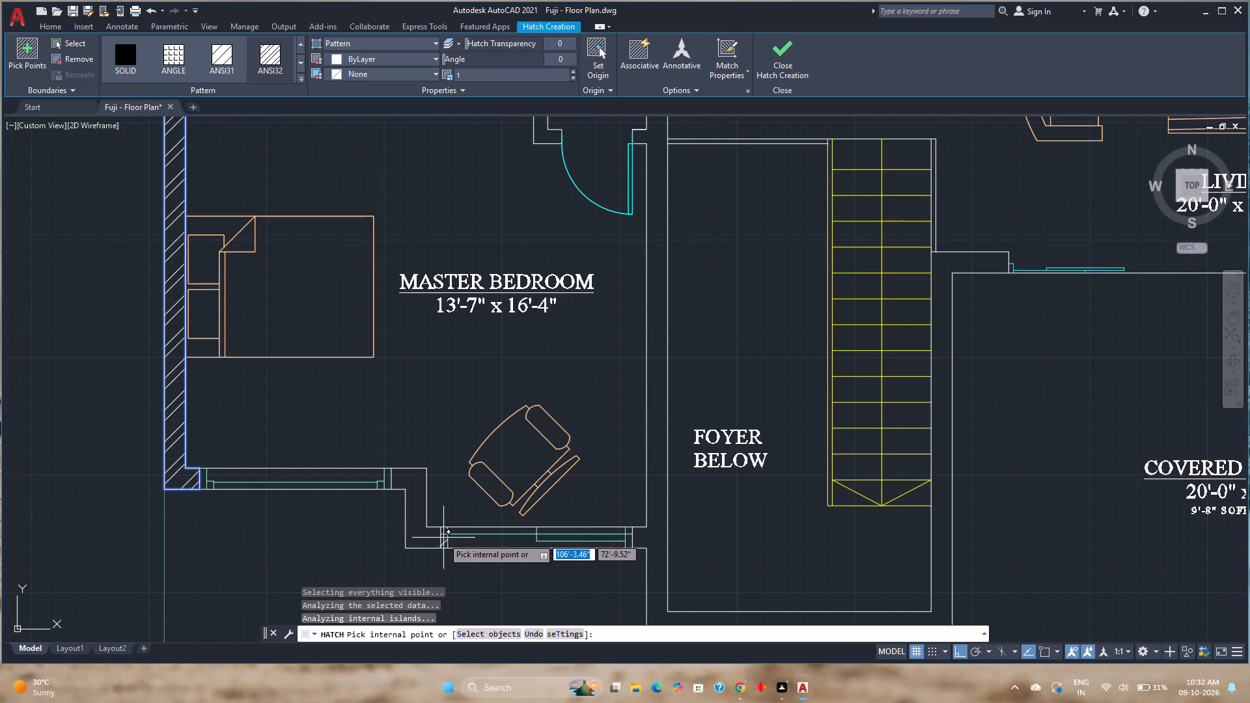
{"action": "left_click", "coordinate": [432, 541]}
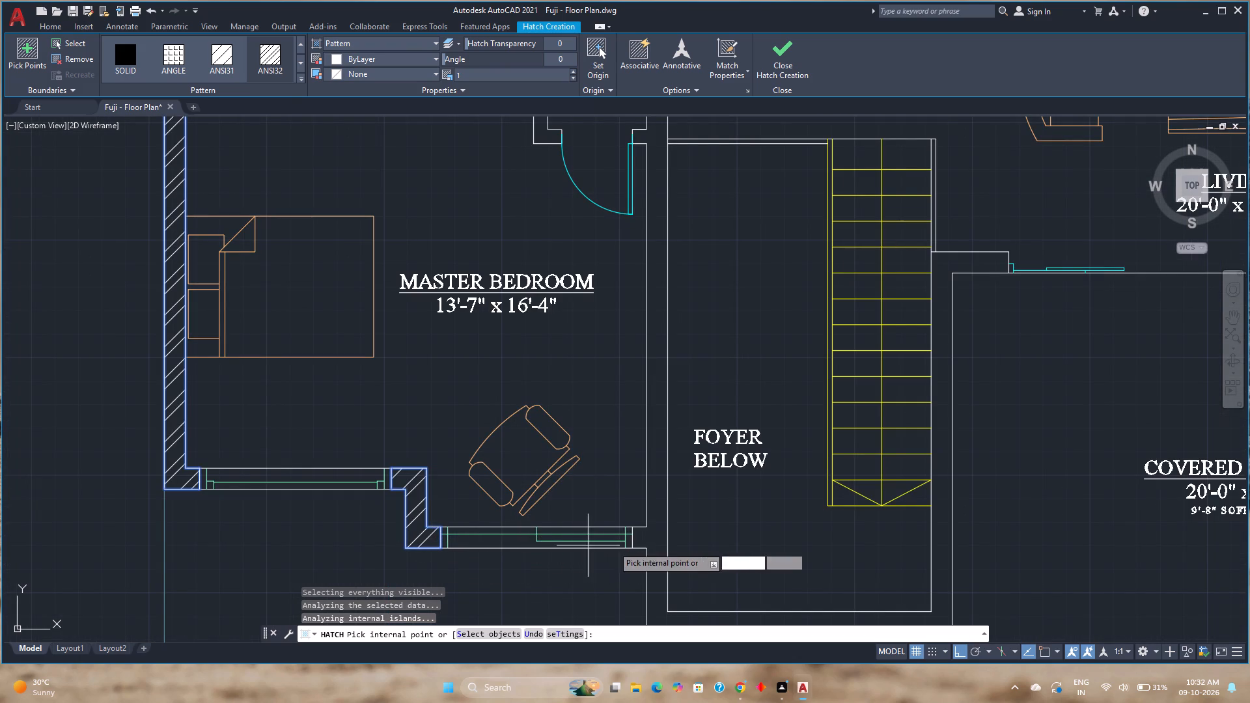
{"action": "left_click", "coordinate": [645, 540]}
Add the connected interior walls around the niche, the ensuite's east side, the powder room and the linen closet to the hatch.
{"action": "scroll", "coordinate": [645, 540], "scroll_direction": "down", "scroll_amount": 1}
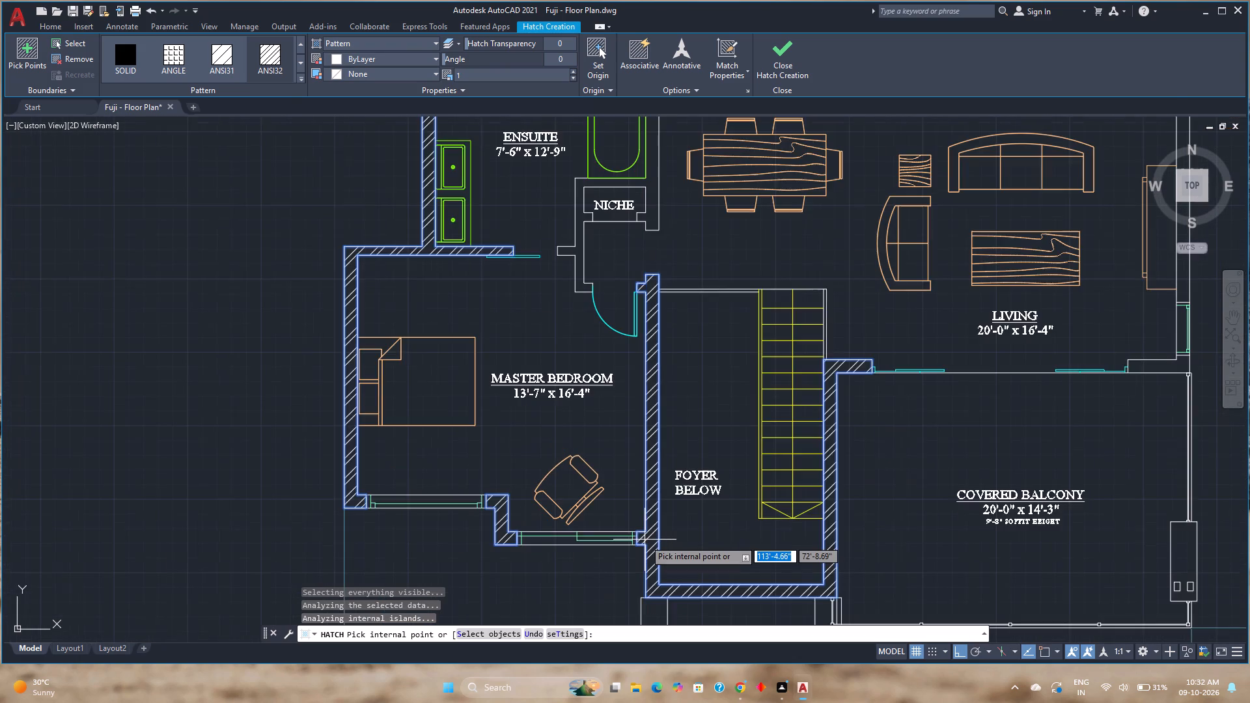
{"action": "scroll", "coordinate": [645, 540], "scroll_direction": "down", "scroll_amount": 1}
{"action": "middle_click_drag", "start_coordinate": [688, 527], "coordinate": [522, 545]}
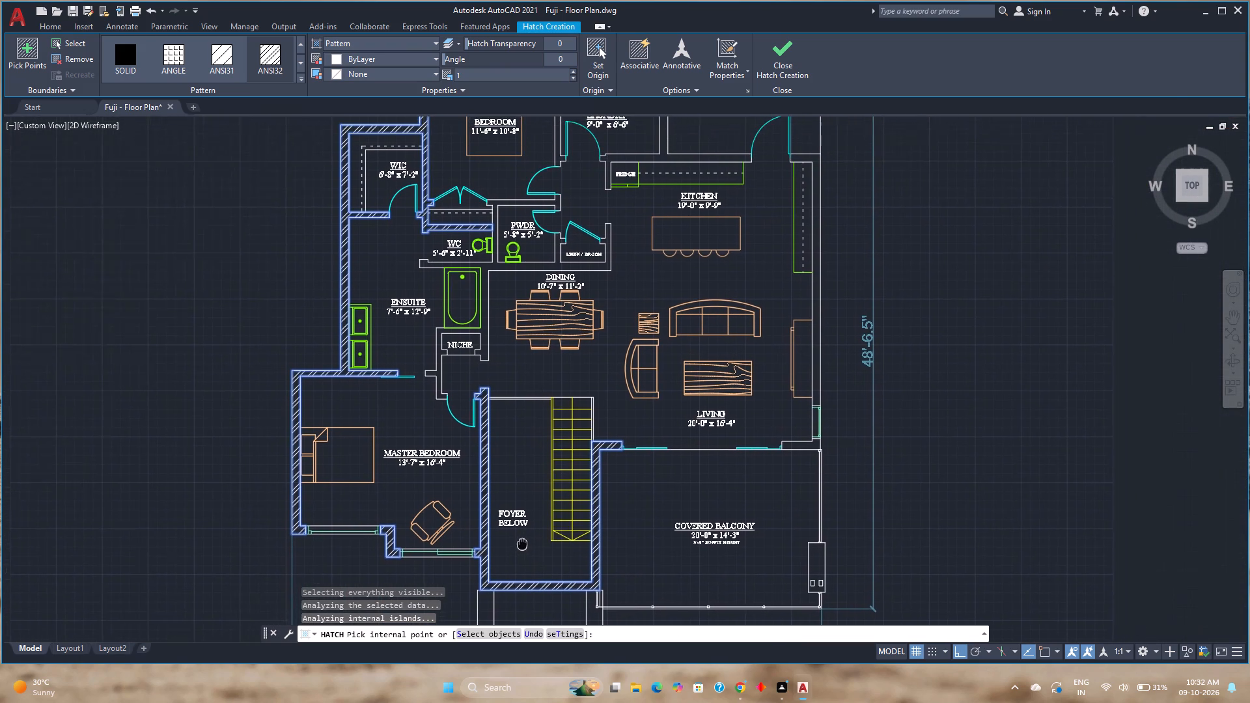
{"action": "middle_click_drag", "start_coordinate": [522, 545], "coordinate": [522, 553]}
{"action": "scroll", "coordinate": [443, 390], "scroll_direction": "up", "scroll_amount": 3}
{"action": "left_click", "coordinate": [417, 379]}
Add the connected wall run around the laundry, between bedroom and covered patio and along the kitchen's north side, to the hatch.
{"action": "scroll", "coordinate": [417, 379], "scroll_direction": "down", "scroll_amount": 2}
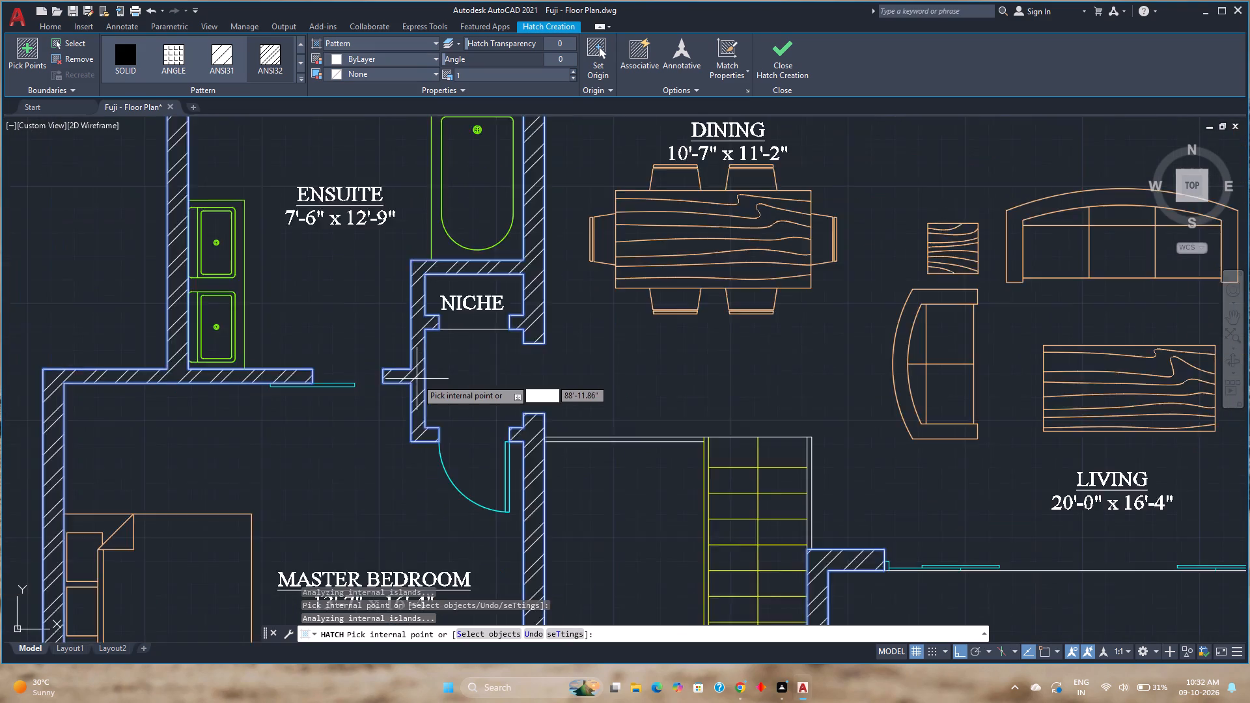
{"action": "scroll", "coordinate": [417, 379], "scroll_direction": "down", "scroll_amount": 1}
{"action": "middle_click_drag", "start_coordinate": [542, 294], "coordinate": [475, 536]}
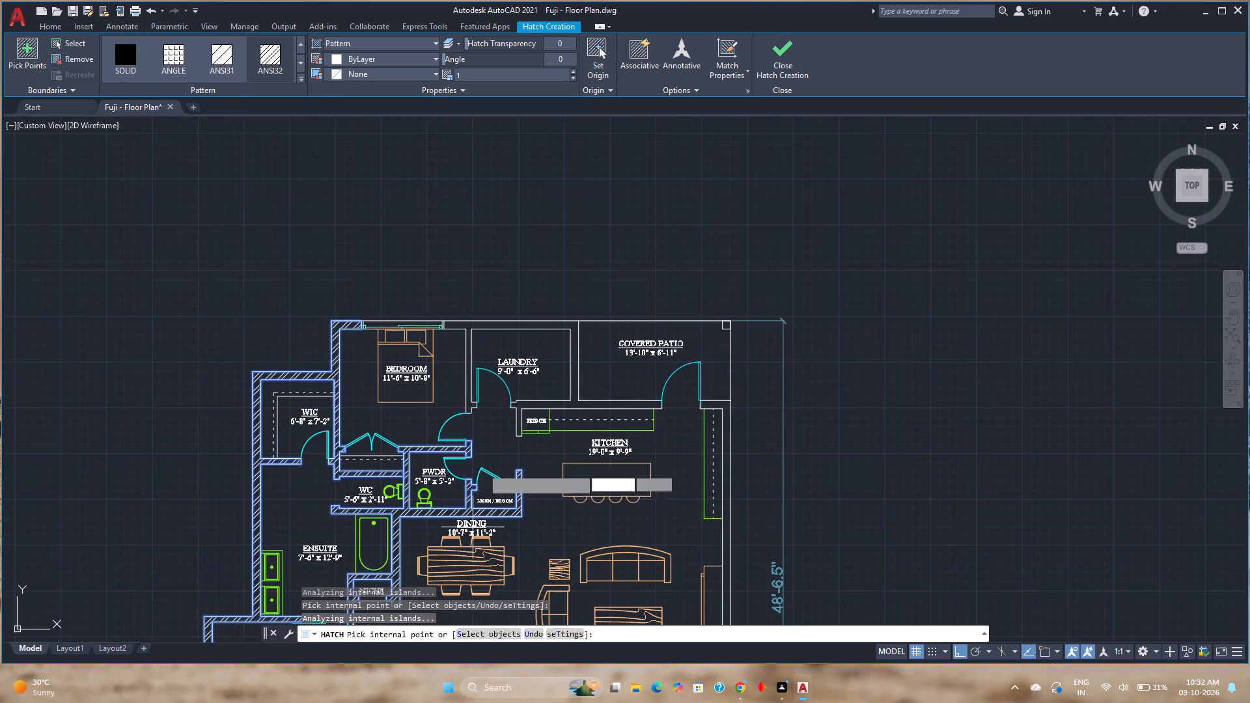
{"action": "scroll", "coordinate": [460, 362], "scroll_direction": "up", "scroll_amount": 2}
{"action": "left_click", "coordinate": [483, 268]}
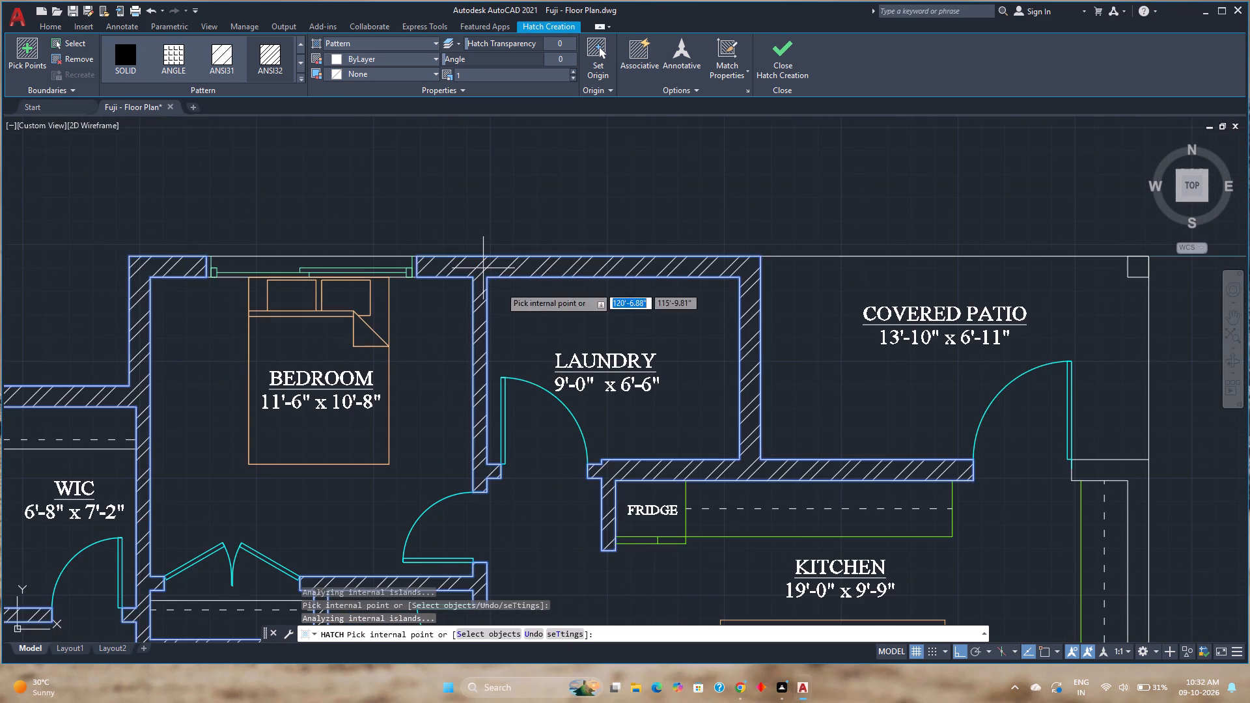
Add the exterior wall east of the kitchen and living room and the living room's southeast corner wall to the hatch.
{"action": "scroll", "coordinate": [602, 348], "scroll_direction": "down", "scroll_amount": 1}
{"action": "middle_click_drag", "start_coordinate": [602, 348], "coordinate": [348, 372]}
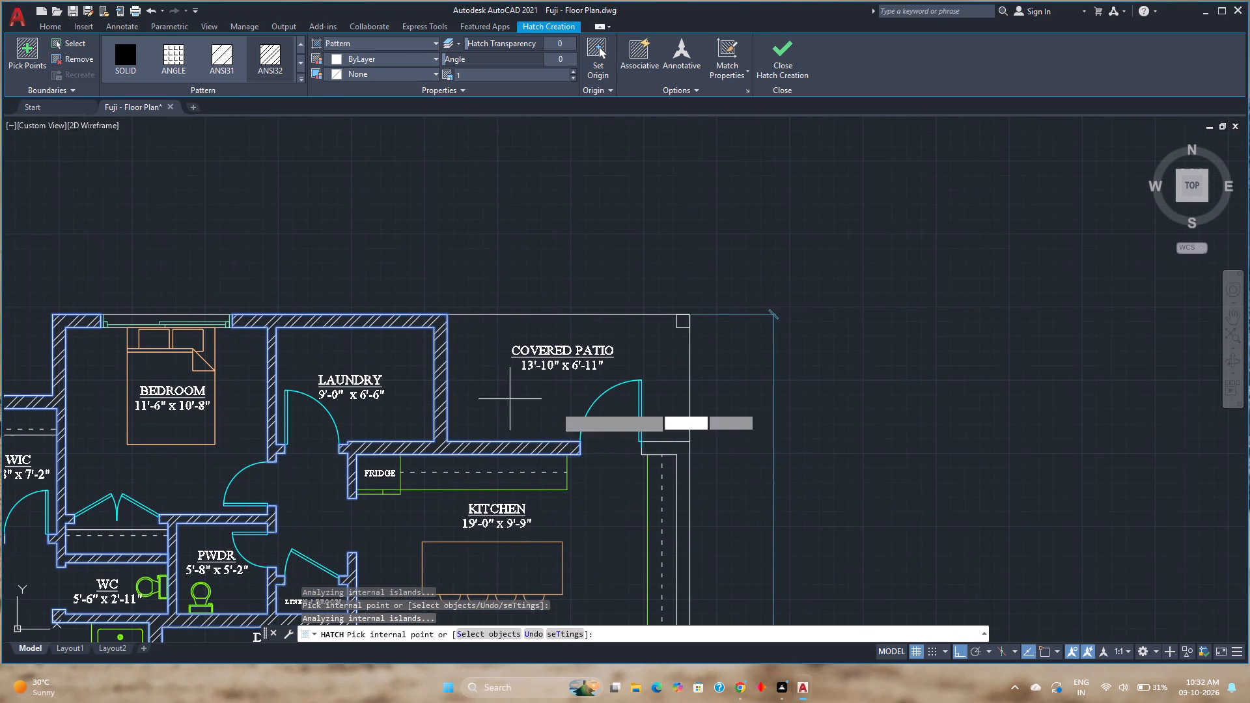
{"action": "left_click", "coordinate": [650, 447]}
{"action": "scroll", "coordinate": [650, 447], "scroll_direction": "down", "scroll_amount": 2}
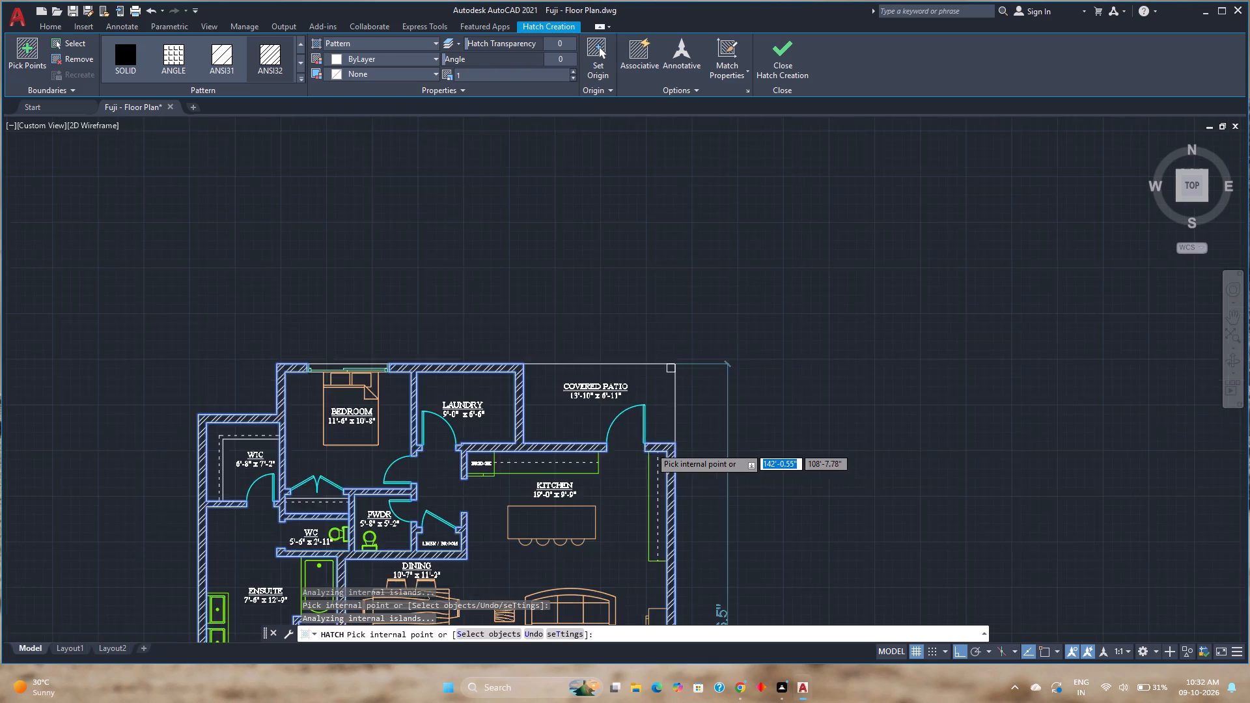
{"action": "middle_click_drag", "start_coordinate": [652, 447], "coordinate": [653, 319]}
{"action": "scroll", "coordinate": [667, 510], "scroll_direction": "up", "scroll_amount": 2}
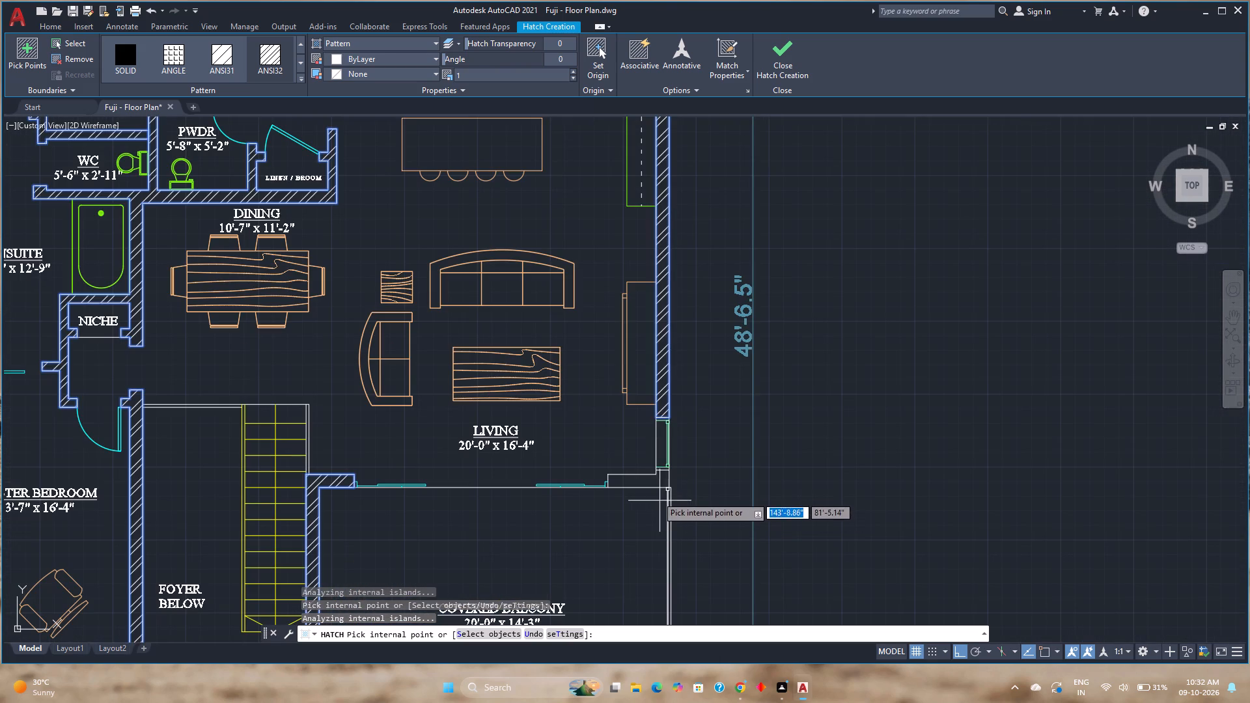
{"action": "left_click", "coordinate": [651, 480]}
Set the wall hatch's pattern scale to 0.5 and finish creating the hatch.
{"action": "scroll", "coordinate": [651, 480], "scroll_direction": "down", "scroll_amount": 4}
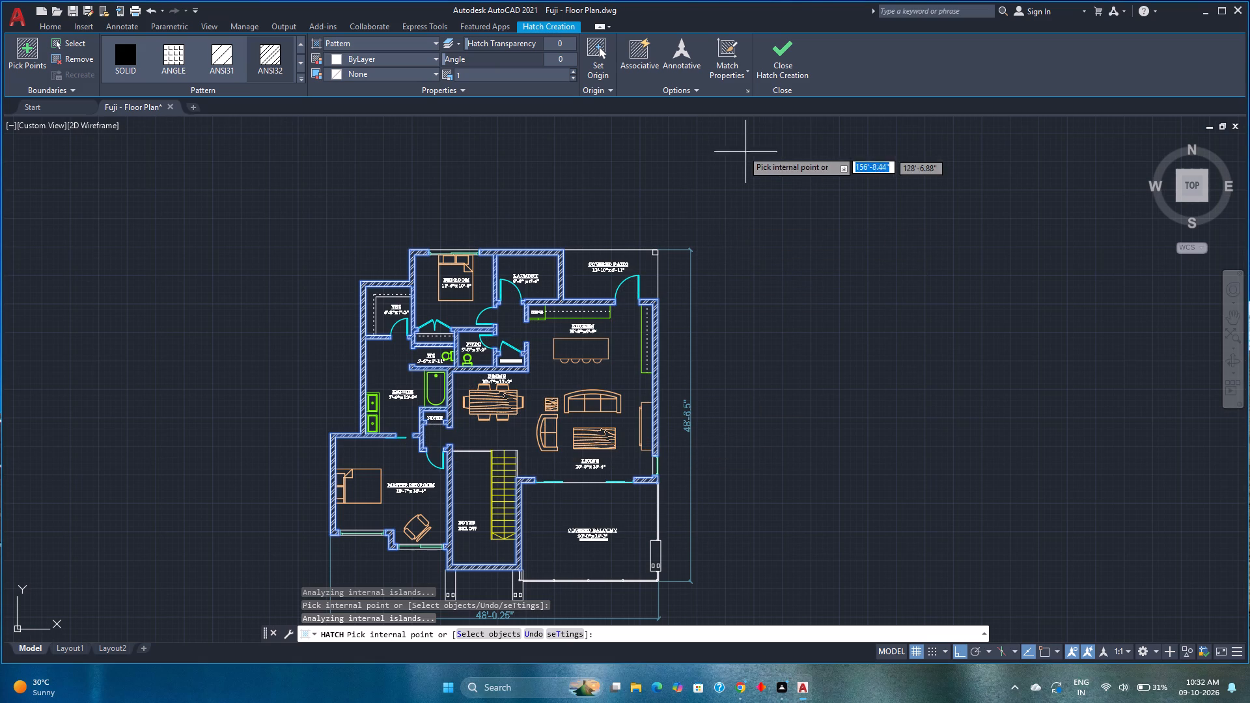
{"action": "left_click", "coordinate": [572, 70]}
{"action": "triple_click", "coordinate": [572, 70]}
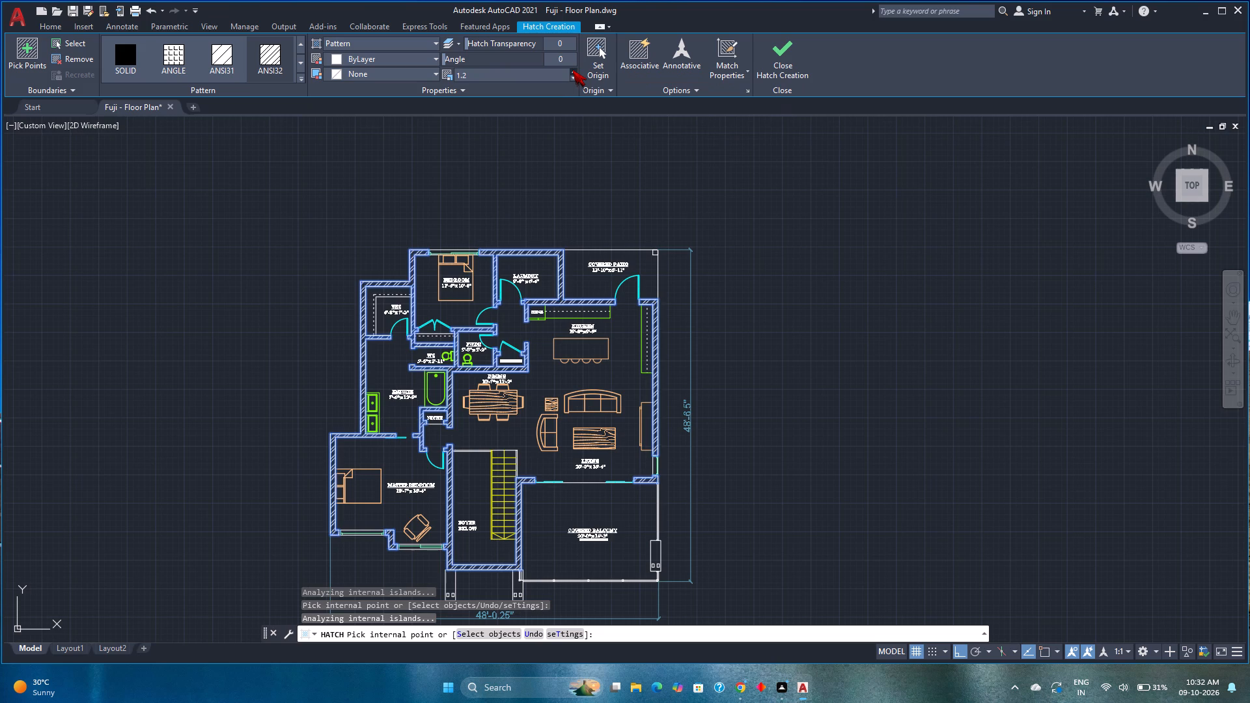
{"action": "double_click", "coordinate": [572, 70]}
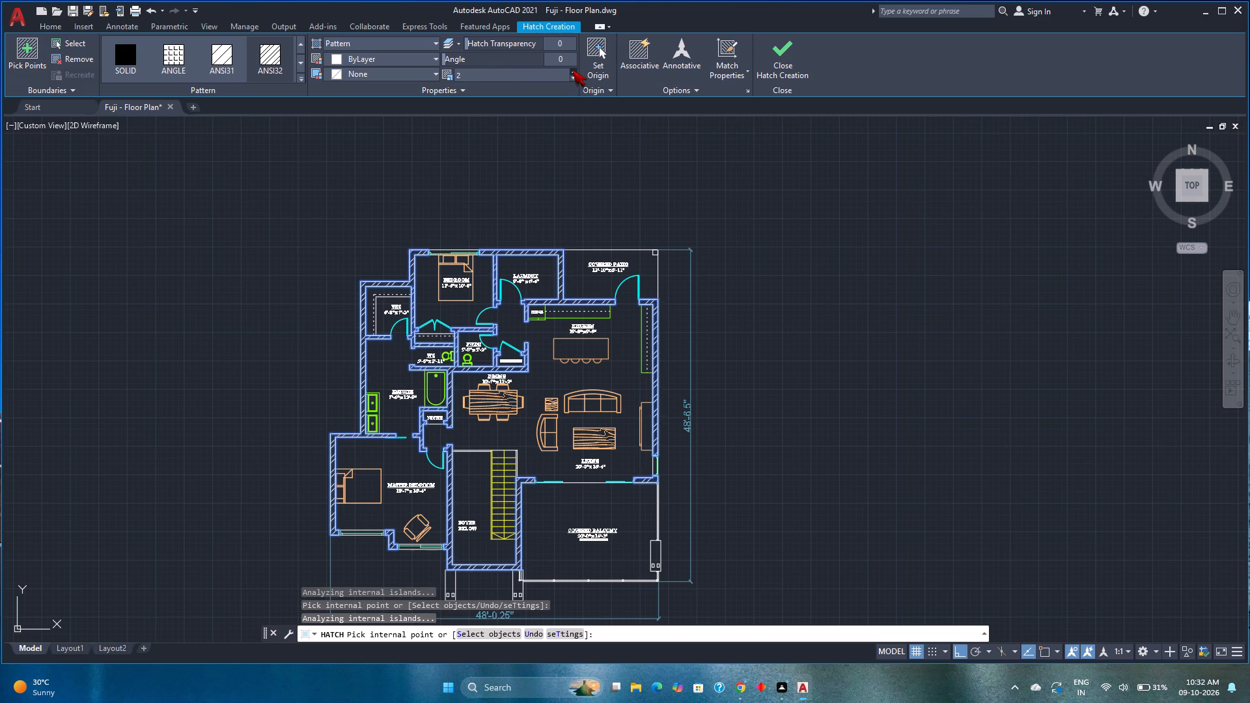
{"action": "left_click", "coordinate": [574, 79]}
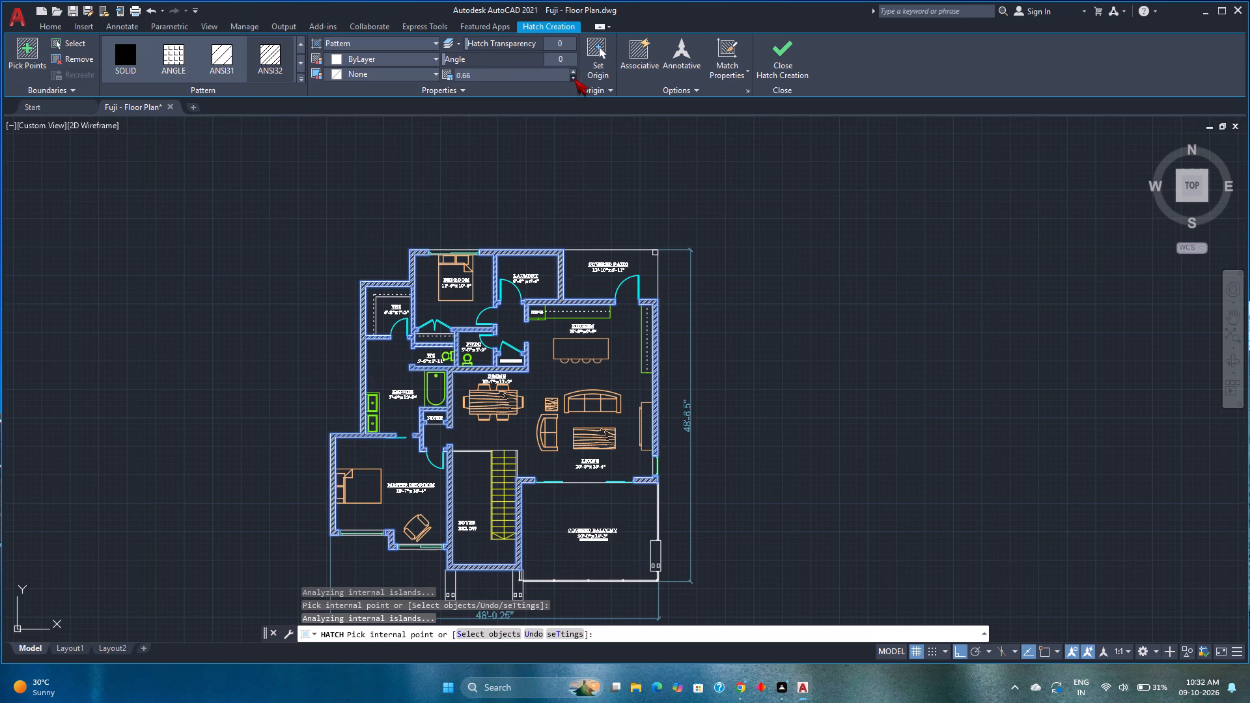
{"action": "triple_click", "coordinate": [574, 79]}
{"action": "triple_click", "coordinate": [574, 79]}
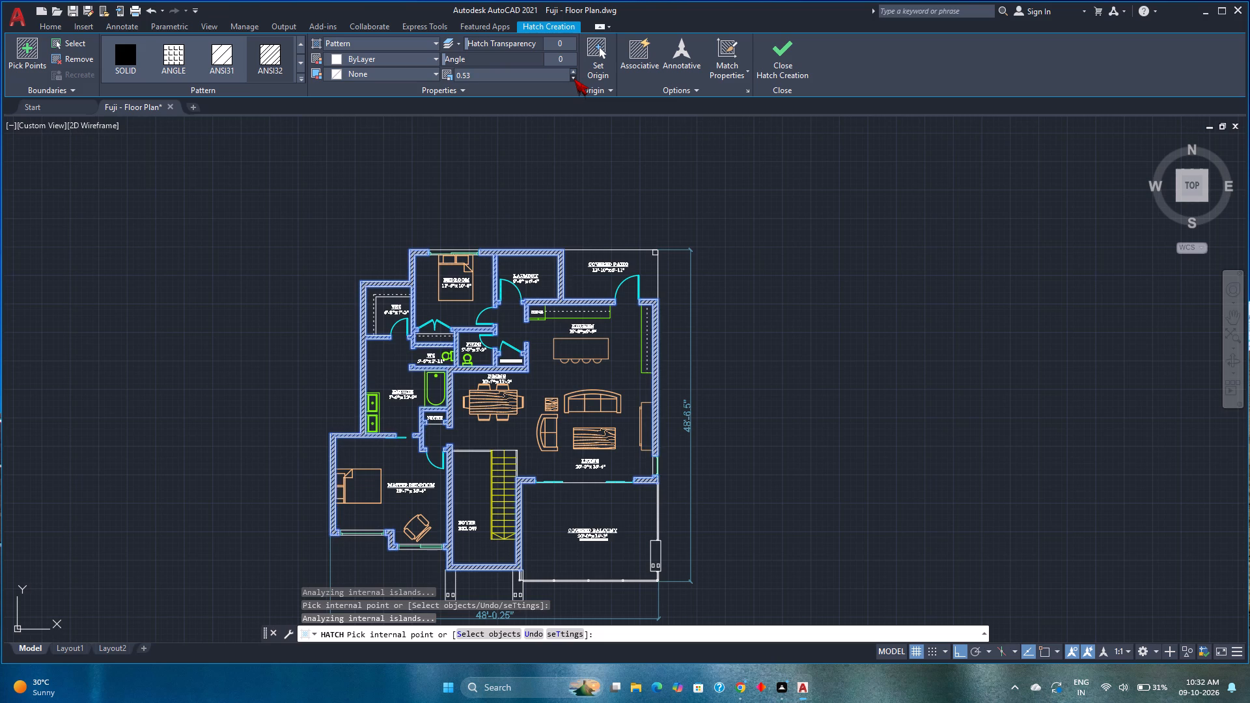
{"action": "left_click", "coordinate": [574, 79]}
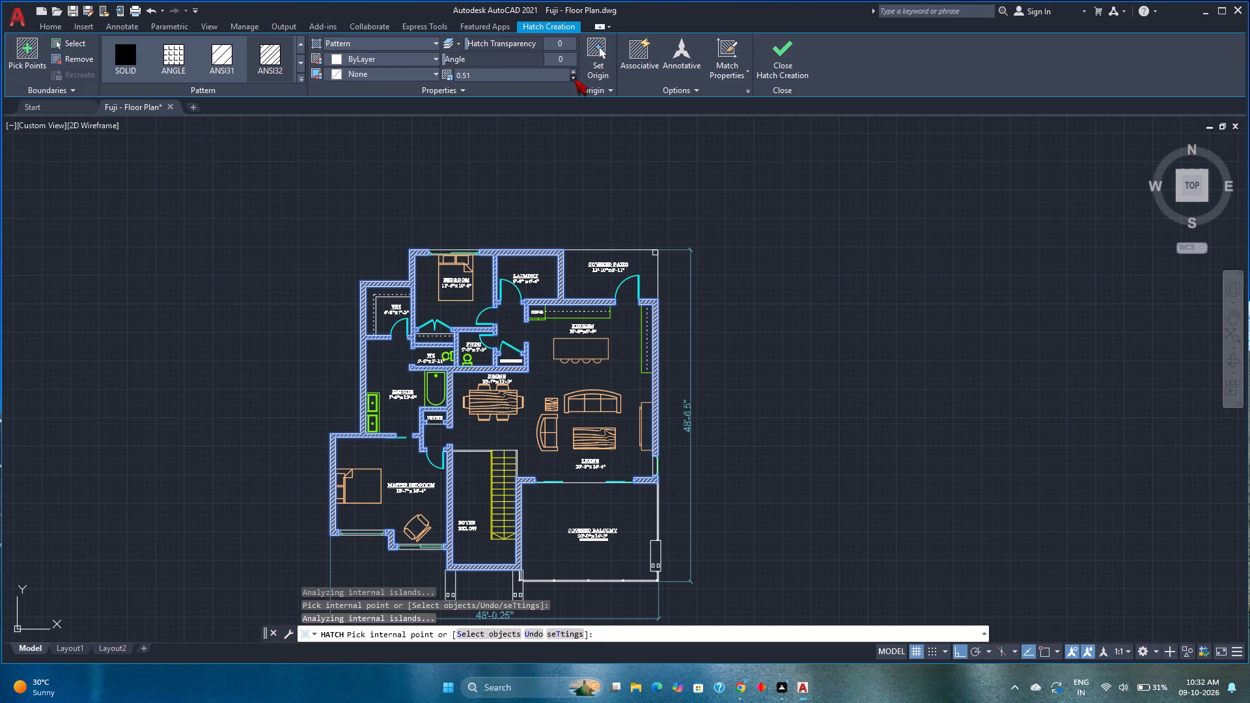
{"action": "left_click", "coordinate": [574, 79]}
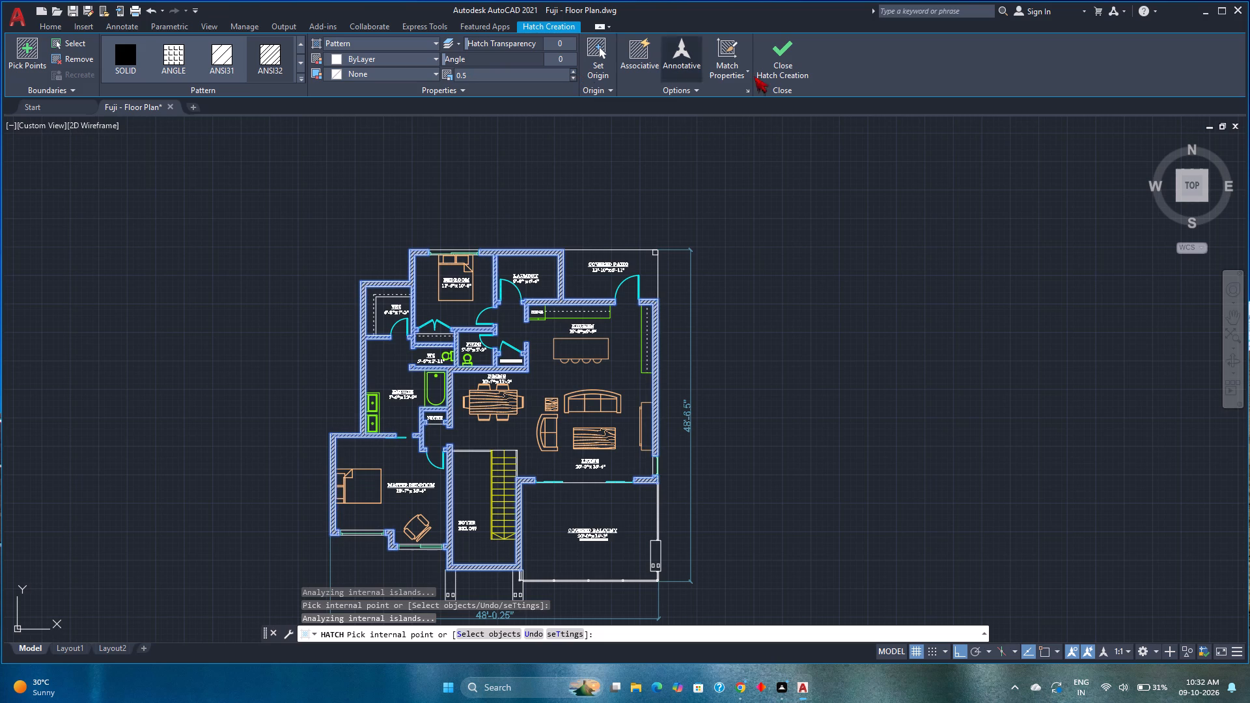
{"action": "left_click", "coordinate": [801, 68]}
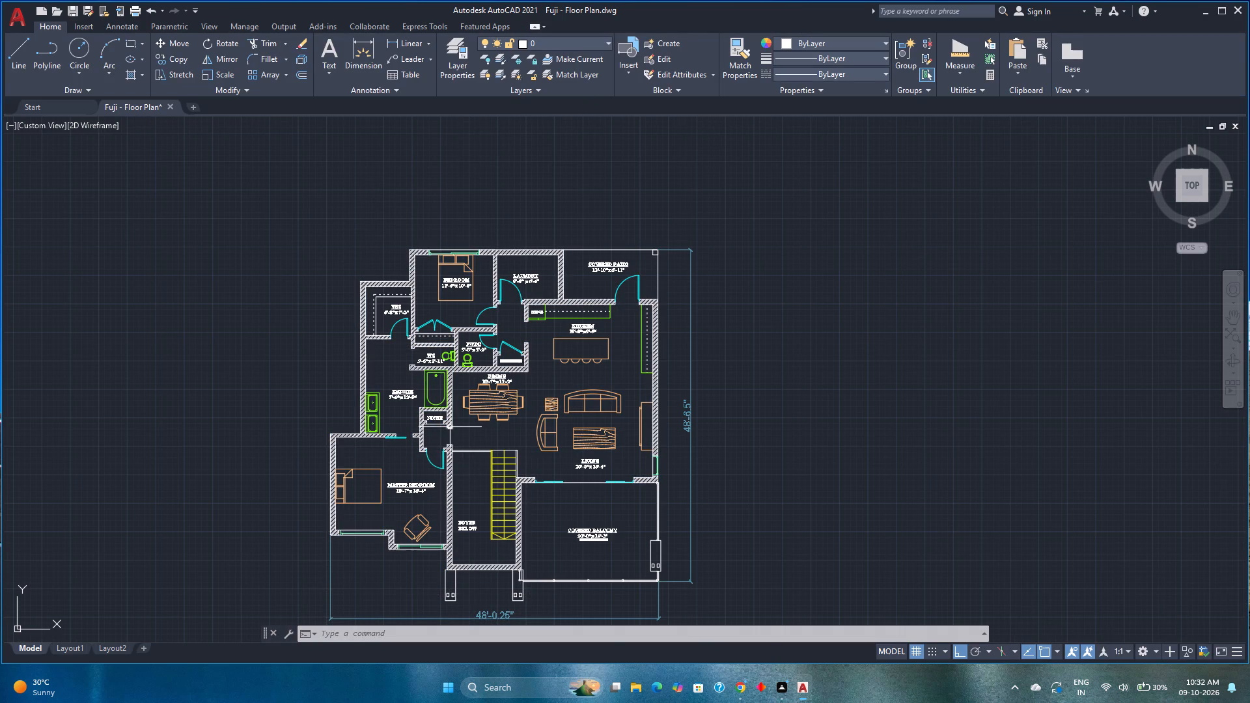
Move the finished wall hatch to the Walls layer and clear the selection.
{"action": "scroll", "coordinate": [450, 426], "scroll_direction": "up", "scroll_amount": 1}
{"action": "left_click", "coordinate": [448, 392]}
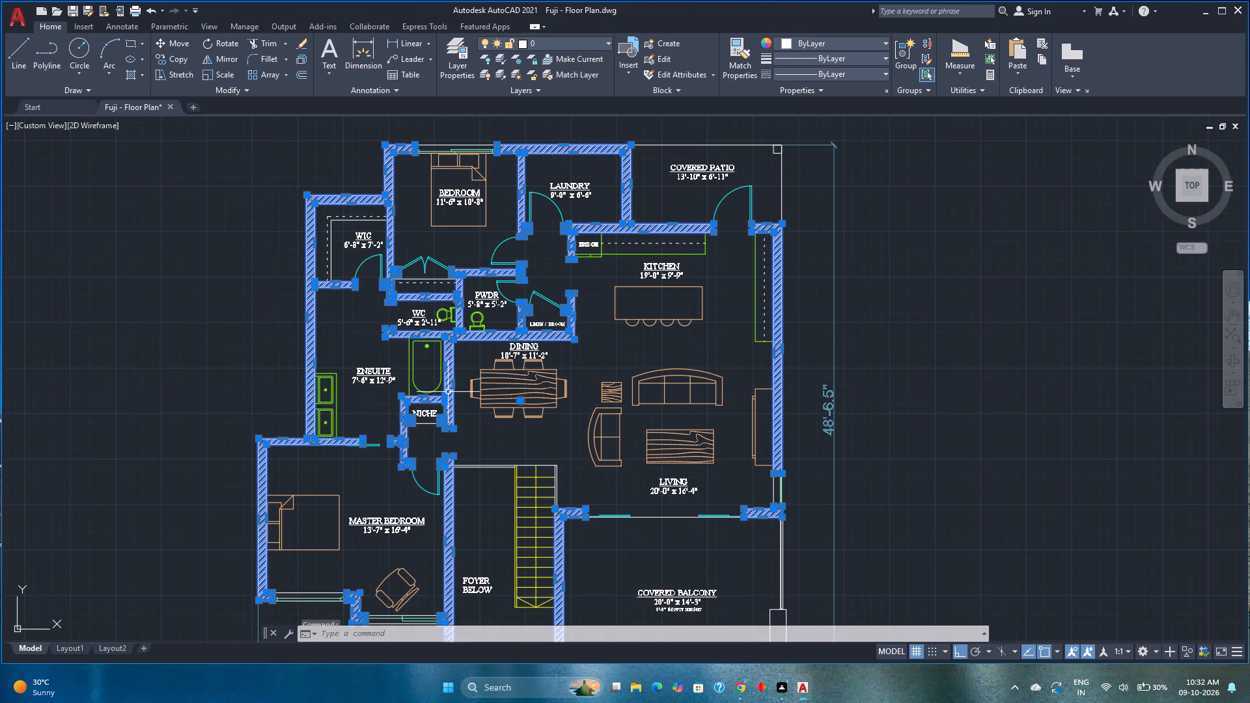
{"action": "left_click", "coordinate": [43, 25]}
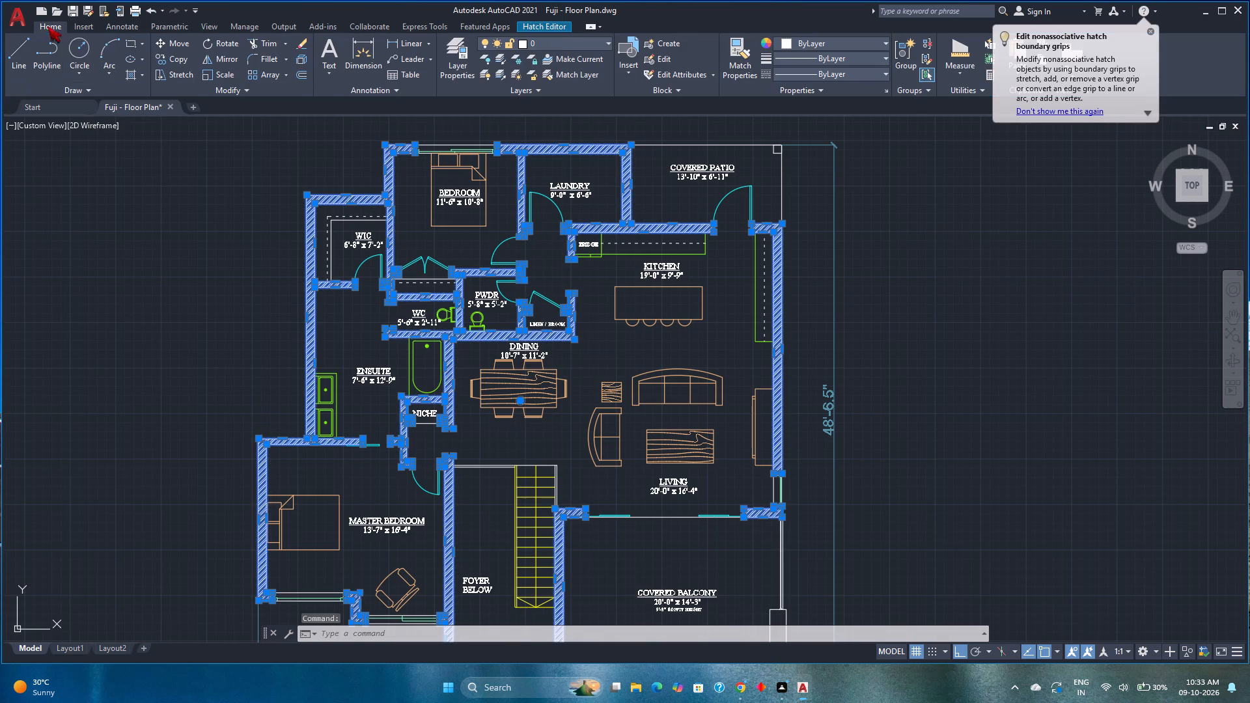
{"action": "left_click", "coordinate": [571, 44]}
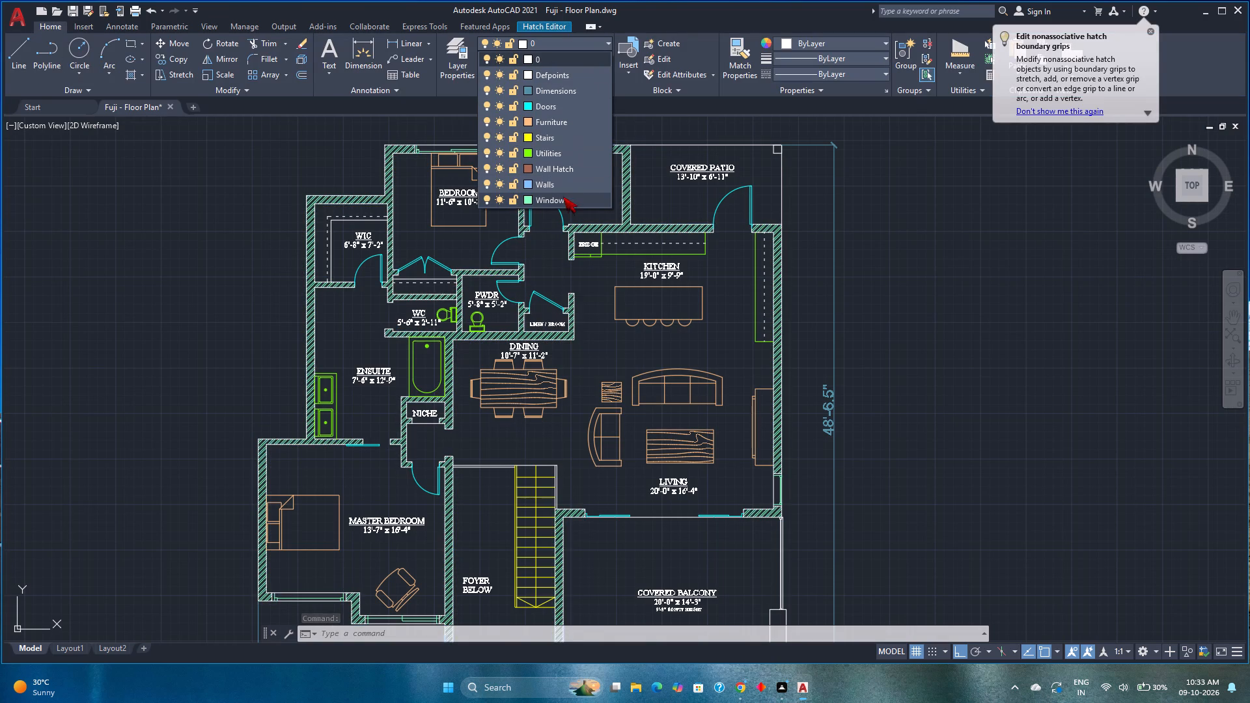
{"action": "left_click", "coordinate": [561, 186]}
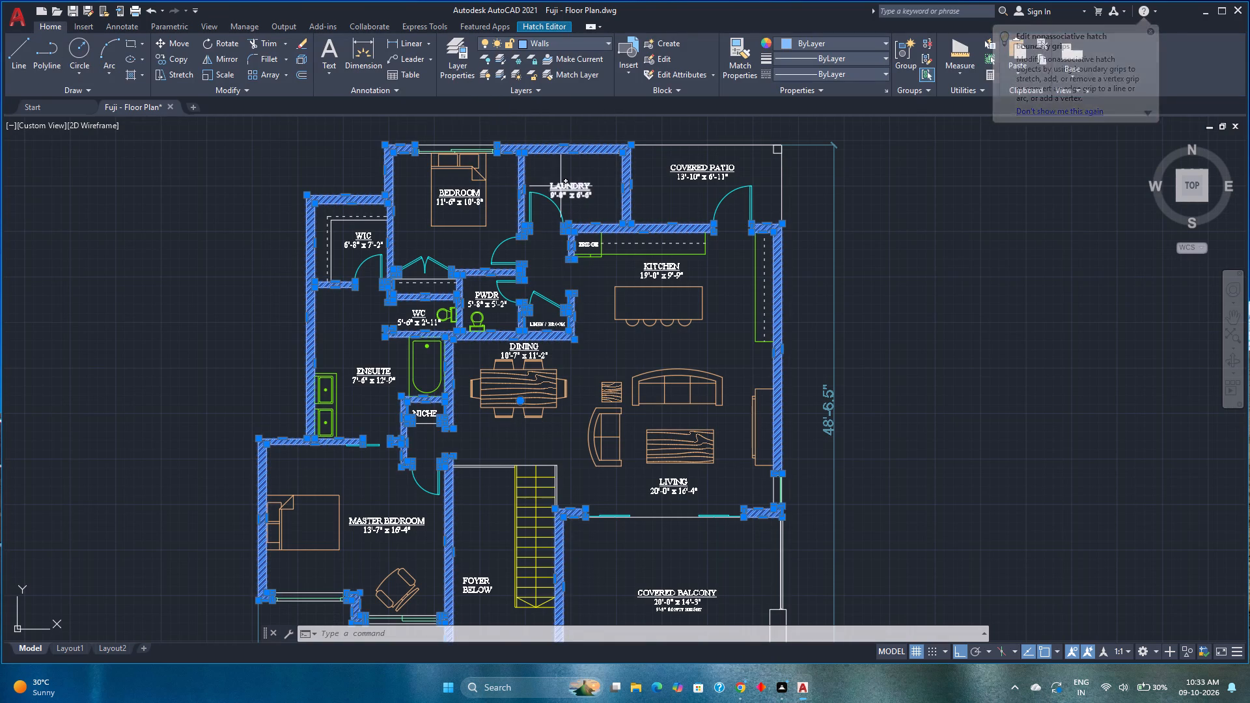
{"action": "key", "text": "Escape"}
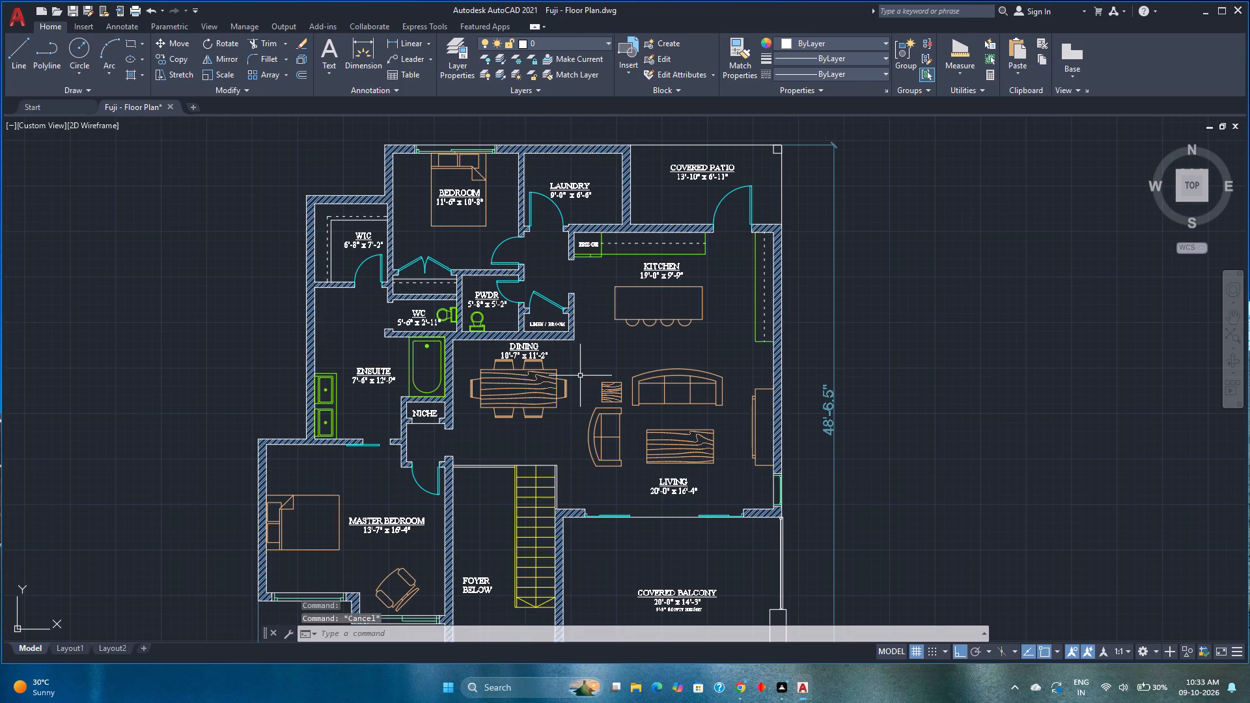
Save the floor plan drawing with the hatched walls.
{"action": "middle_click_drag", "start_coordinate": [583, 376], "coordinate": [518, 327]}
{"action": "scroll", "coordinate": [518, 326], "scroll_direction": "down", "scroll_amount": 1}
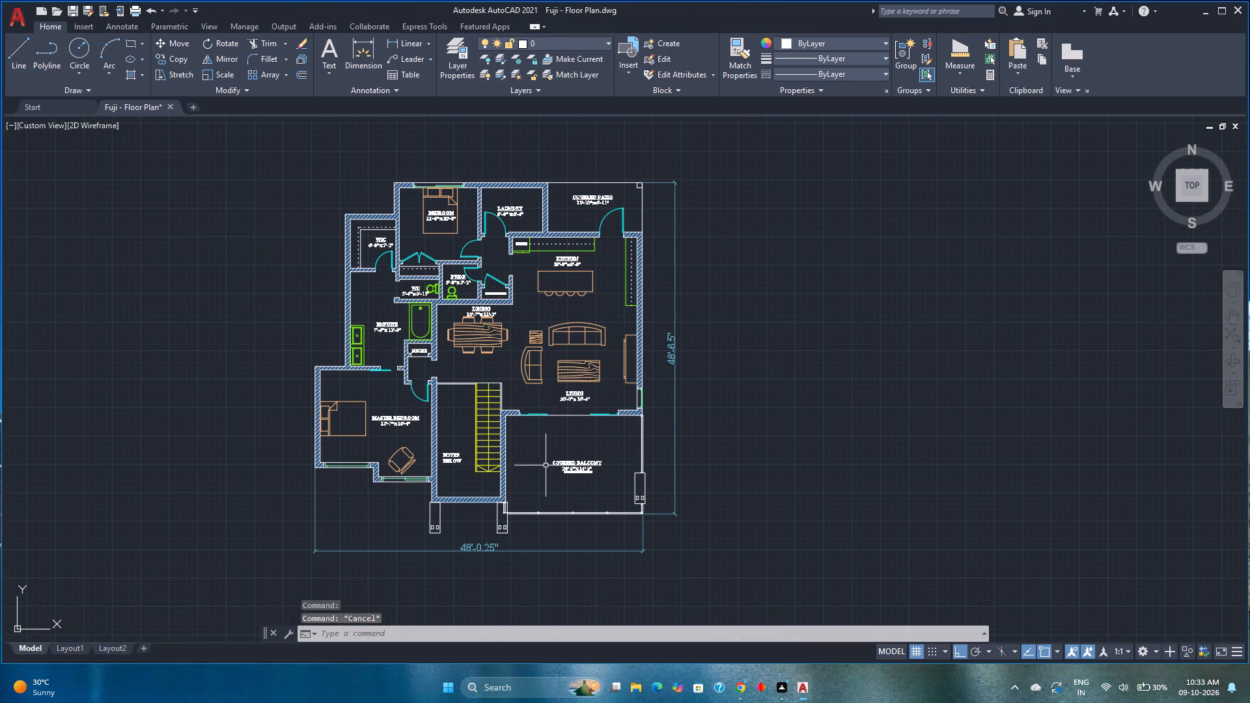
{"action": "scroll", "coordinate": [531, 466], "scroll_direction": "up", "scroll_amount": 1}
{"action": "middle_click_drag", "start_coordinate": [529, 466], "coordinate": [543, 432]}
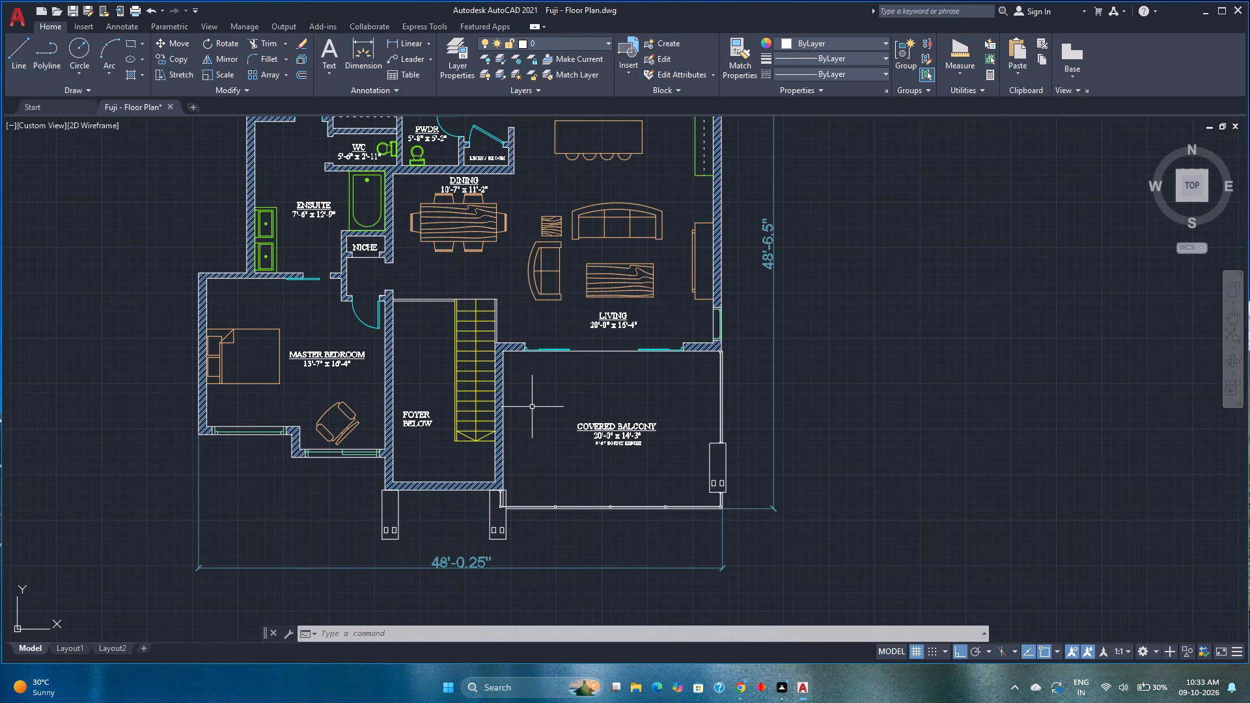
{"action": "middle_click_drag", "start_coordinate": [532, 407], "coordinate": [520, 469]}
{"action": "scroll", "coordinate": [521, 454], "scroll_direction": "down", "scroll_amount": 1}
{"action": "middle_click_drag", "start_coordinate": [521, 453], "coordinate": [526, 465]}
{"action": "scroll", "coordinate": [527, 460], "scroll_direction": "up", "scroll_amount": 1}
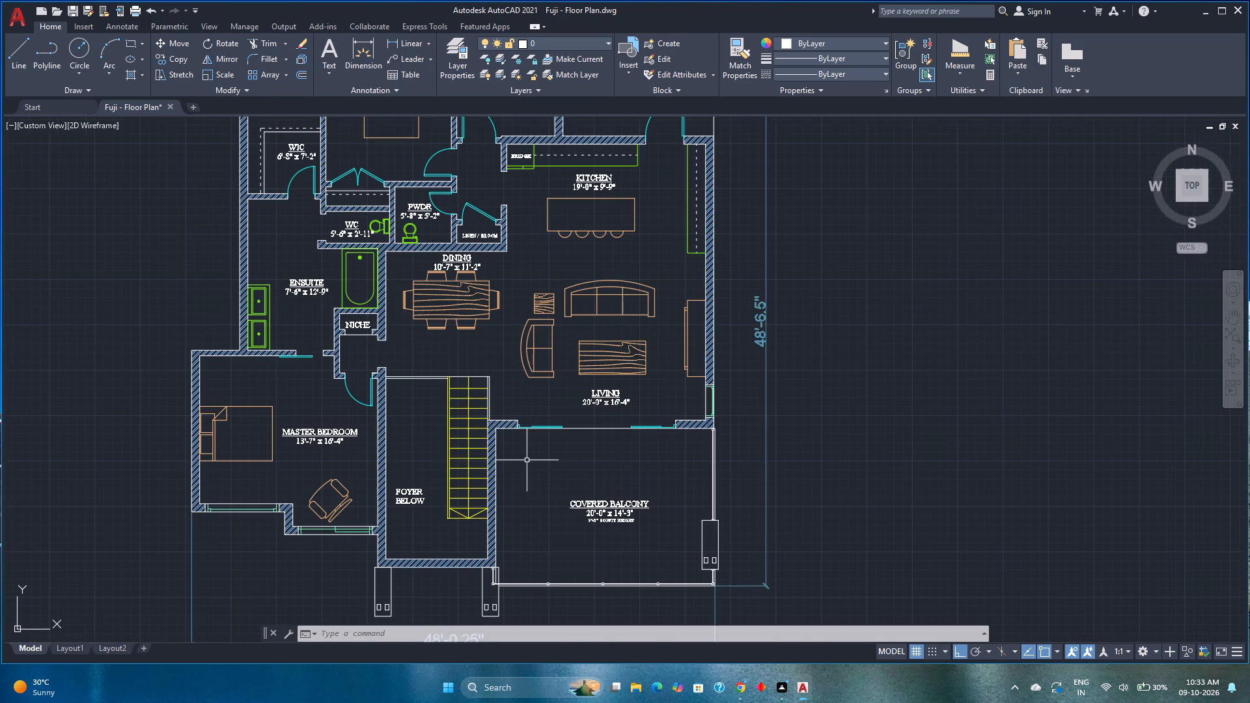
{"action": "key", "text": "ctrl+s"}
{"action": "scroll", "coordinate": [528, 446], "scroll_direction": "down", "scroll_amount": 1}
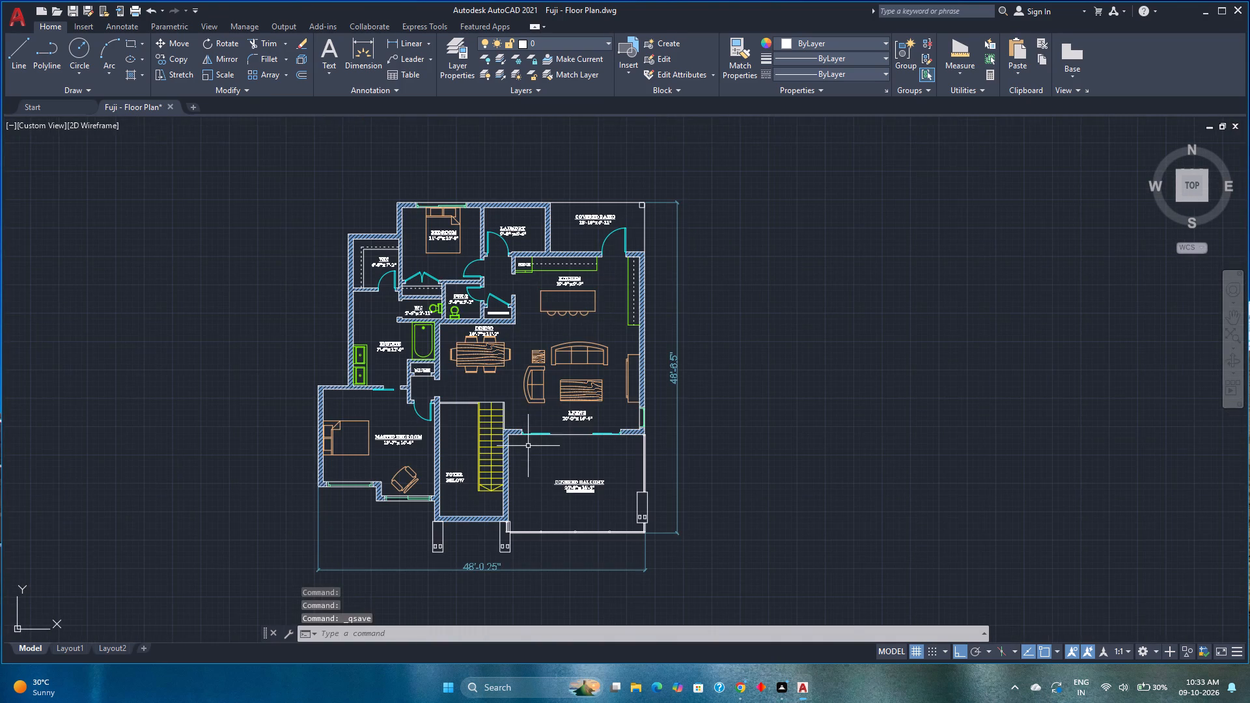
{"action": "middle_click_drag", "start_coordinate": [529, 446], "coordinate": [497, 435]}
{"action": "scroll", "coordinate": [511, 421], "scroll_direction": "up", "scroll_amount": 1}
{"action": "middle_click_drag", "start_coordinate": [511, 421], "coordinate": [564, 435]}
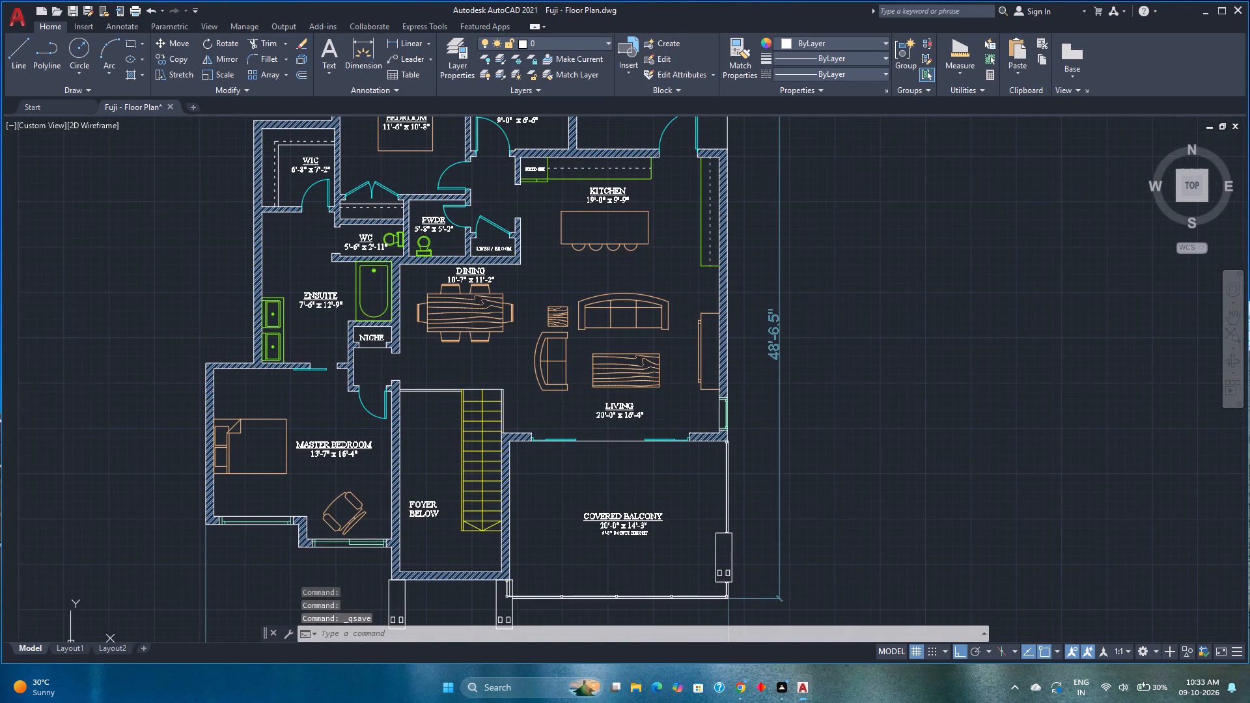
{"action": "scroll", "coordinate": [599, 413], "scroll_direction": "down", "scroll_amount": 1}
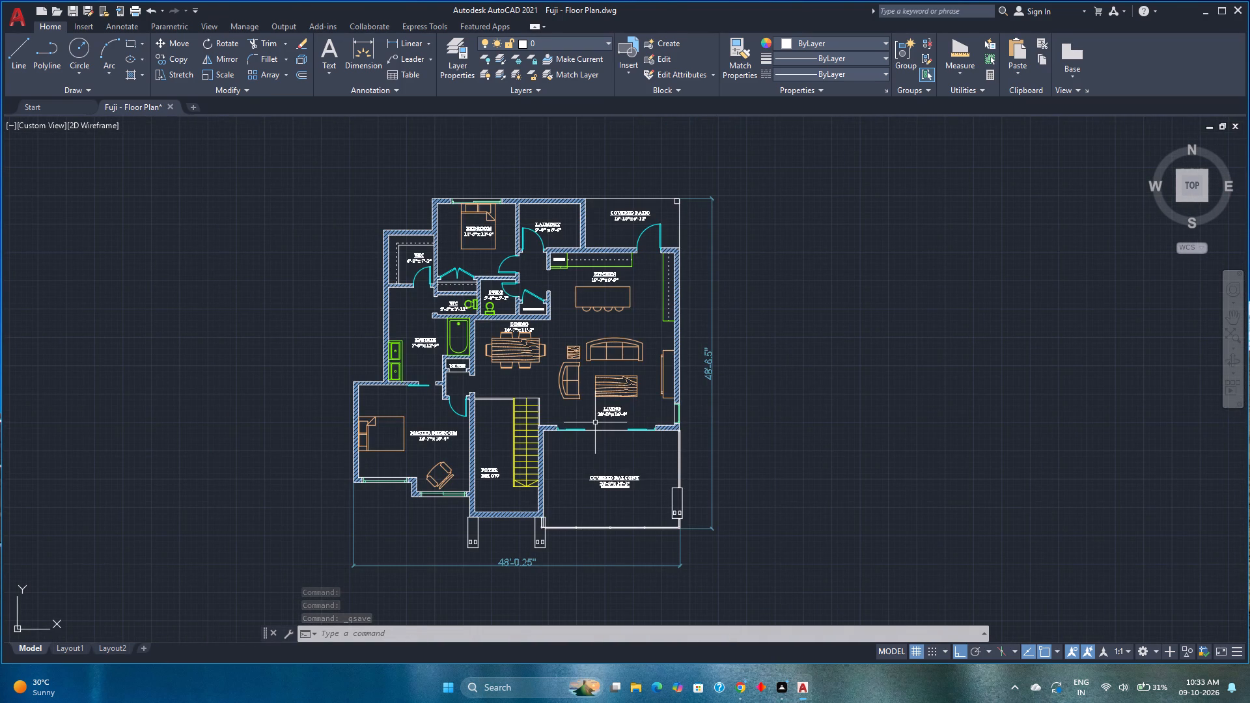
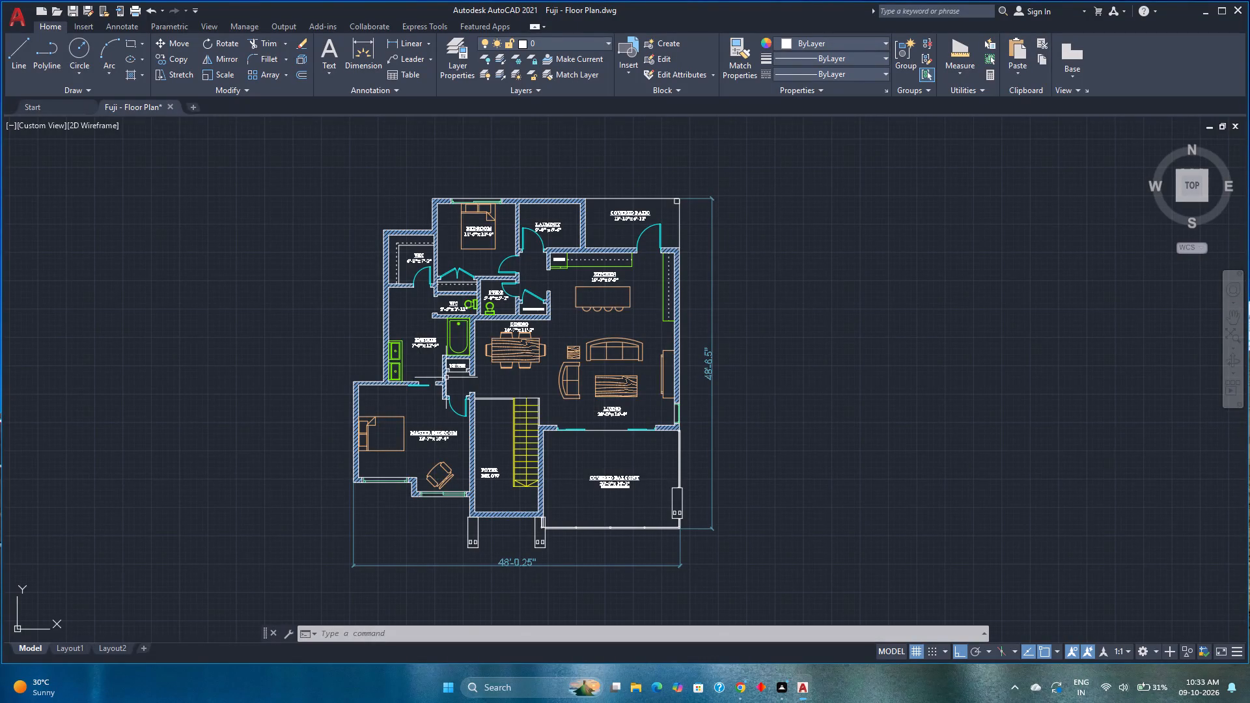
Start a Solid hatch and fill the small square post at the covered patio's northeast corner.
{"action": "scroll", "coordinate": [450, 331], "scroll_direction": "up", "scroll_amount": 2}
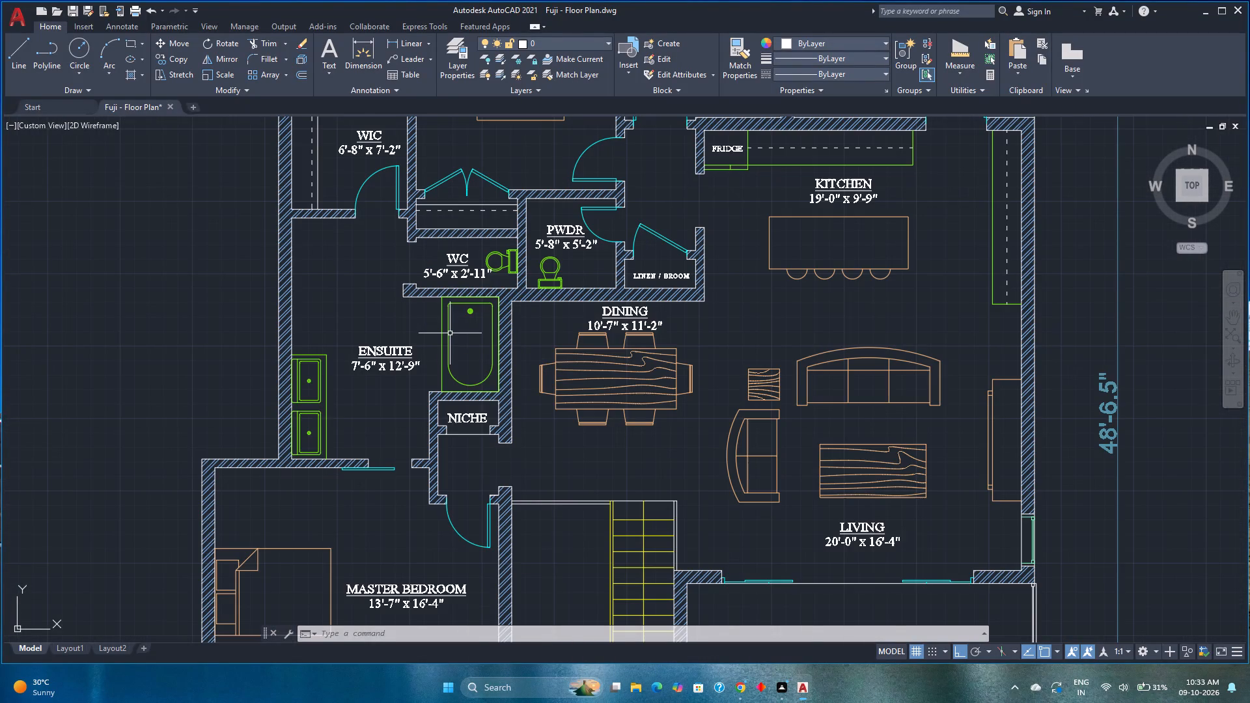
{"action": "scroll", "coordinate": [450, 333], "scroll_direction": "down", "scroll_amount": 1}
{"action": "scroll", "coordinate": [641, 346], "scroll_direction": "down", "scroll_amount": 1}
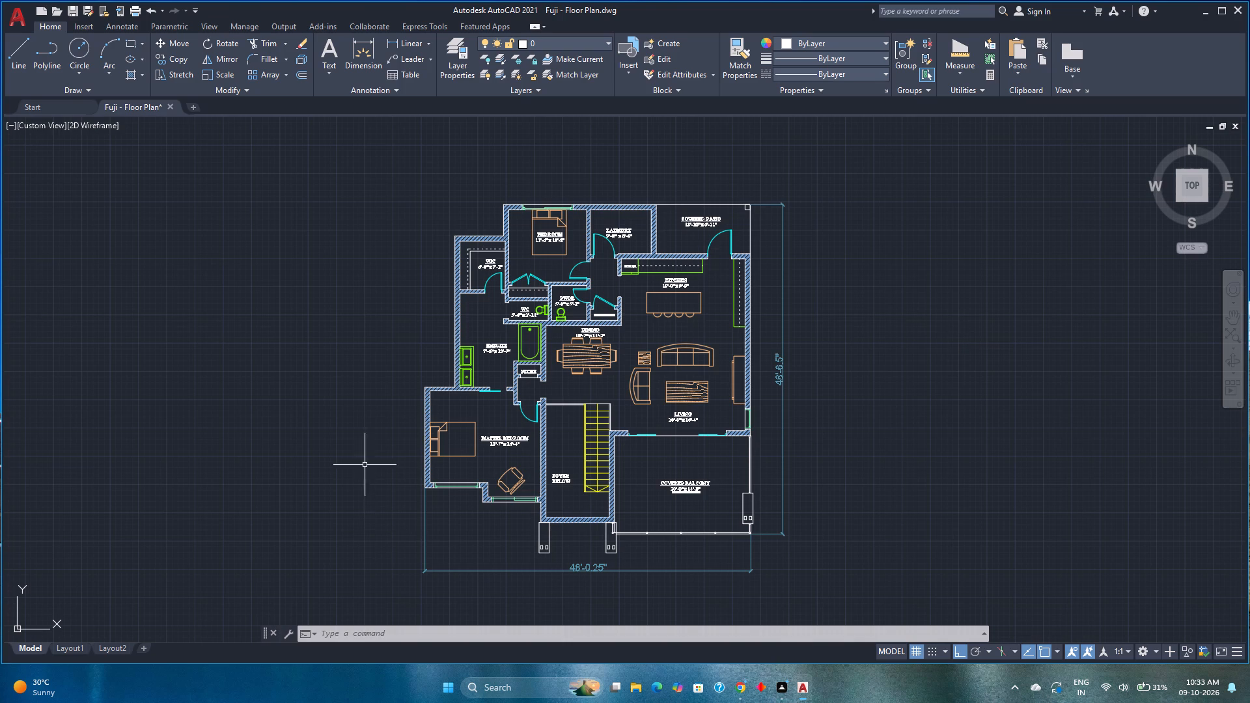
{"action": "left_click", "coordinate": [128, 74]}
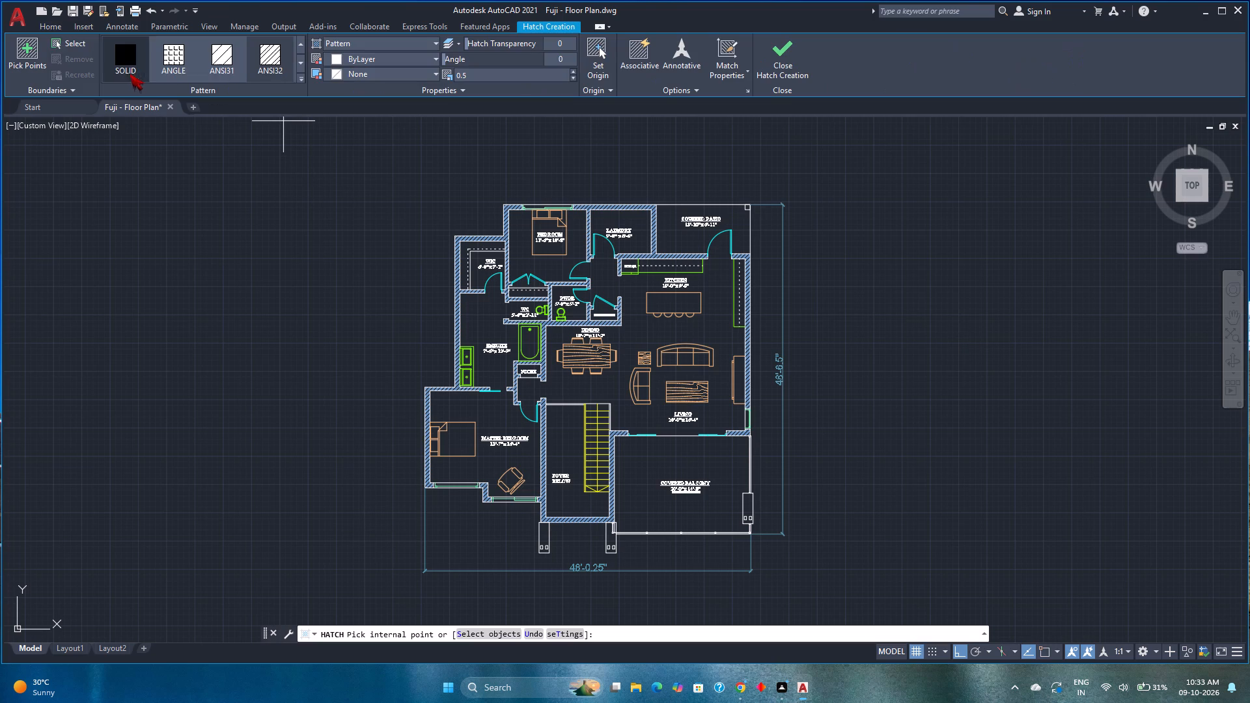
{"action": "left_click", "coordinate": [132, 68]}
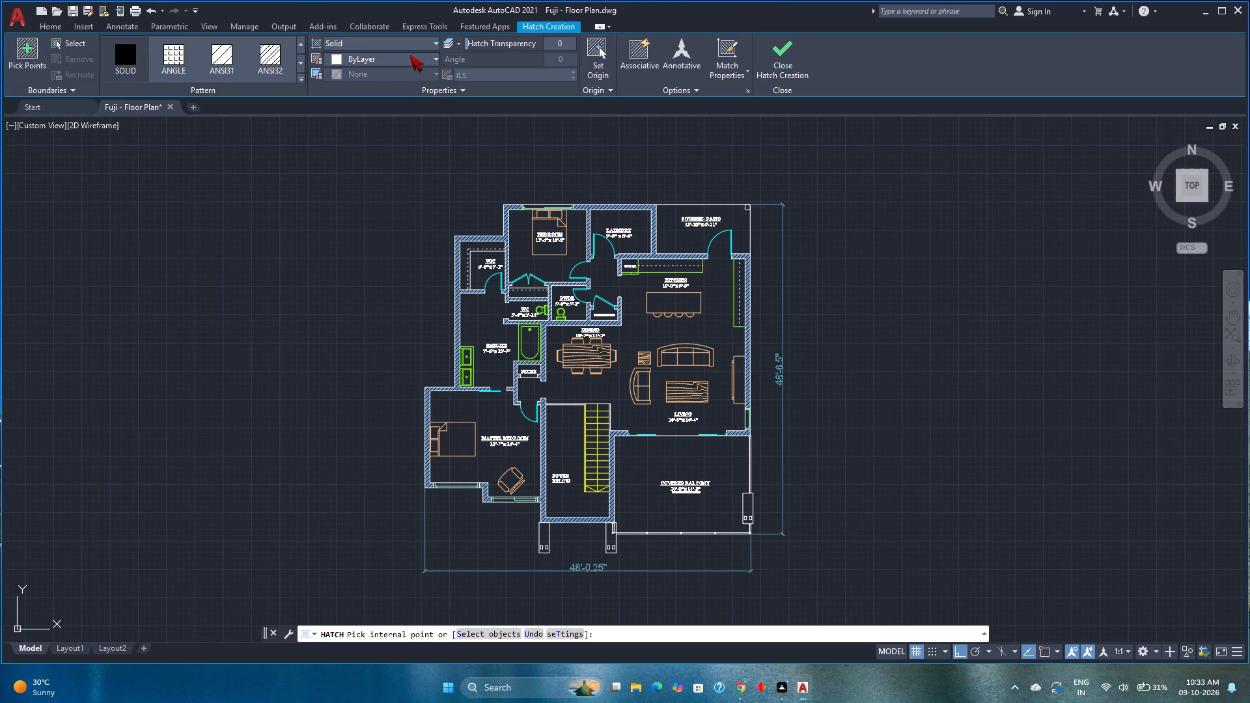
{"action": "left_click", "coordinate": [410, 55]}
{"action": "left_click", "coordinate": [383, 59]}
{"action": "left_click", "coordinate": [380, 77]}
{"action": "scroll", "coordinate": [755, 216], "scroll_direction": "up", "scroll_amount": 3}
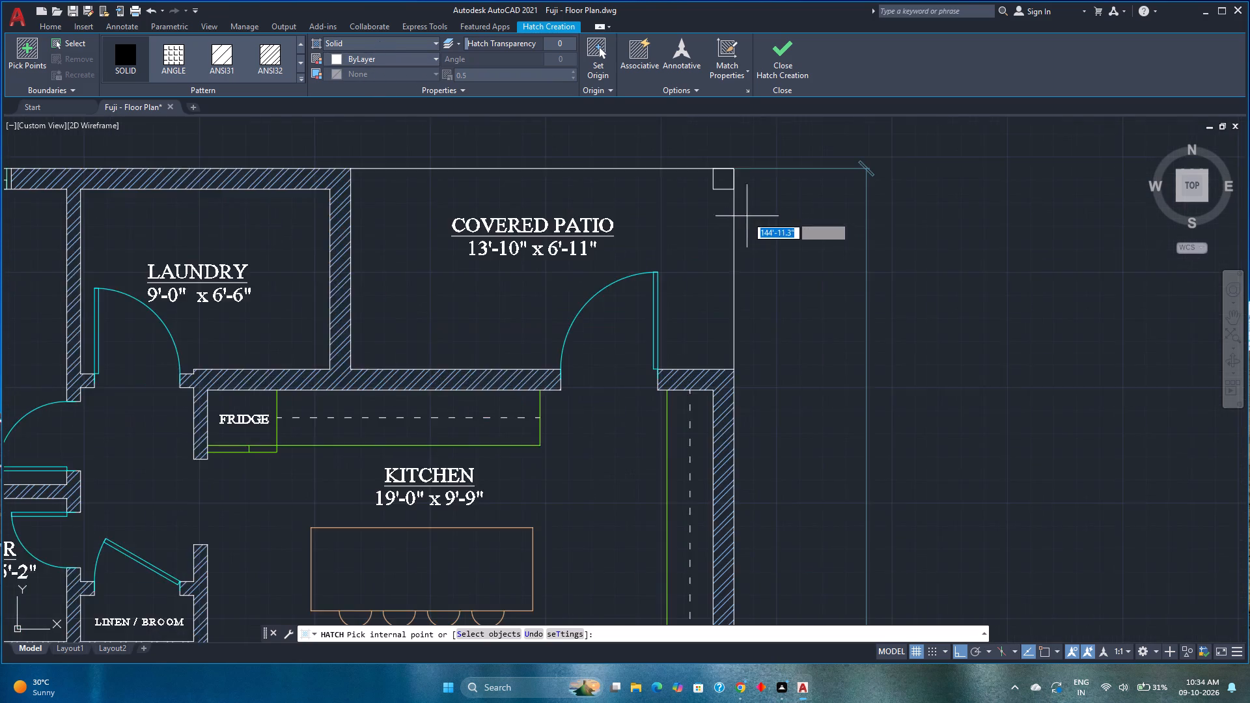
{"action": "scroll", "coordinate": [706, 197], "scroll_direction": "up", "scroll_amount": 2}
{"action": "left_click", "coordinate": [738, 153]}
{"action": "scroll", "coordinate": [586, 225], "scroll_direction": "down", "scroll_amount": 3}
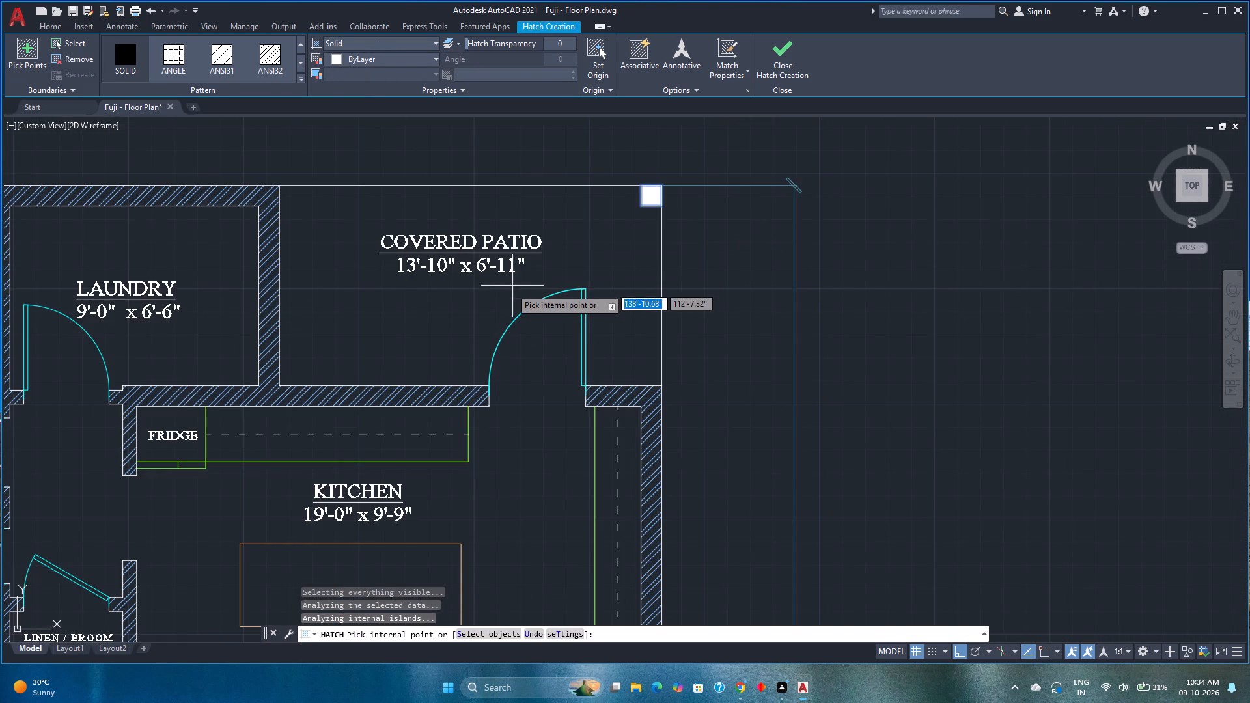
Add the two small rectangles inside the pier on the covered balcony's east side to the solid hatch.
{"action": "scroll", "coordinate": [511, 289], "scroll_direction": "down", "scroll_amount": 1}
{"action": "middle_click", "coordinate": [511, 289]}
{"action": "scroll", "coordinate": [508, 287], "scroll_direction": "down", "scroll_amount": 2}
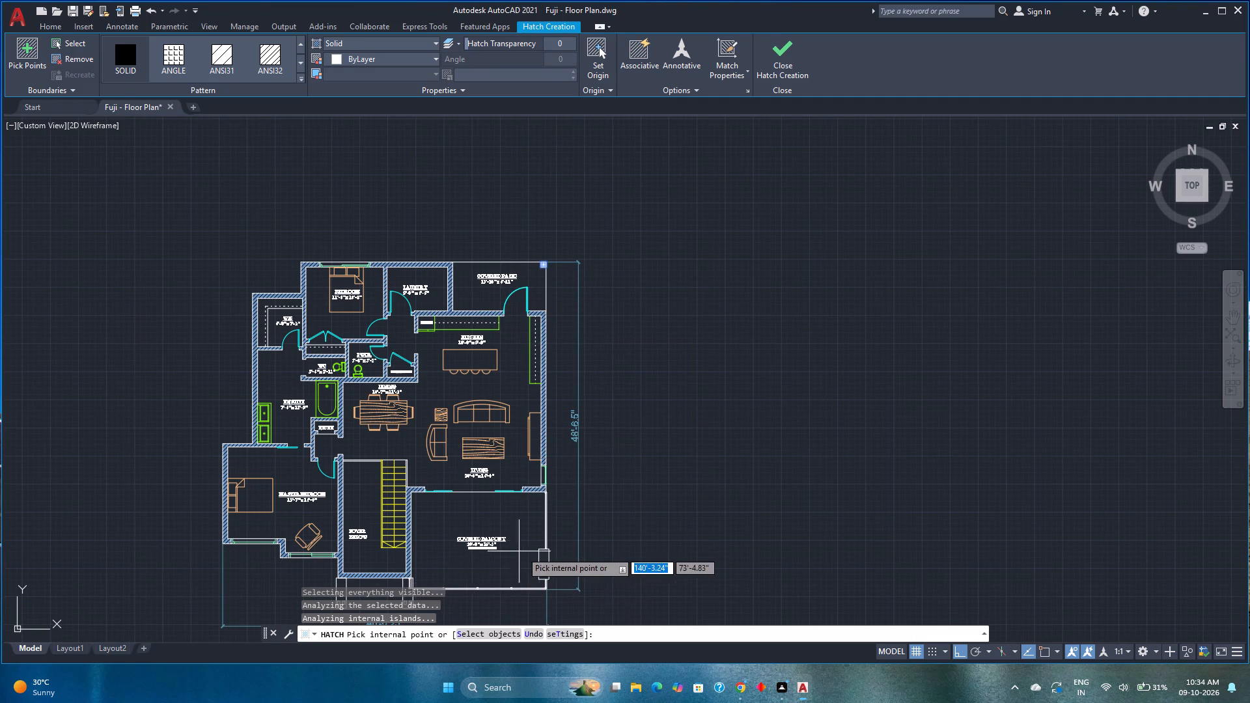
{"action": "scroll", "coordinate": [527, 557], "scroll_direction": "up", "scroll_amount": 4}
{"action": "middle_click_drag", "start_coordinate": [538, 571], "coordinate": [570, 494]}
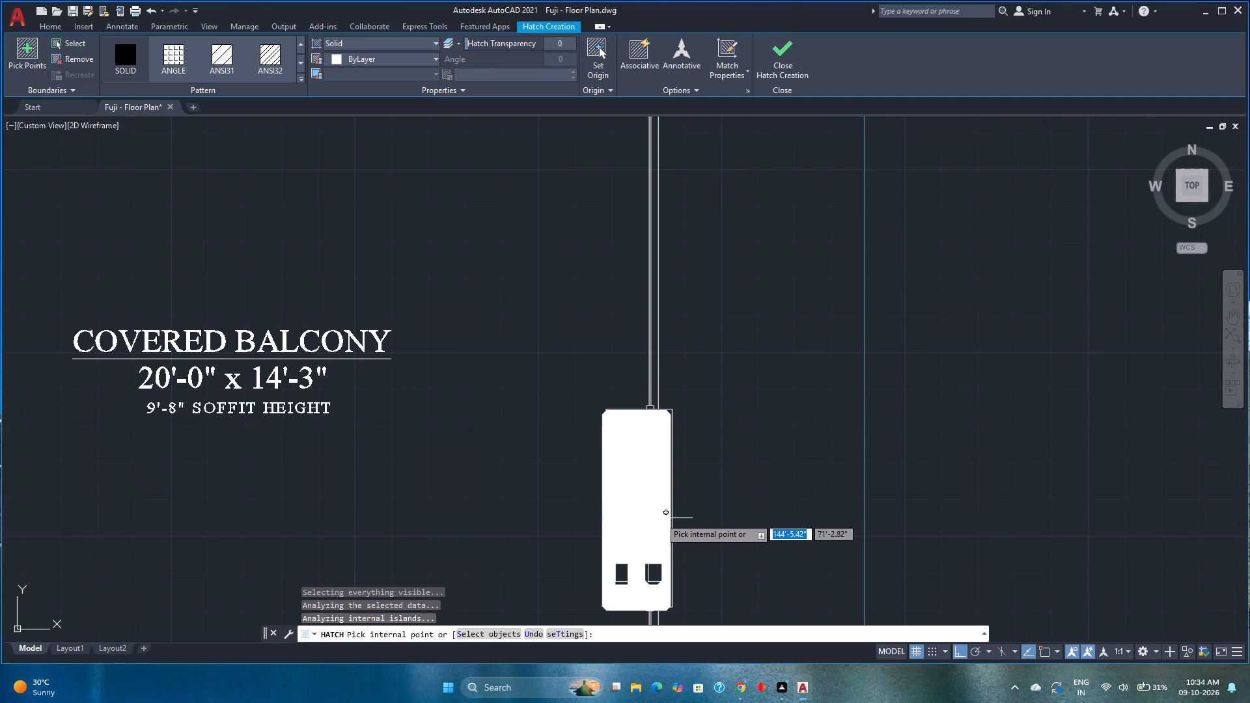
{"action": "left_click", "coordinate": [620, 572]}
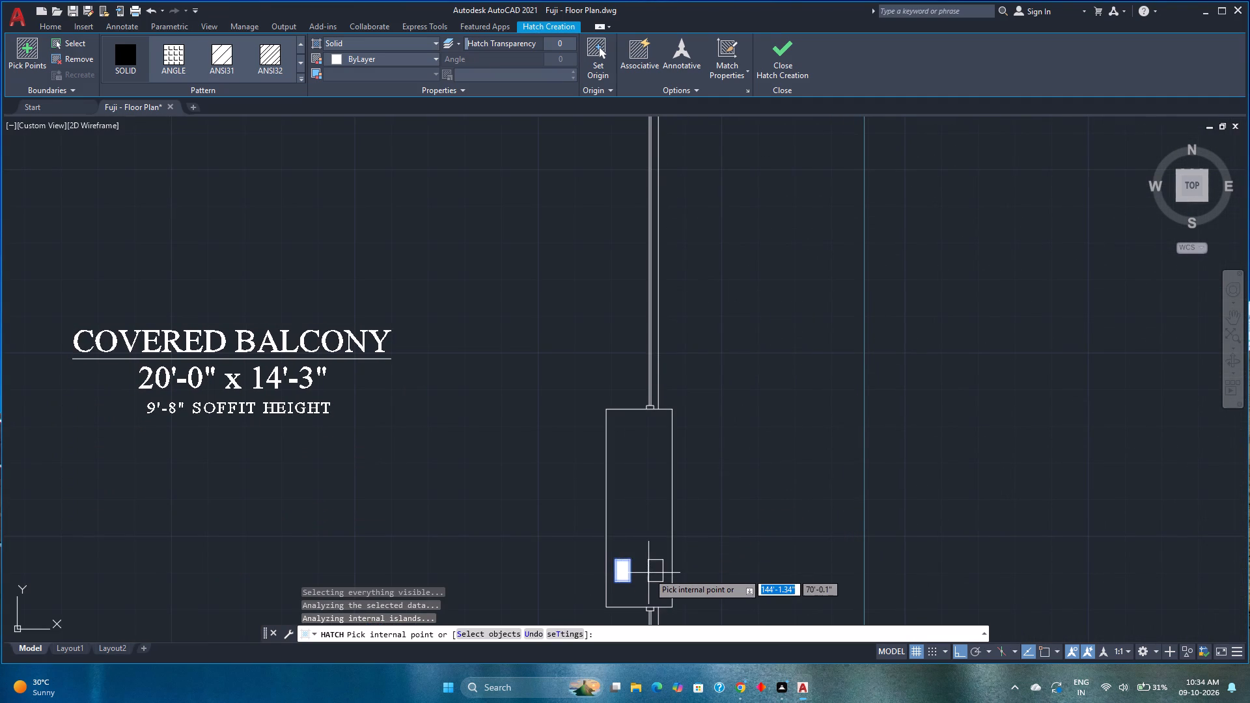
{"action": "left_click", "coordinate": [656, 572]}
Add the pairs of small rectangles inside the two piers south of the foyer to the solid hatch.
{"action": "scroll", "coordinate": [492, 554], "scroll_direction": "down", "scroll_amount": 1}
{"action": "middle_click_drag", "start_coordinate": [492, 554], "coordinate": [701, 420]}
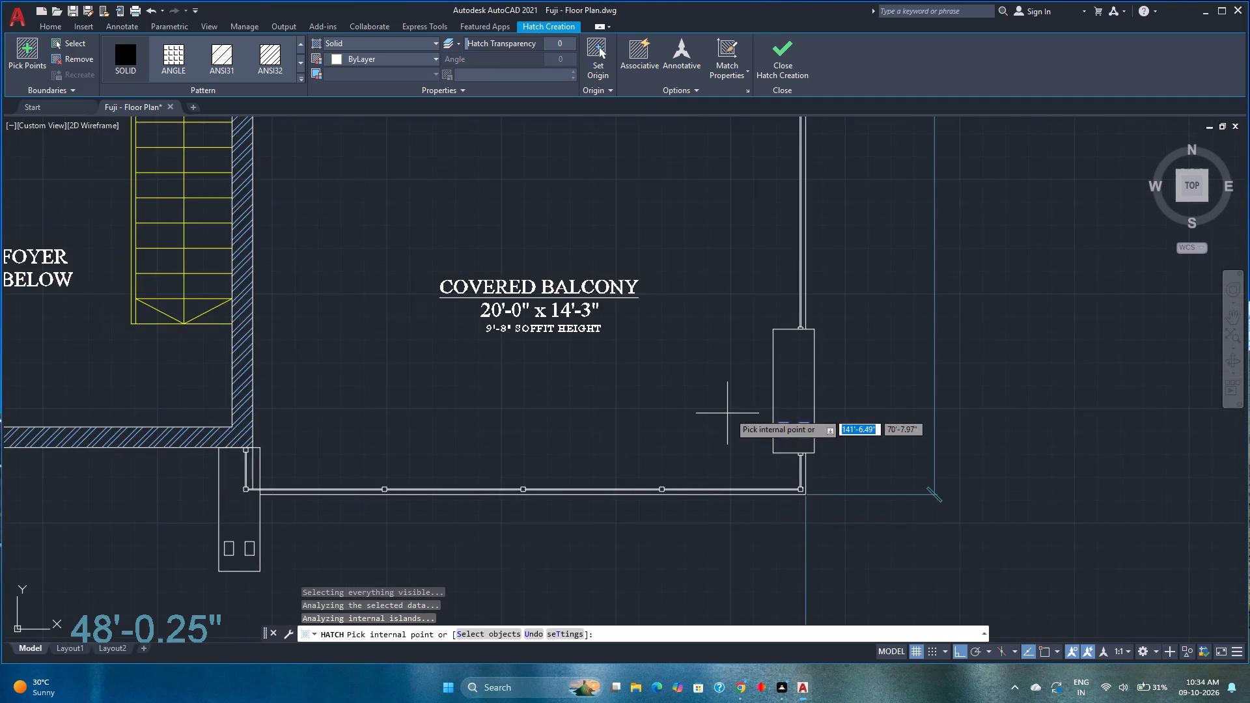
{"action": "scroll", "coordinate": [641, 419], "scroll_direction": "down", "scroll_amount": 1}
{"action": "scroll", "coordinate": [359, 507], "scroll_direction": "up", "scroll_amount": 4}
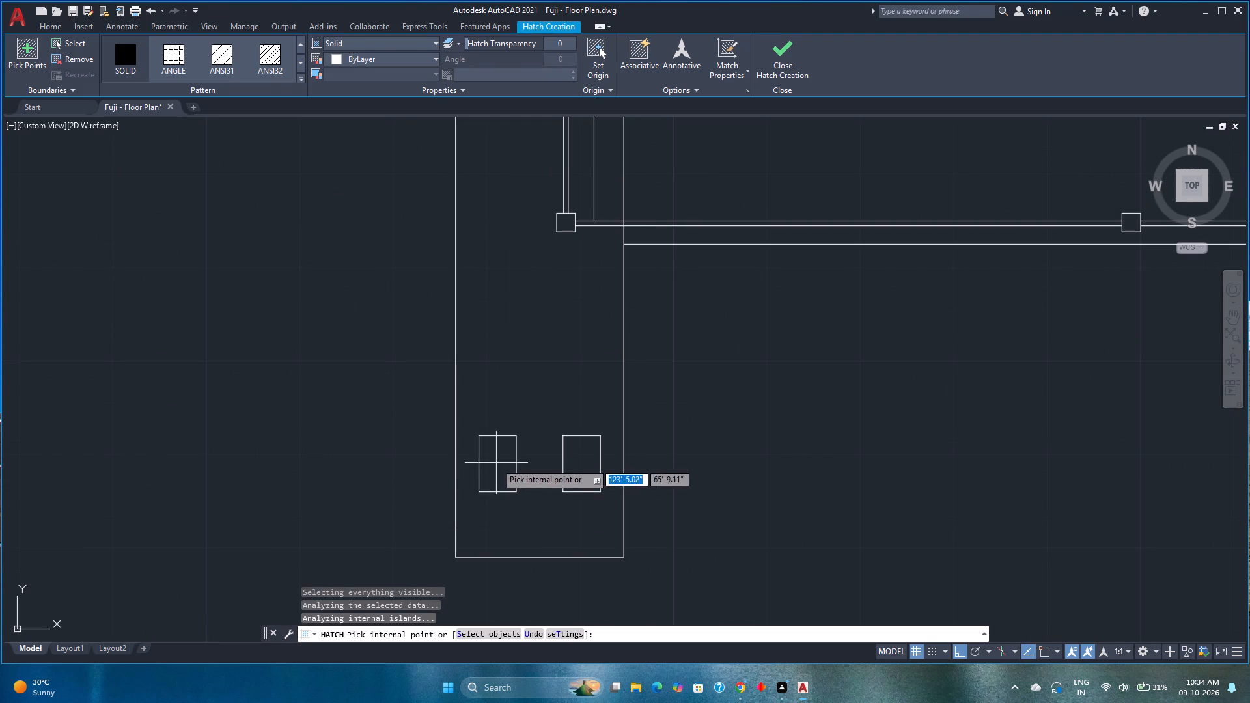
{"action": "left_click", "coordinate": [496, 463]}
{"action": "left_click", "coordinate": [576, 471]}
{"action": "scroll", "coordinate": [316, 456], "scroll_direction": "down", "scroll_amount": 3}
{"action": "middle_click_drag", "start_coordinate": [316, 456], "coordinate": [647, 485]}
{"action": "scroll", "coordinate": [402, 499], "scroll_direction": "up", "scroll_amount": 3}
{"action": "left_click", "coordinate": [480, 458]}
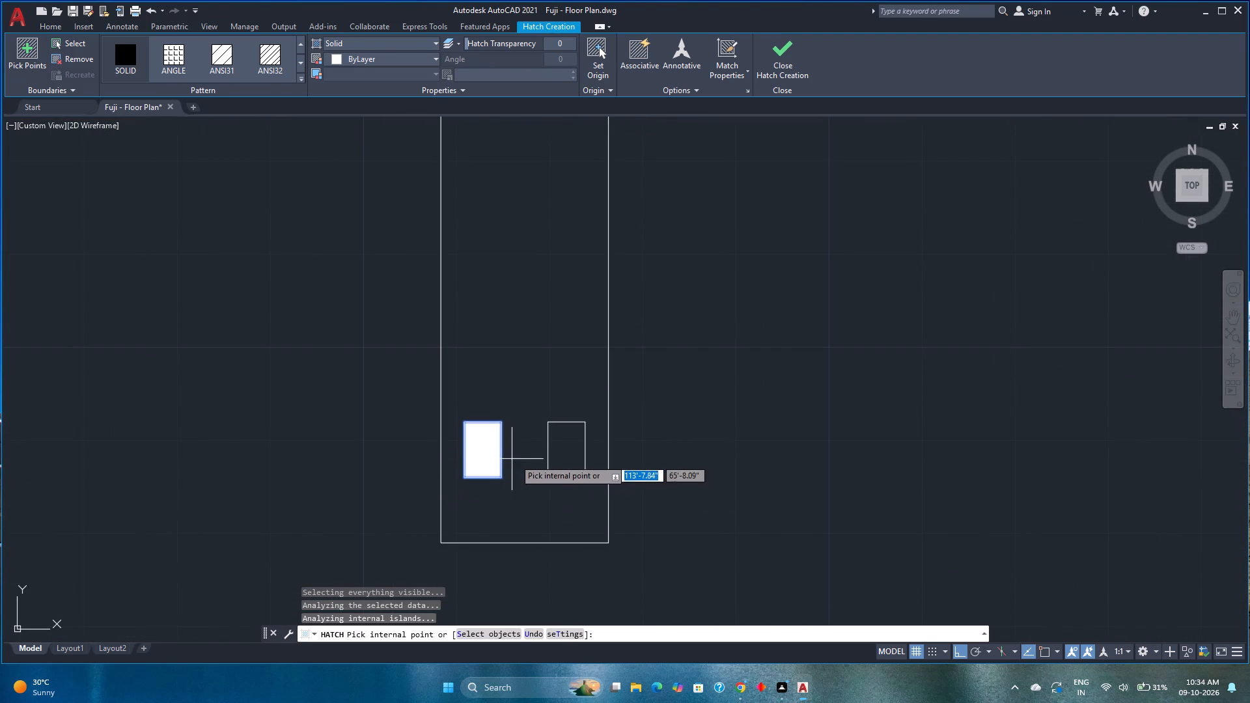
{"action": "left_click", "coordinate": [553, 459]}
Set the solid hatch's colour to grey 99,100,102 and finish creating the hatch.
{"action": "left_click", "coordinate": [421, 61]}
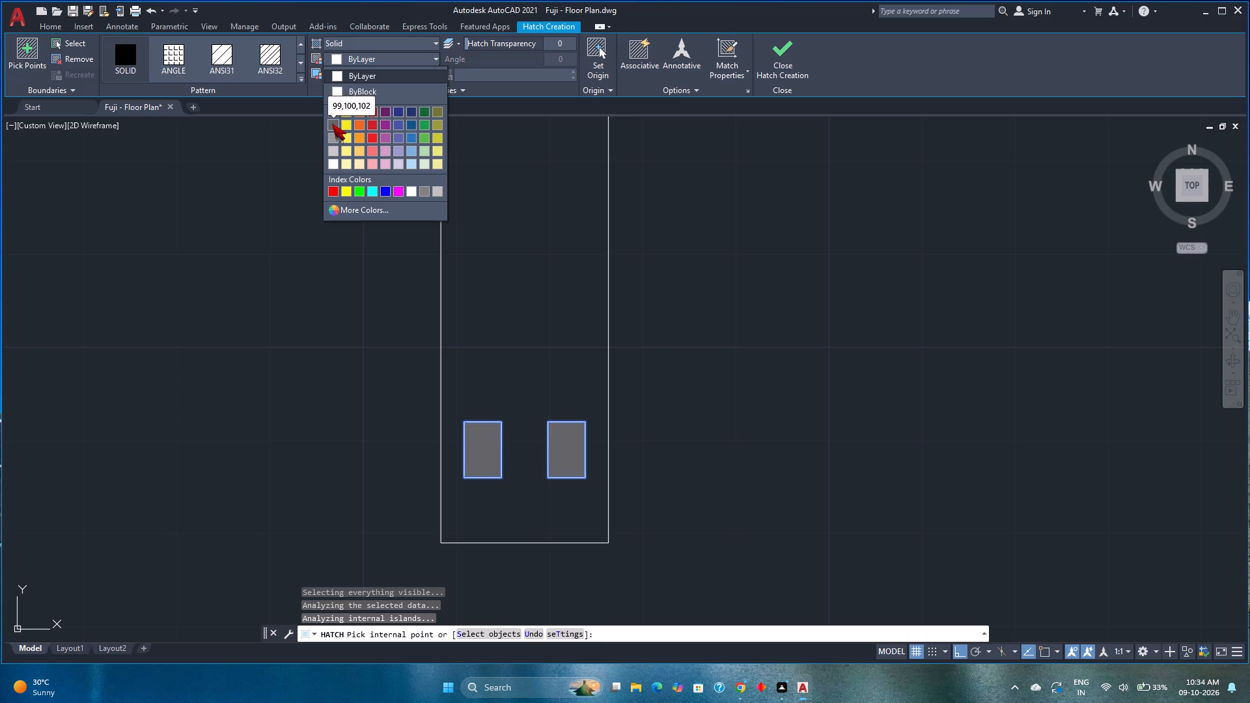
{"action": "left_click", "coordinate": [332, 124]}
{"action": "left_click", "coordinate": [804, 66]}
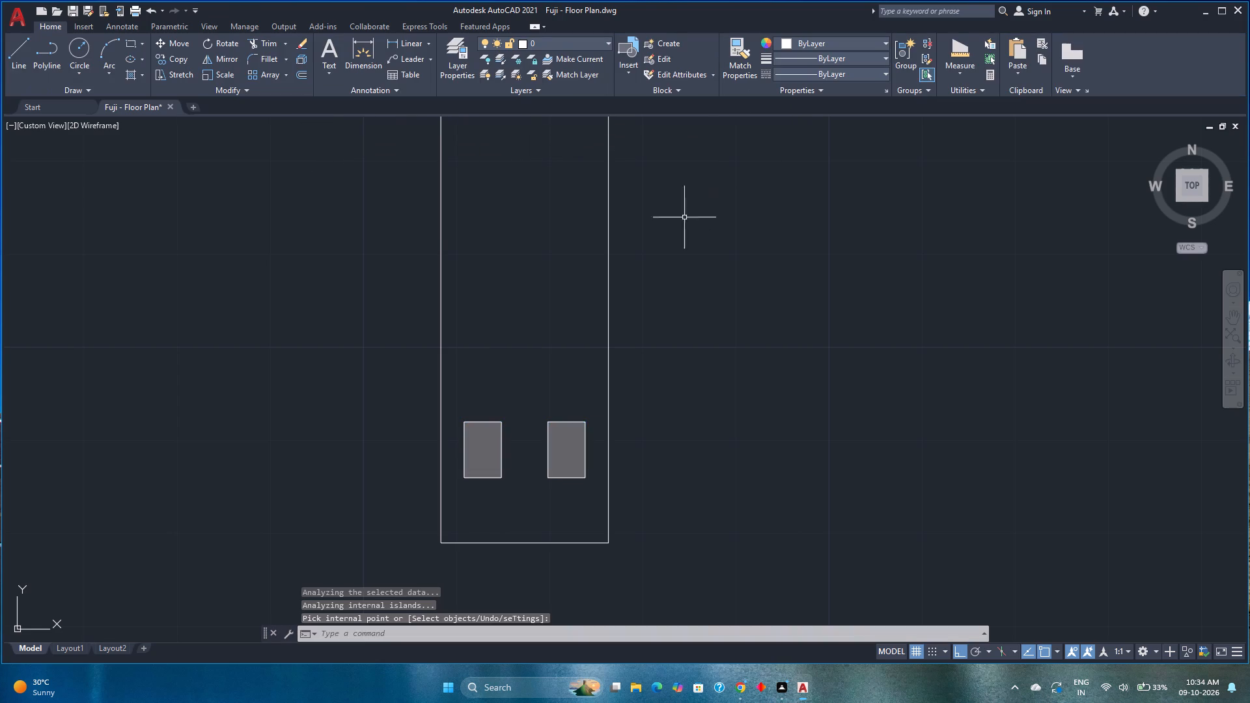
Save the floor plan drawing with the solid-filled posts.
{"action": "scroll", "coordinate": [665, 227], "scroll_direction": "down", "scroll_amount": 2}
{"action": "middle_click_drag", "start_coordinate": [665, 227], "coordinate": [384, 299]}
{"action": "scroll", "coordinate": [383, 299], "scroll_direction": "down", "scroll_amount": 2}
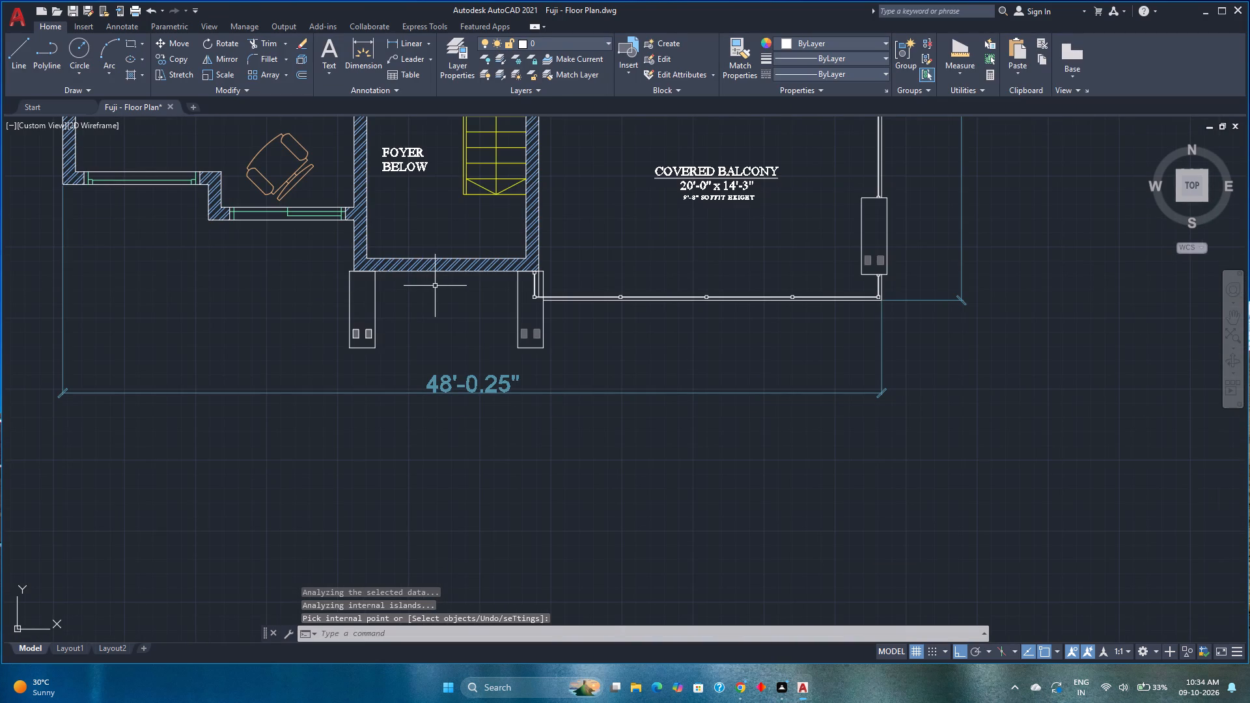
{"action": "scroll", "coordinate": [533, 269], "scroll_direction": "down", "scroll_amount": 1}
{"action": "middle_click_drag", "start_coordinate": [535, 269], "coordinate": [451, 409]}
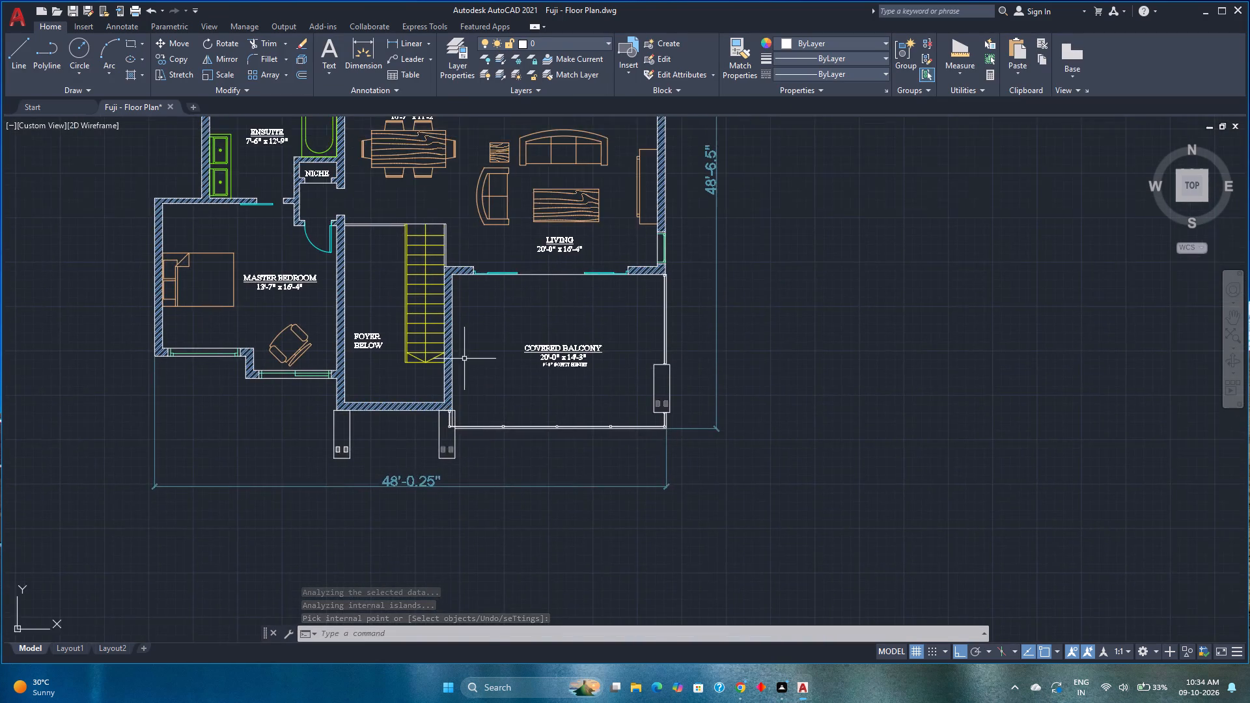
{"action": "scroll", "coordinate": [464, 353], "scroll_direction": "down", "scroll_amount": 1}
{"action": "middle_click_drag", "start_coordinate": [465, 372], "coordinate": [476, 452]}
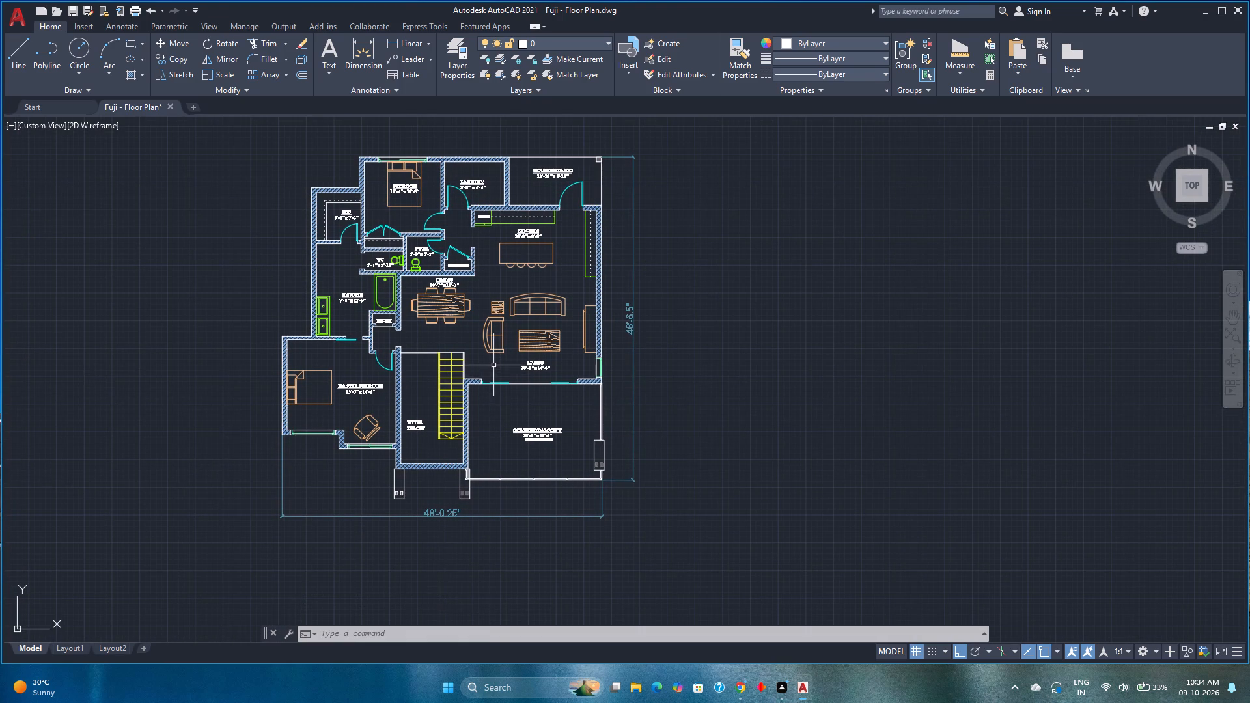
{"action": "key", "text": "ctrl+s"}
{"action": "middle_click_drag", "start_coordinate": [499, 405], "coordinate": [566, 410]}
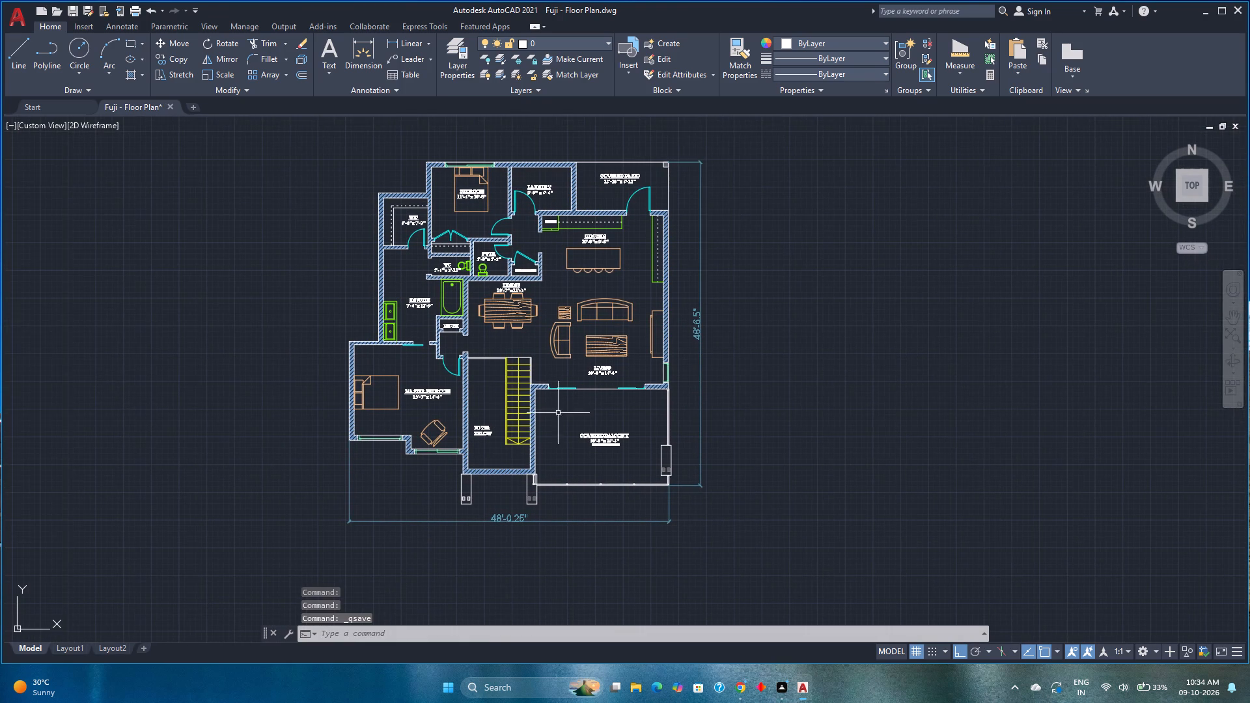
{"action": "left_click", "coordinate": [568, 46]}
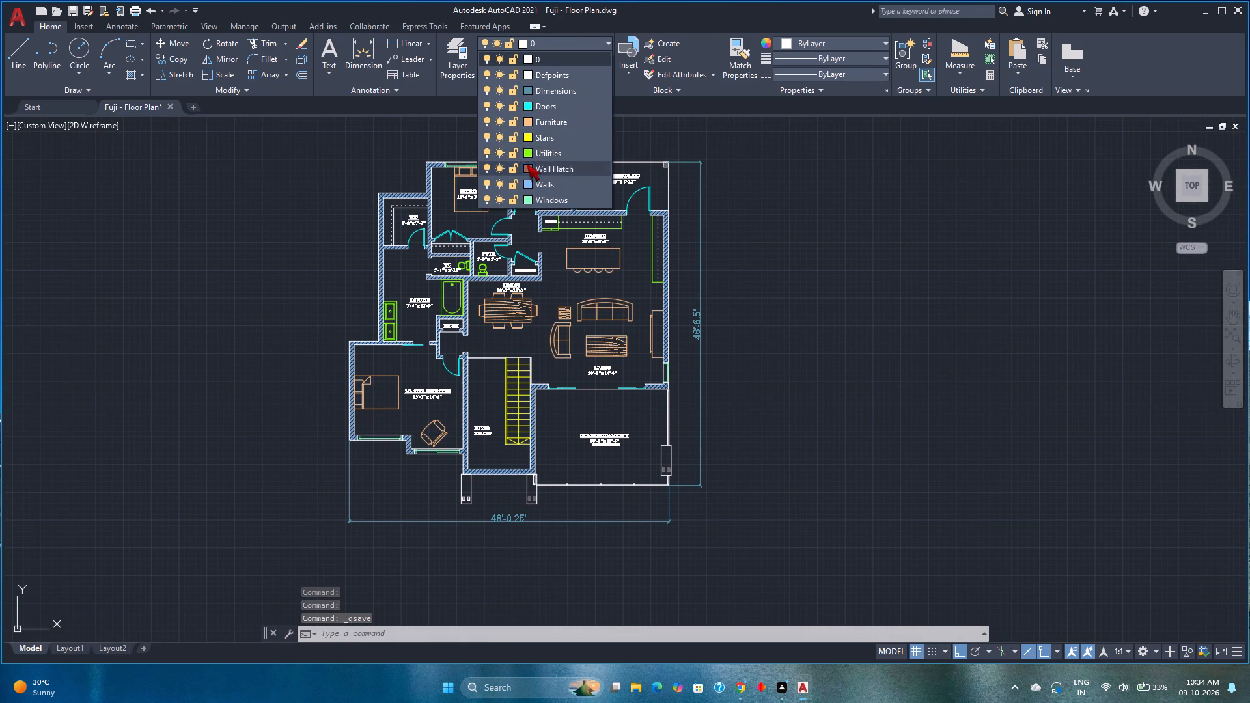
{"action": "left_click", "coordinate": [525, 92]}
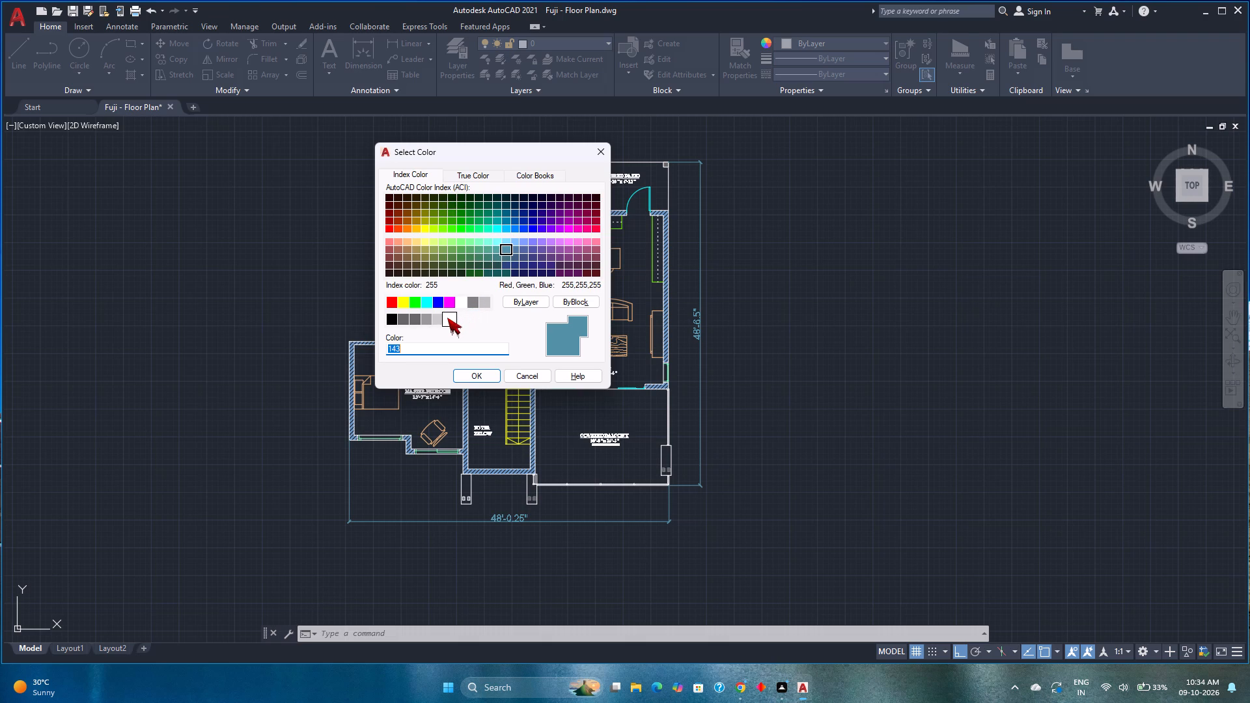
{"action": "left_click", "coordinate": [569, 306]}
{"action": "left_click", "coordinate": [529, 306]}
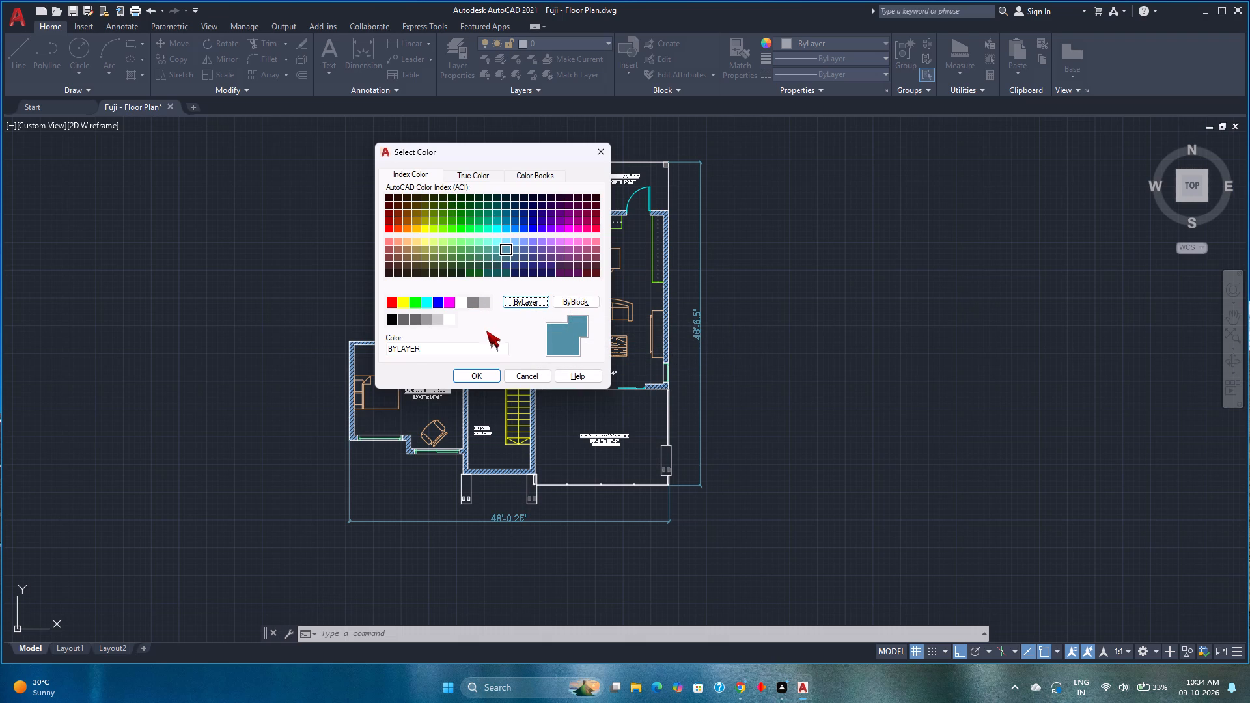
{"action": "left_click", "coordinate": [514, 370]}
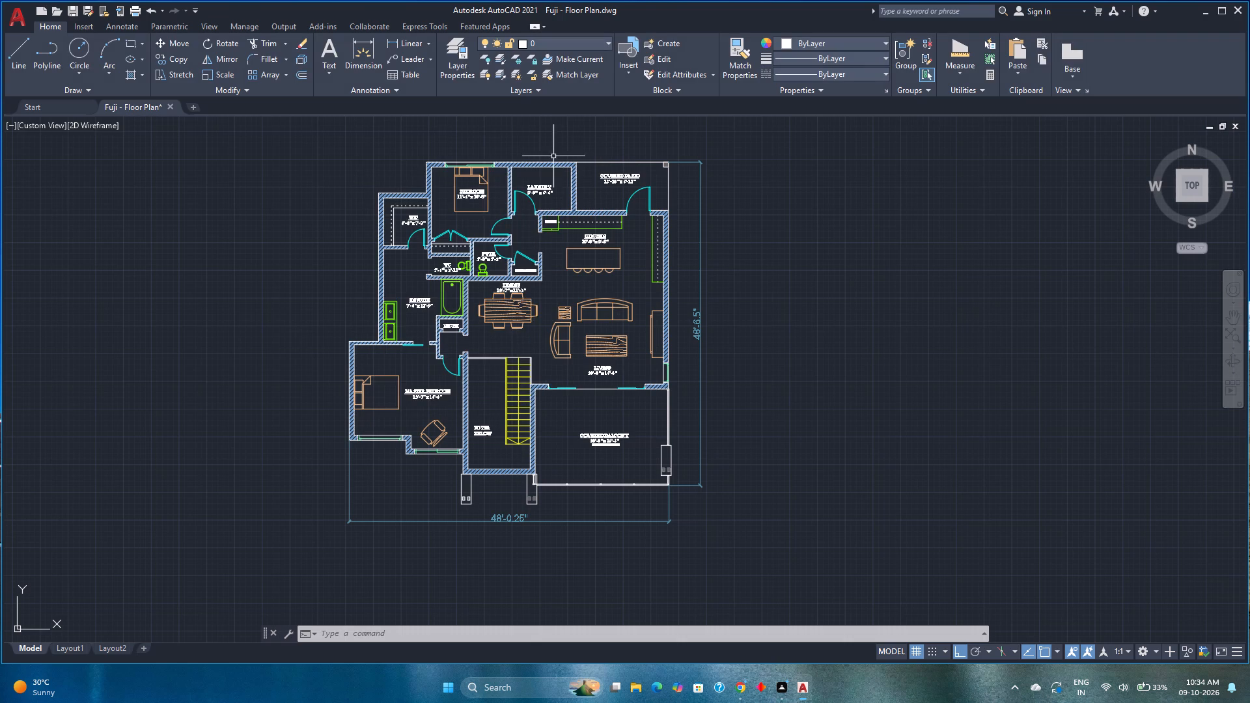
Change the Dimensions layer's colour to the lighter blue-grey true colour 176,207,216.
{"action": "left_click", "coordinate": [572, 46]}
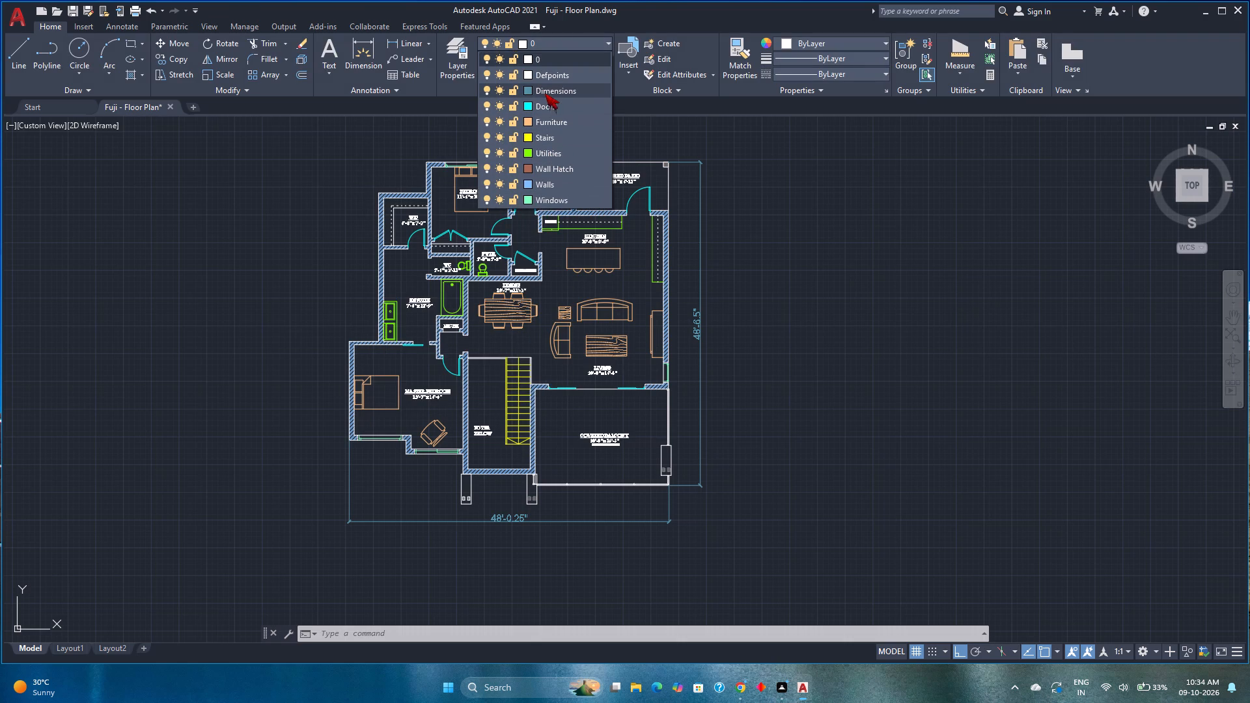
{"action": "left_click", "coordinate": [531, 93]}
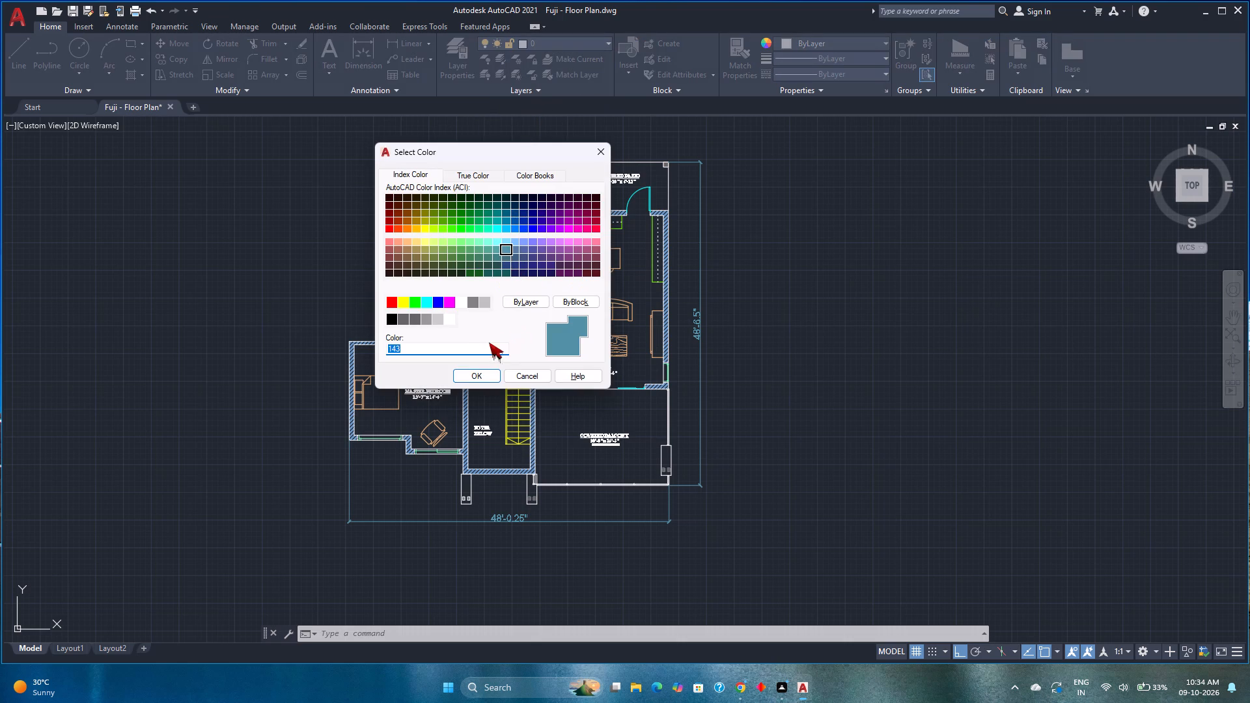
{"action": "left_click", "coordinate": [502, 178]}
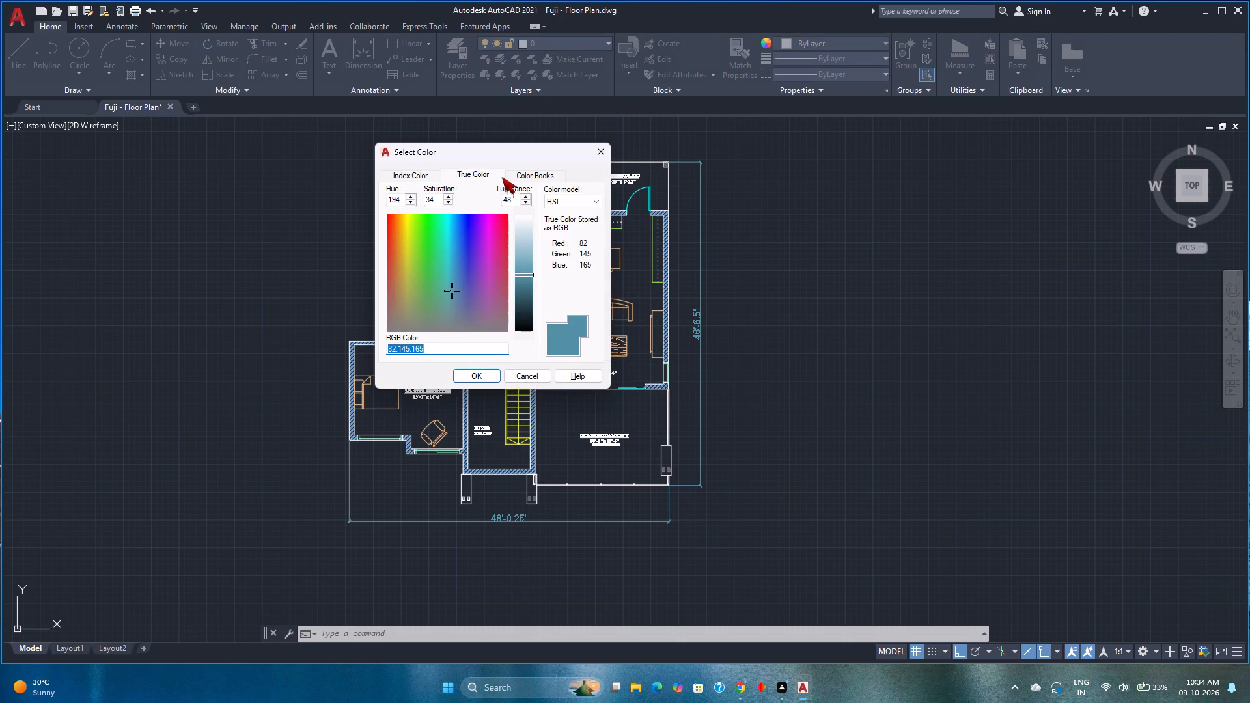
{"action": "left_click_drag", "start_coordinate": [521, 271], "coordinate": [521, 234]}
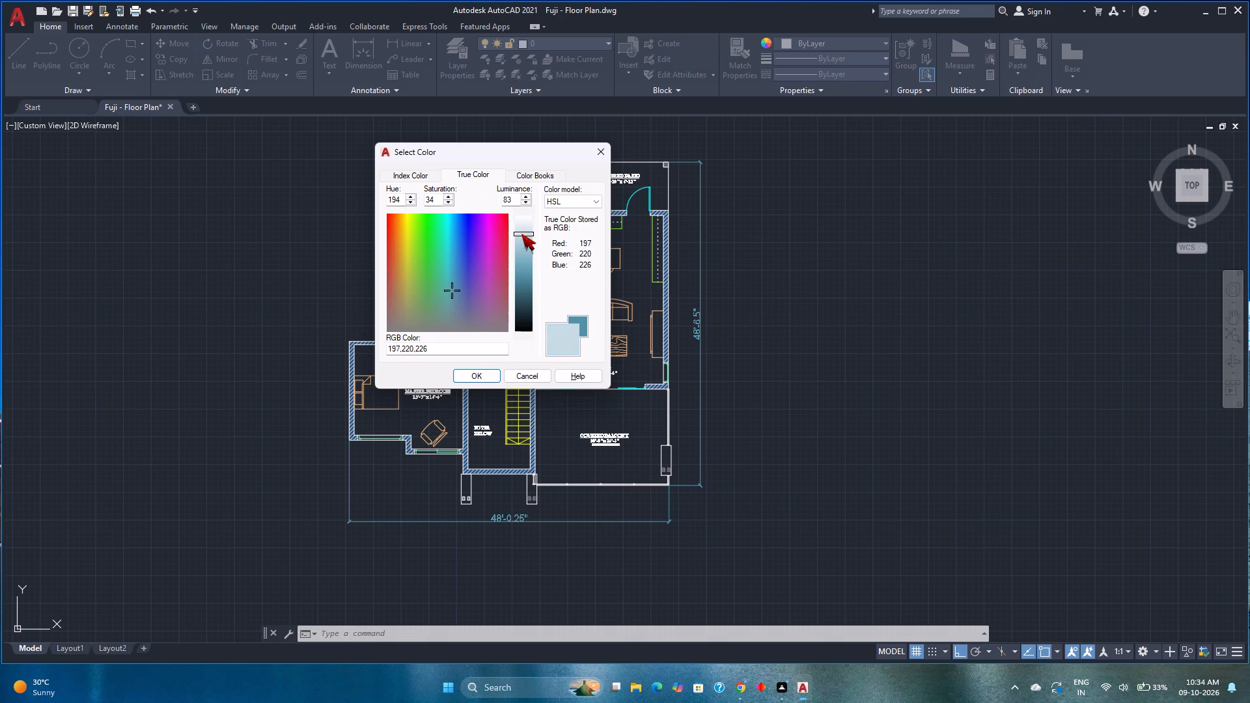
{"action": "left_click_drag", "start_coordinate": [521, 234], "coordinate": [521, 242]}
{"action": "left_click", "coordinate": [484, 381]}
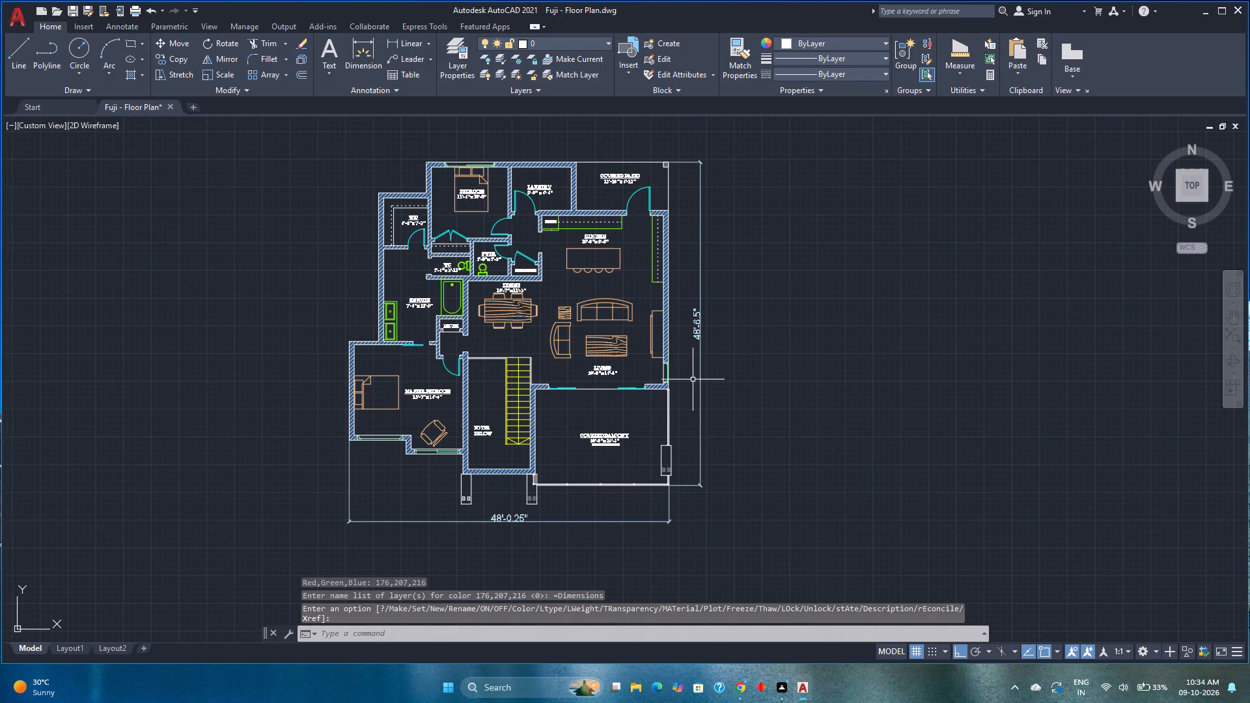
Save the floor plan drawing with the recoloured dimensions.
{"action": "scroll", "coordinate": [693, 383], "scroll_direction": "up", "scroll_amount": 3}
{"action": "scroll", "coordinate": [693, 383], "scroll_direction": "down", "scroll_amount": 2}
{"action": "middle_click_drag", "start_coordinate": [693, 383], "coordinate": [695, 340]}
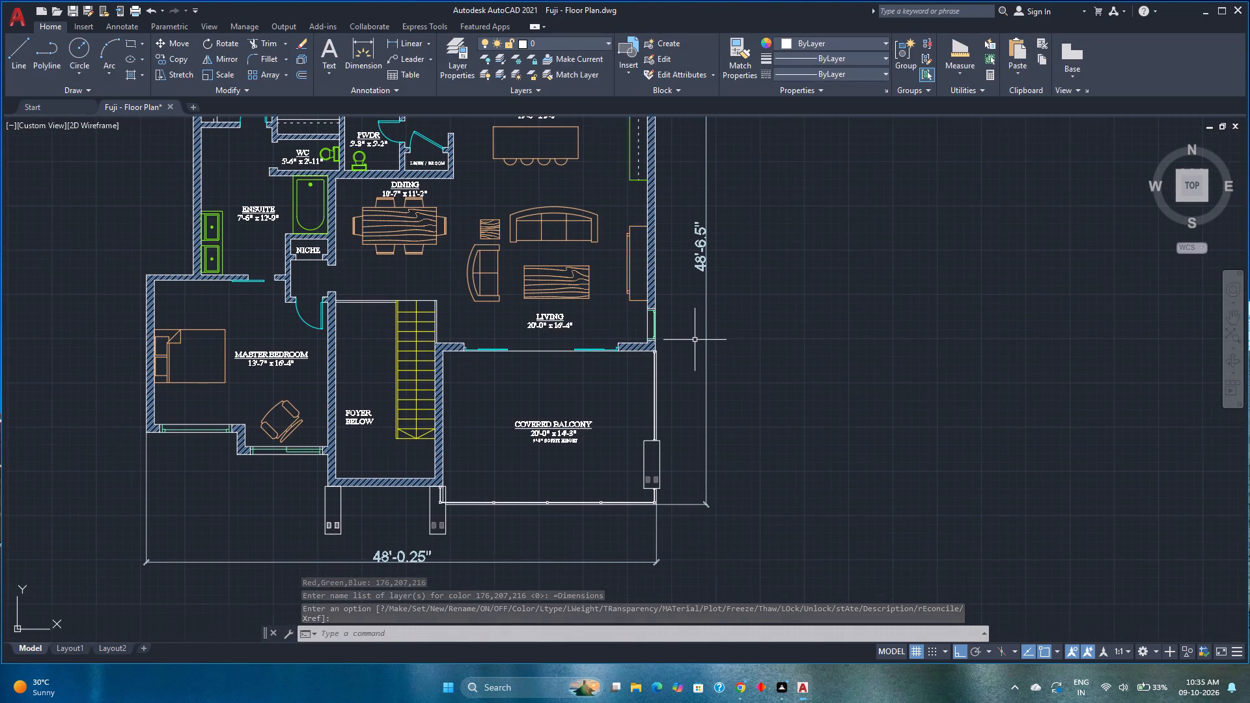
{"action": "key", "text": "ctrl+s"}
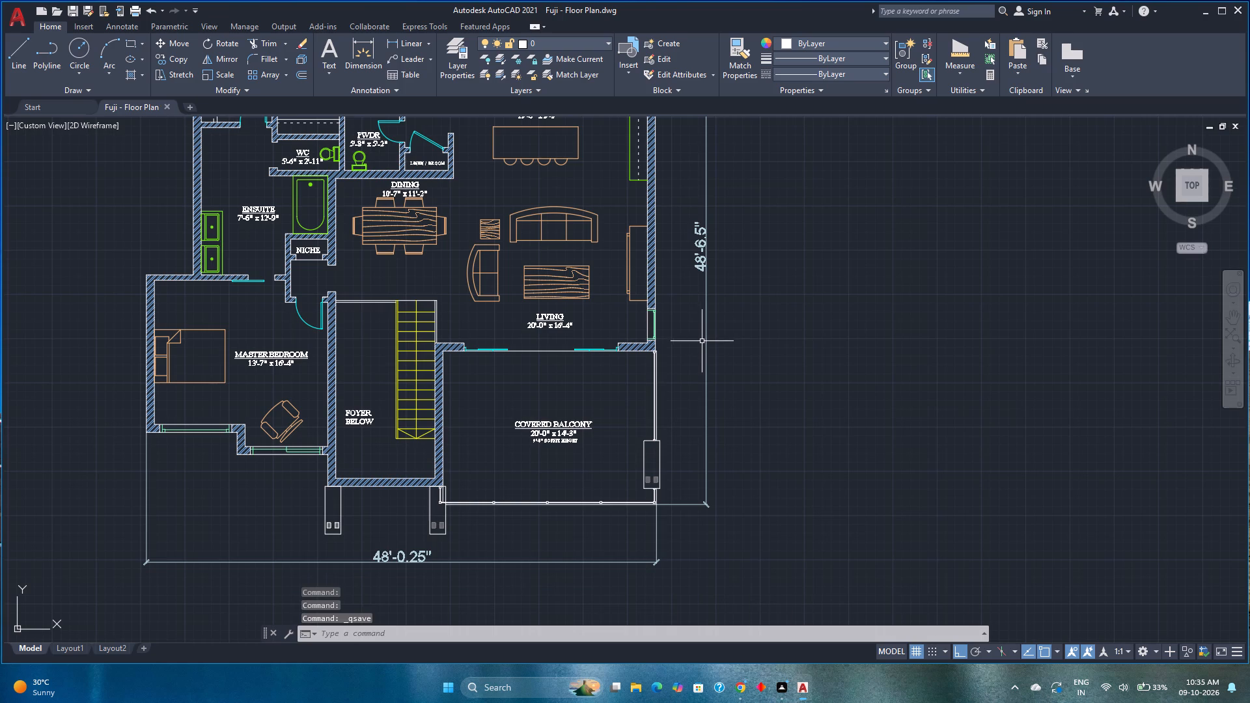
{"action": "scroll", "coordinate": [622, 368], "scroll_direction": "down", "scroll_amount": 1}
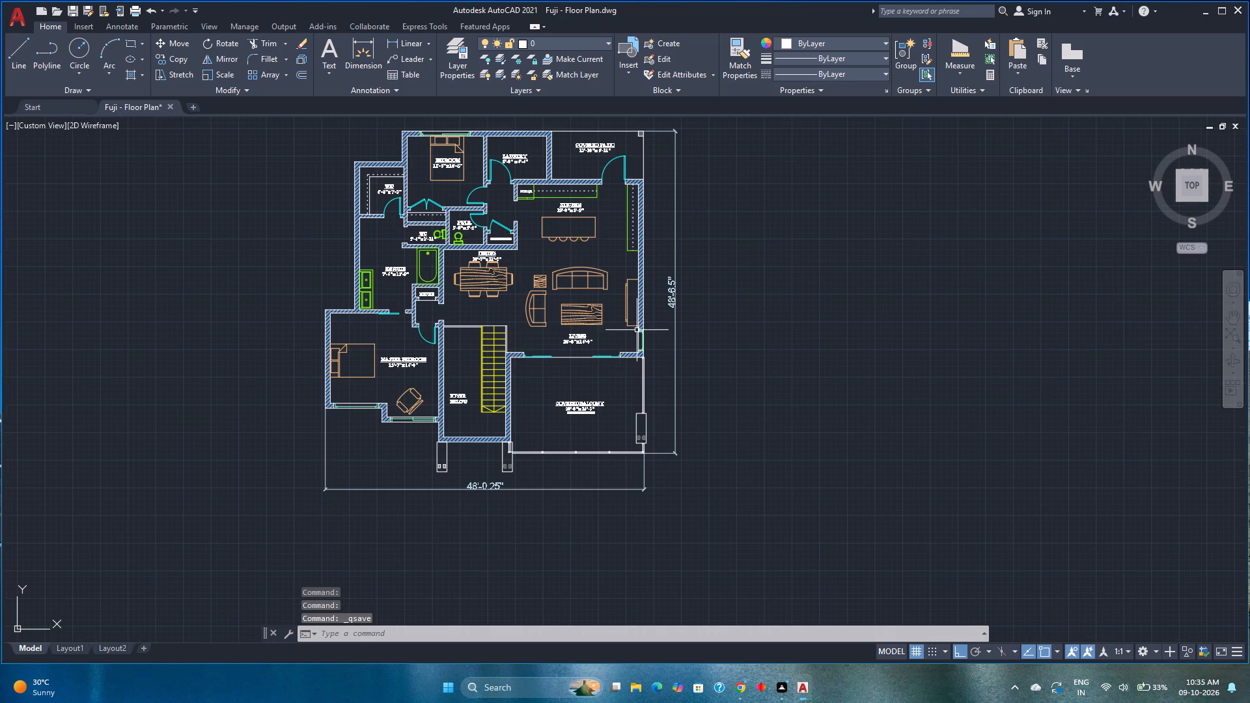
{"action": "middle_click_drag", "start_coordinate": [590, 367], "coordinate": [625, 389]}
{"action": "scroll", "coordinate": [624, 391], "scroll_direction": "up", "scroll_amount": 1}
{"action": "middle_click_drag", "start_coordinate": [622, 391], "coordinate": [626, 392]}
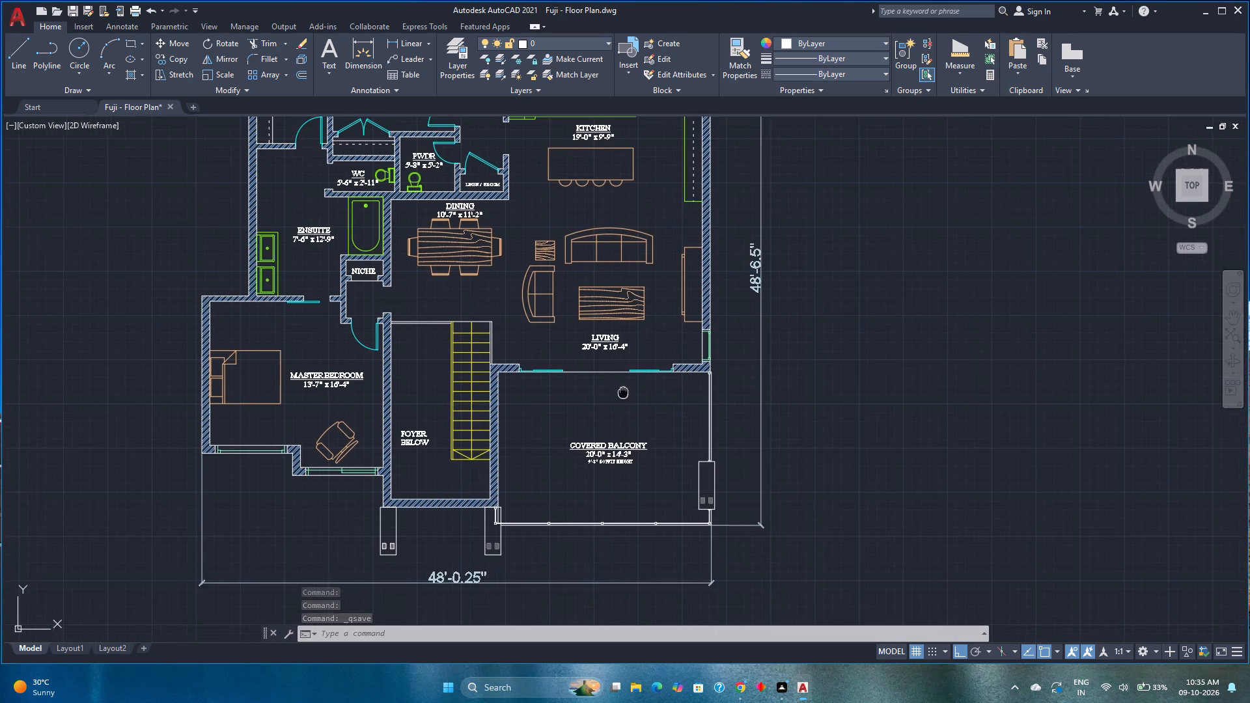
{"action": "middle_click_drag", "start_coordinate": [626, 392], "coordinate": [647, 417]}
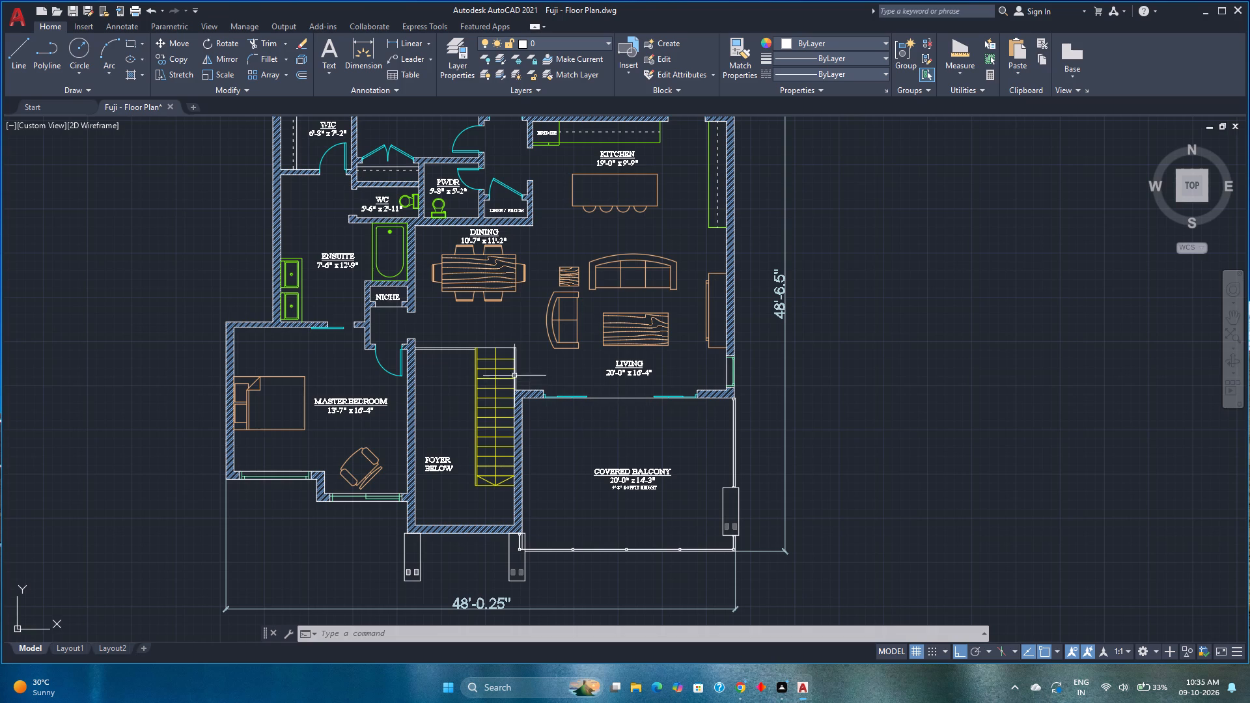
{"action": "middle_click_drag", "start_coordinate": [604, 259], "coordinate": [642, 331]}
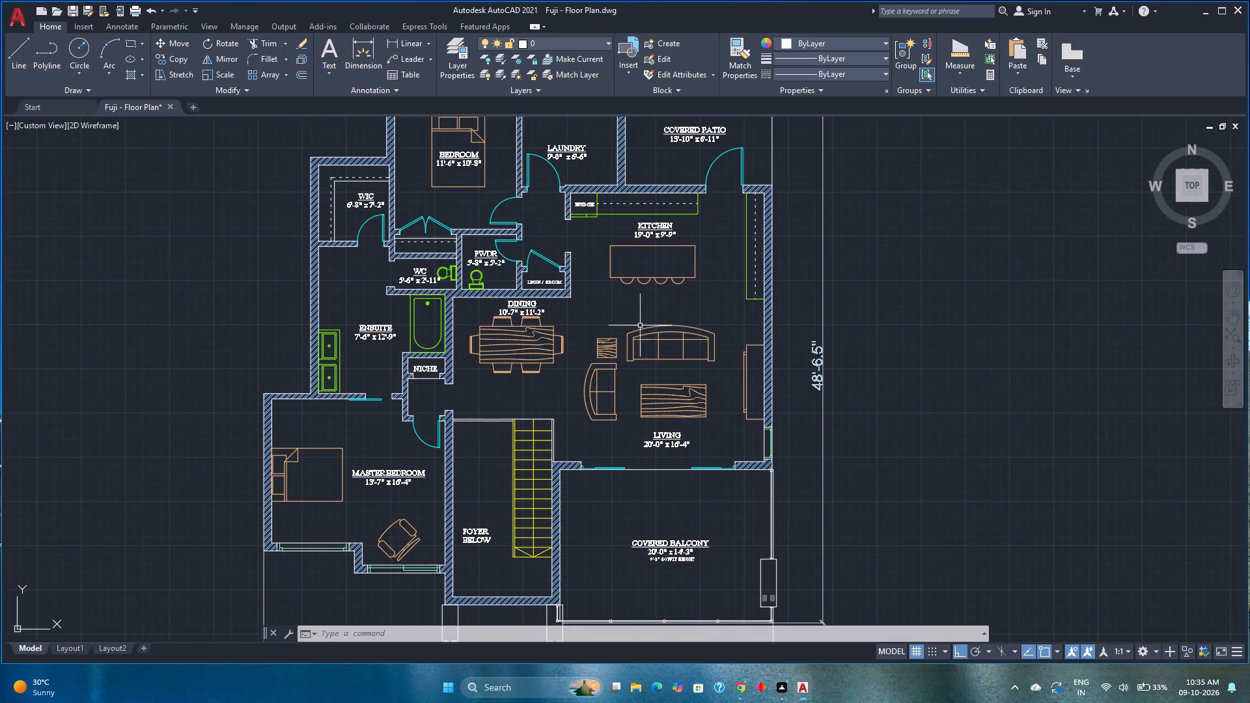
Review the whole floor plan, examining the room labels, wall hatching, balcony posts and overall dimensions.
{"action": "scroll", "coordinate": [628, 295], "scroll_direction": "up", "scroll_amount": 2}
{"action": "scroll", "coordinate": [628, 295], "scroll_direction": "down", "scroll_amount": 2}
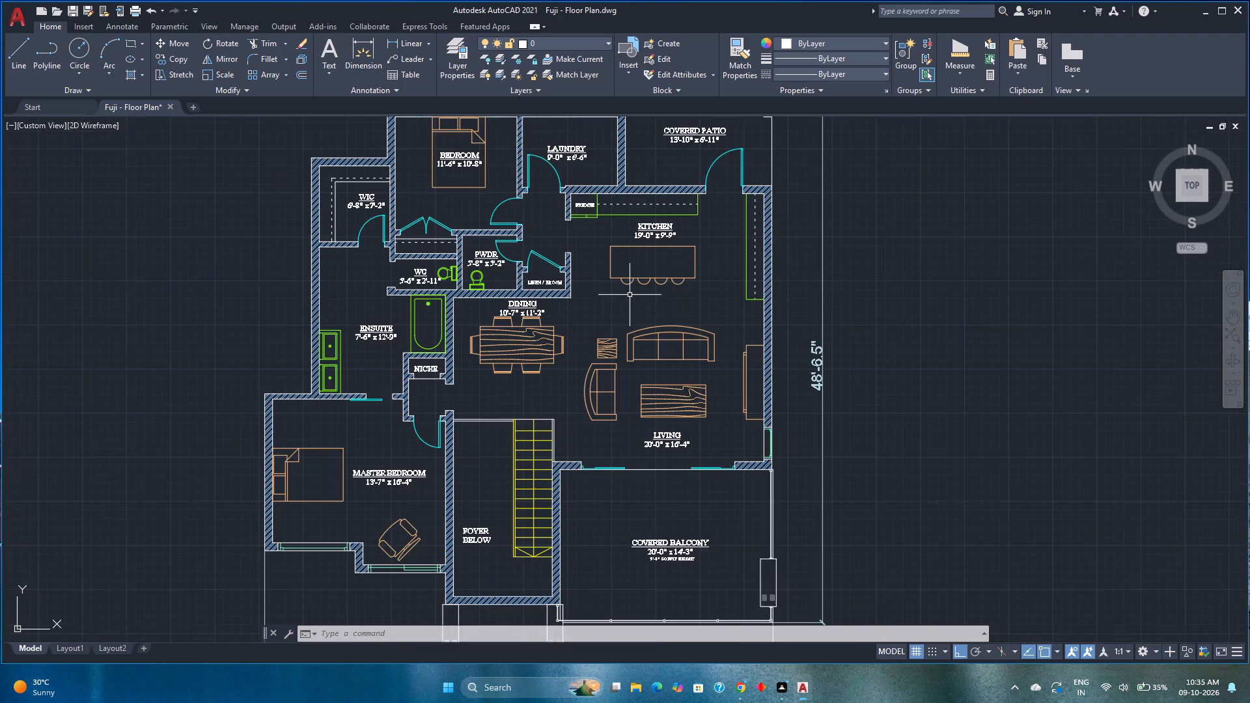
{"action": "middle_click_drag", "start_coordinate": [630, 295], "coordinate": [628, 342]}
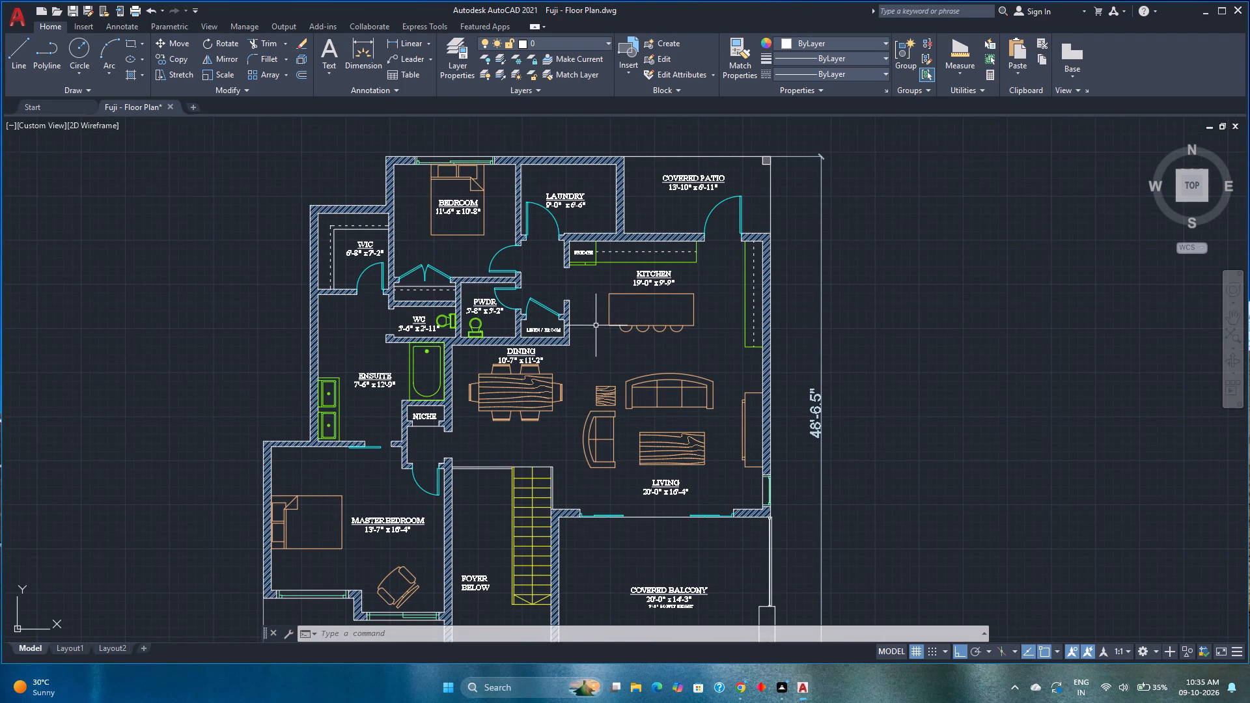
{"action": "scroll", "coordinate": [598, 324], "scroll_direction": "up", "scroll_amount": 1}
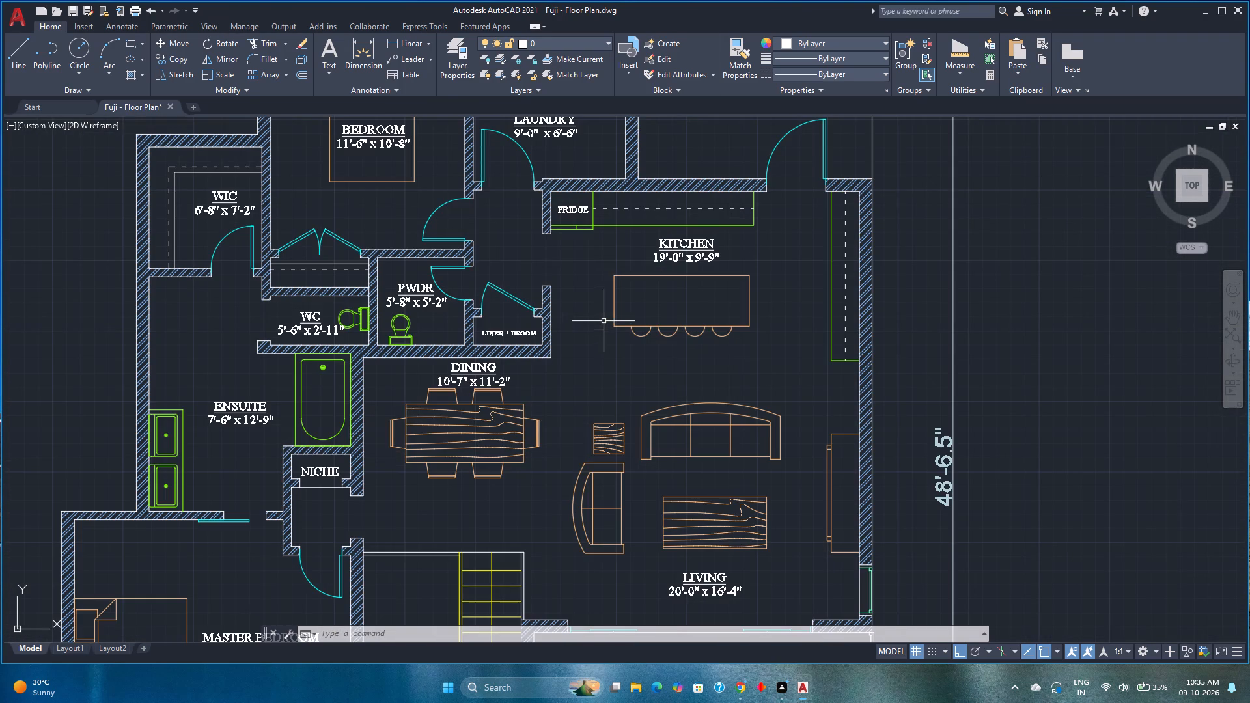
{"action": "scroll", "coordinate": [622, 308], "scroll_direction": "down", "scroll_amount": 1}
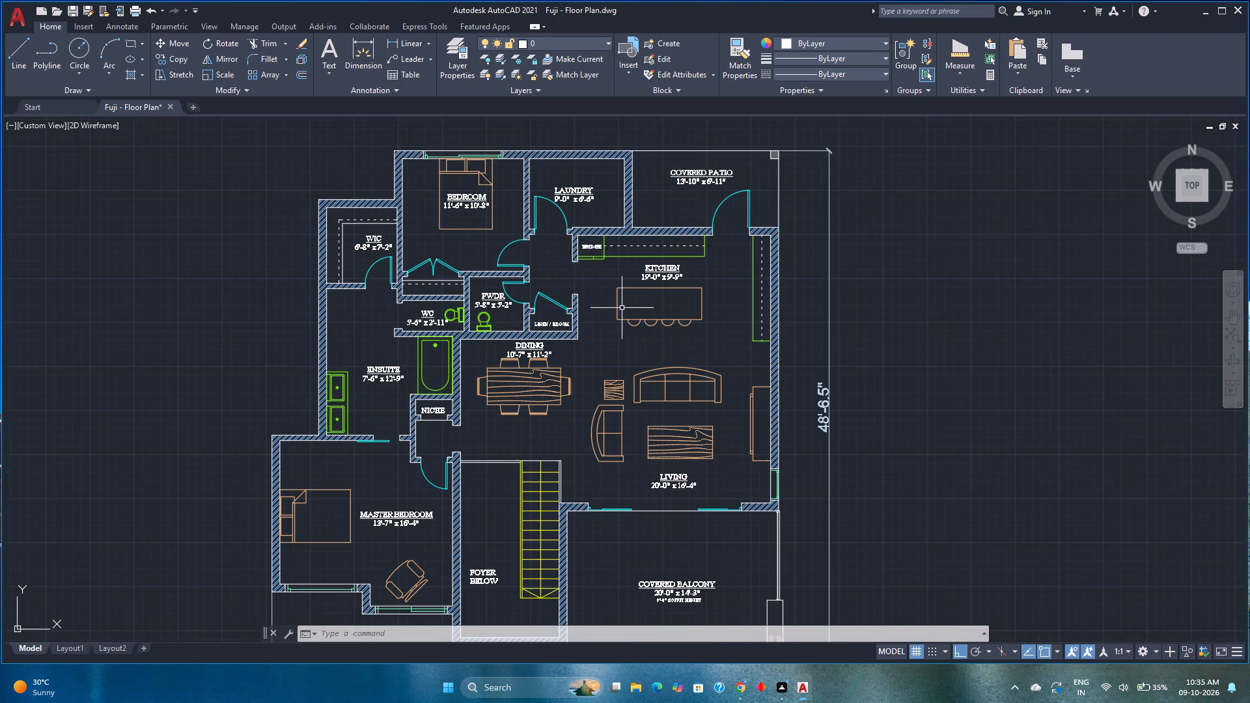
{"action": "scroll", "coordinate": [622, 308], "scroll_direction": "down", "scroll_amount": 1}
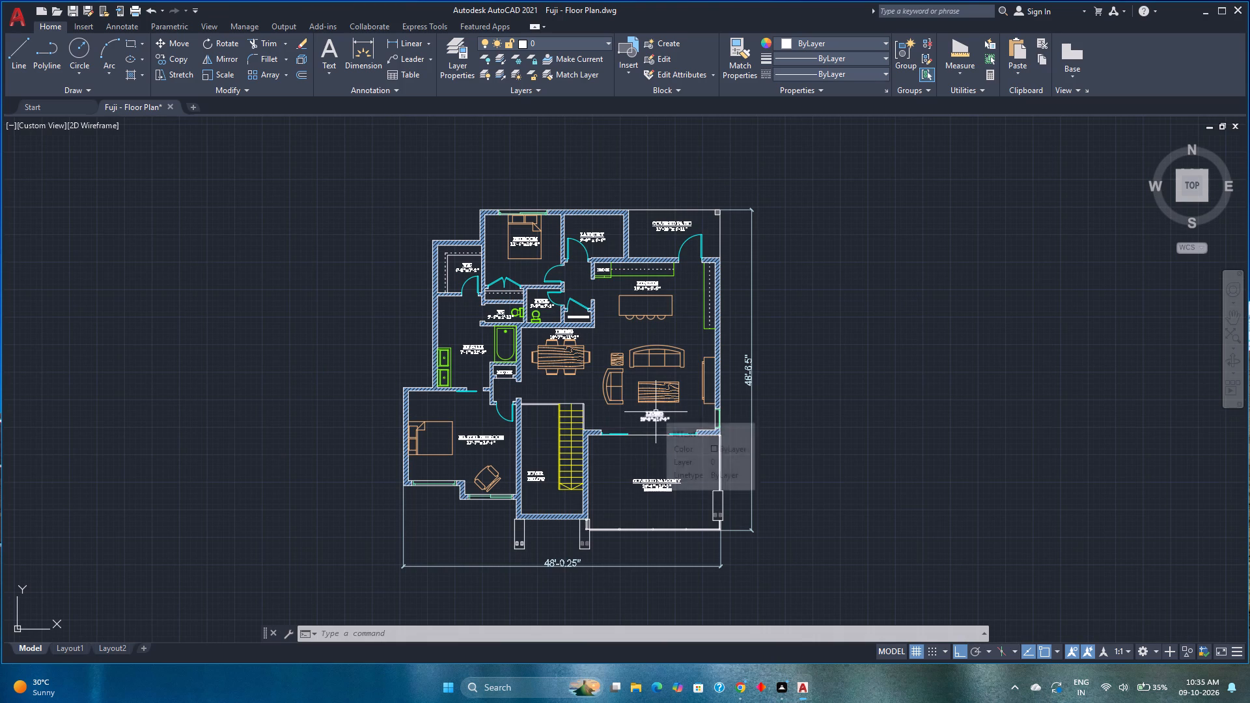
{"action": "scroll", "coordinate": [622, 535], "scroll_direction": "up", "scroll_amount": 3}
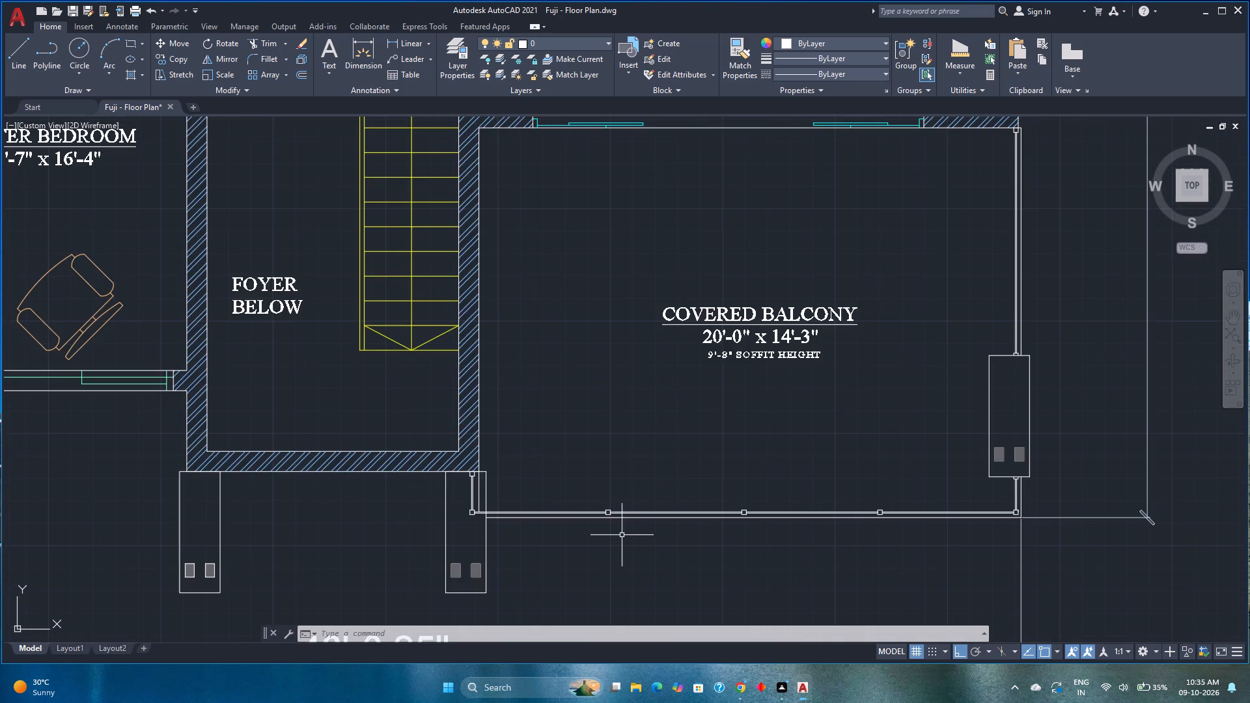
{"action": "scroll", "coordinate": [622, 535], "scroll_direction": "down", "scroll_amount": 4}
{"action": "middle_click_drag", "start_coordinate": [624, 512], "coordinate": [617, 536]}
{"action": "scroll", "coordinate": [622, 516], "scroll_direction": "down", "scroll_amount": 1}
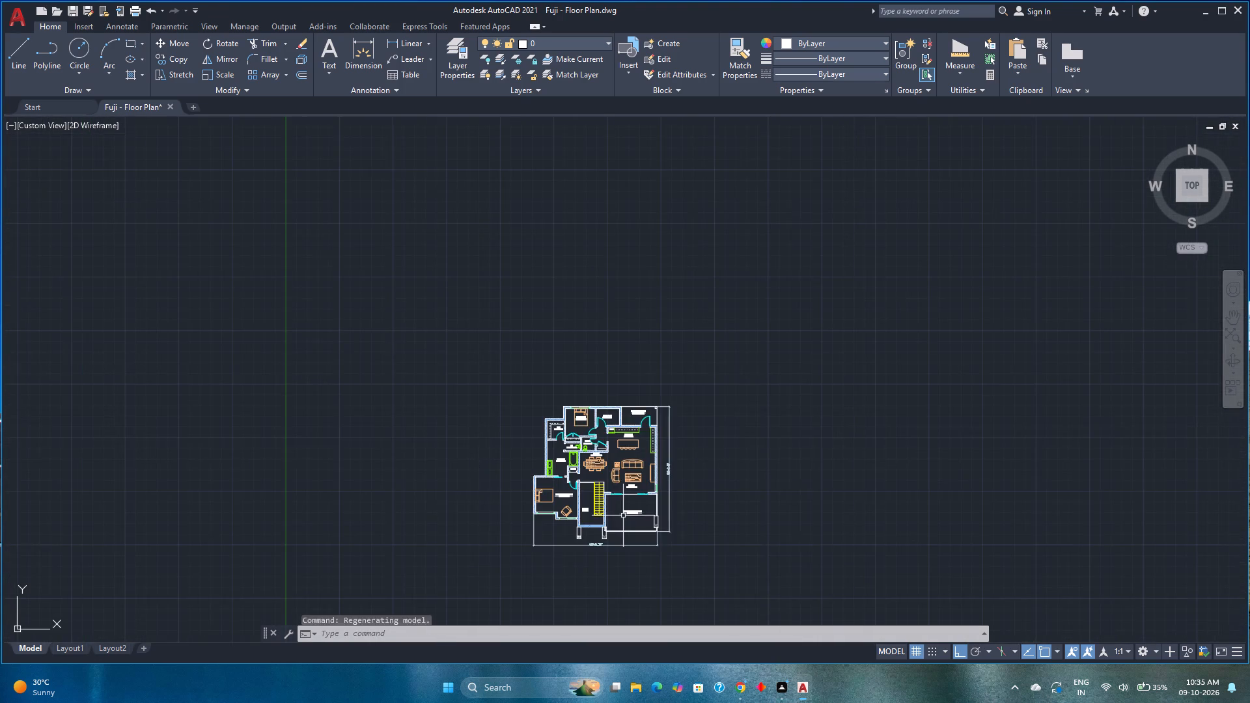
{"action": "scroll", "coordinate": [624, 507], "scroll_direction": "up", "scroll_amount": 3}
{"action": "middle_click_drag", "start_coordinate": [624, 507], "coordinate": [632, 503]}
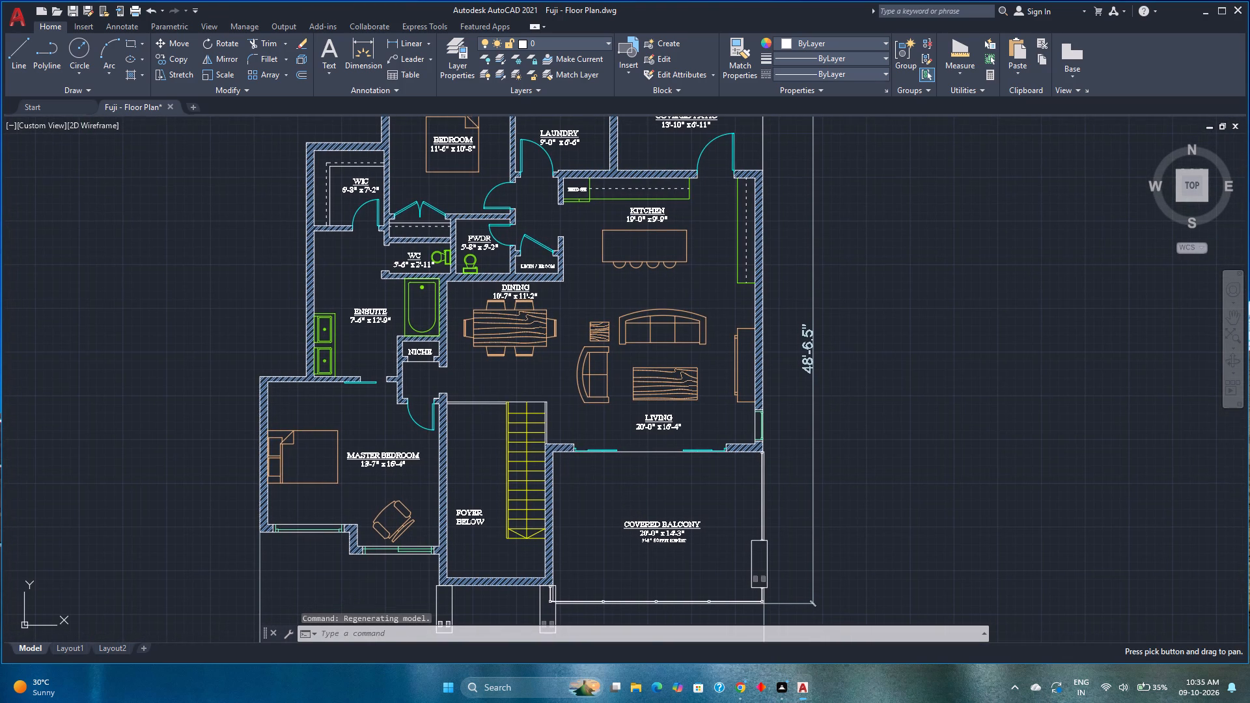
Save the Fuji floor plan drawing.
{"action": "key", "text": "ctrl+s"}
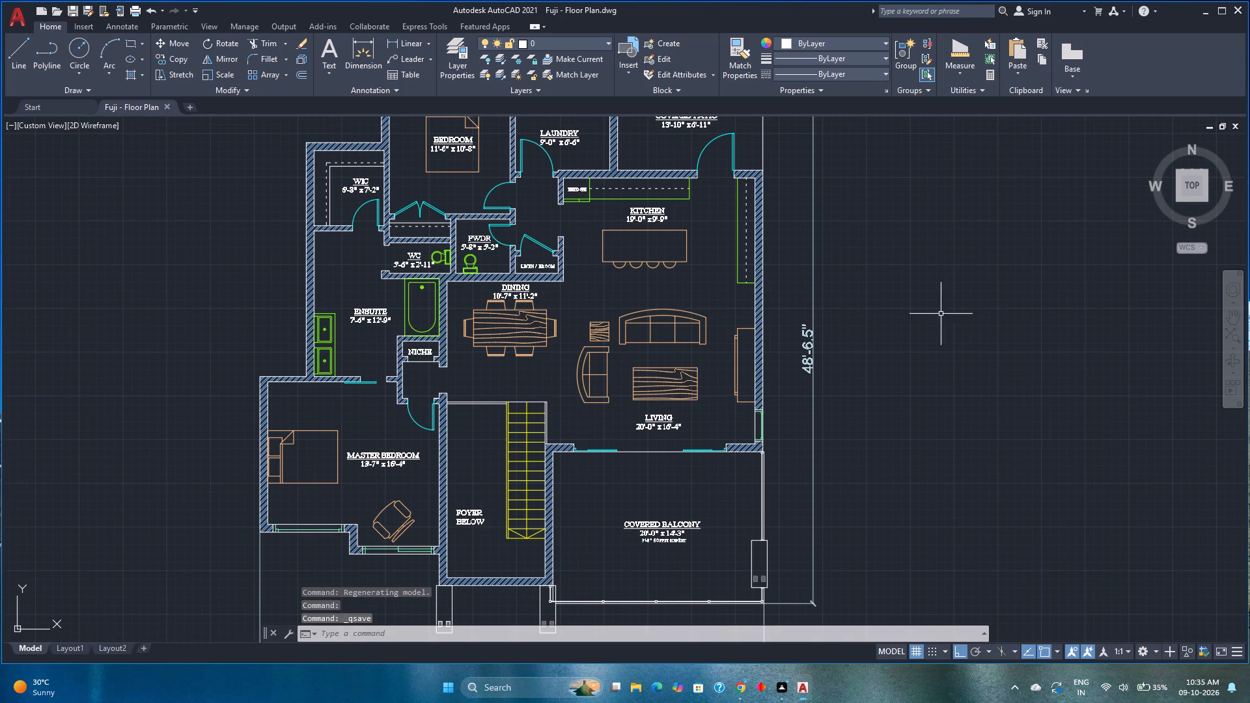